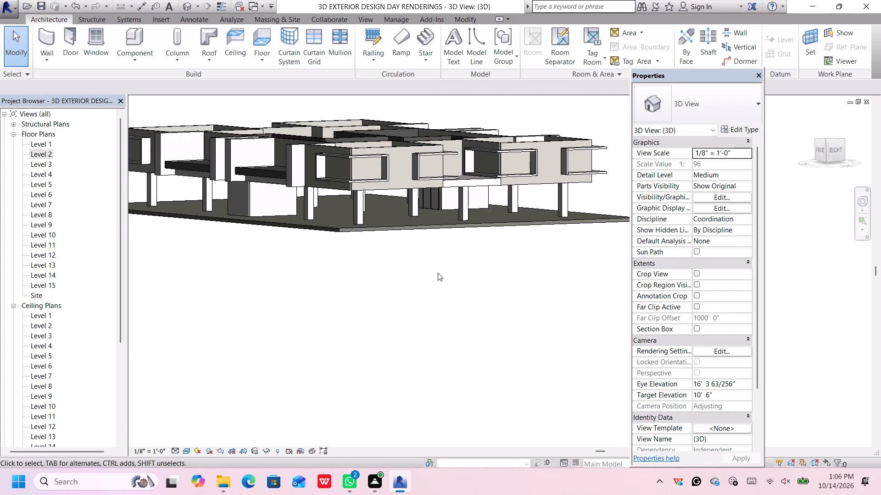
Examine the raised building's outer walls, projecting window frames and columns from several sides in the 3D view.
scroll(440, 277, "up", 1)
middle_click_drag(445, 292, 466, 380)
scroll(466, 380, "up", 1)
middle_click_drag(467, 335, 395, 335)
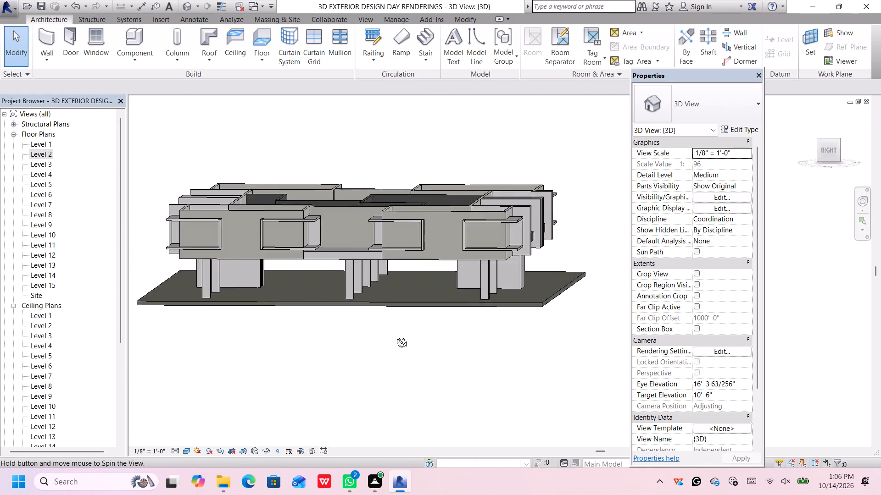
middle_click_drag(395, 335, 325, 346)
middle_click_drag(471, 285, 474, 287)
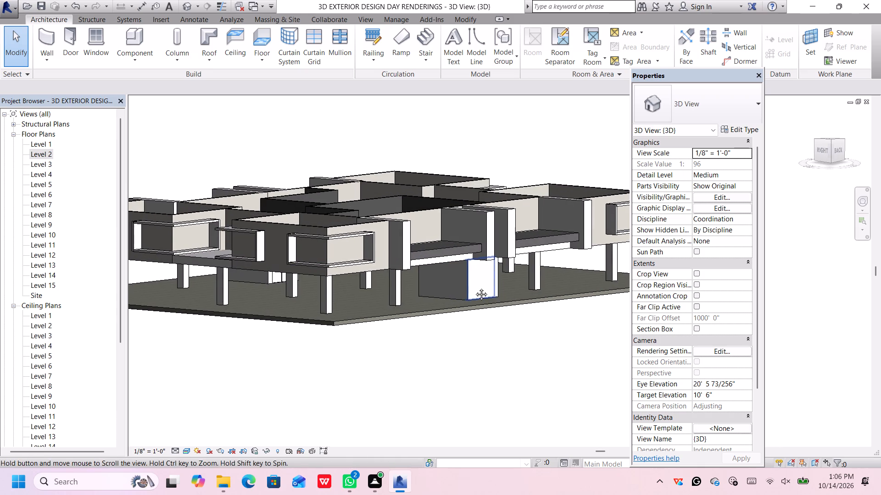
middle_click_drag(474, 287, 507, 311)
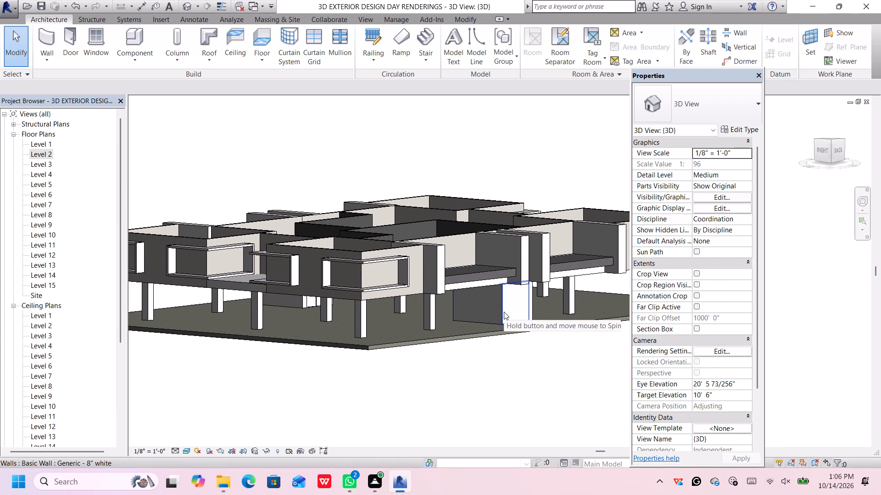
scroll(369, 272, "up", 5)
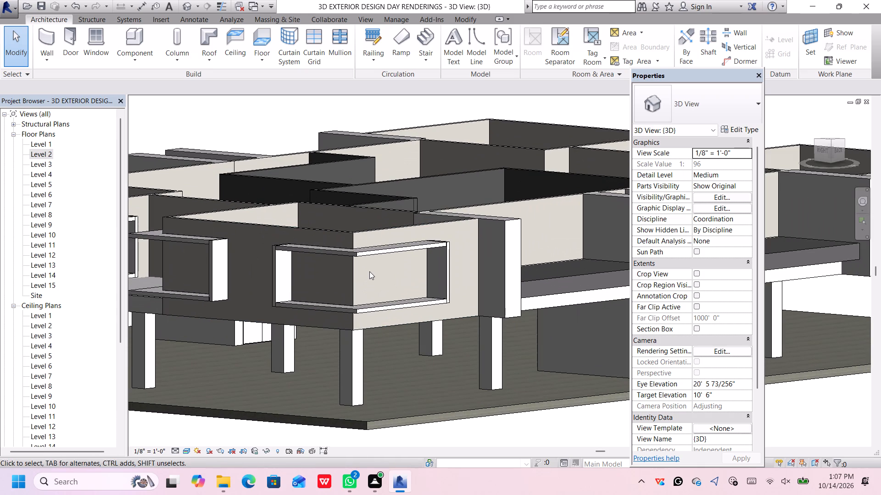
scroll(369, 271, "down", 4)
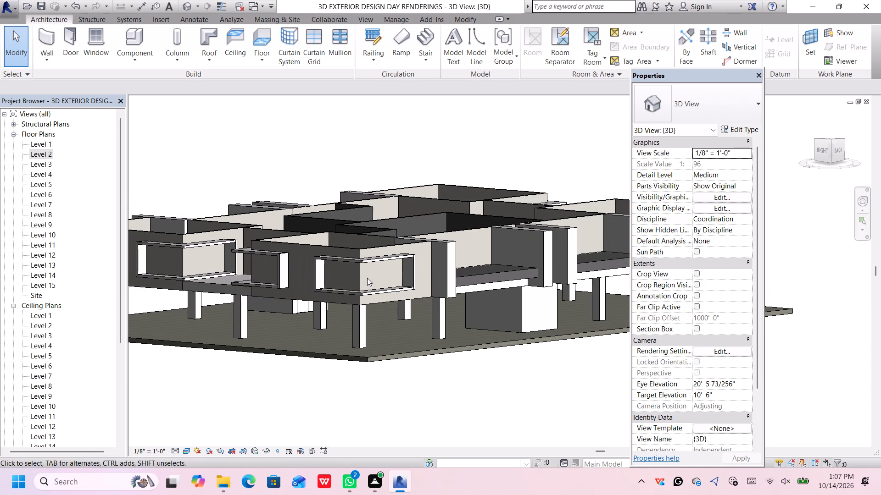
middle_click_drag(279, 315, 302, 334)
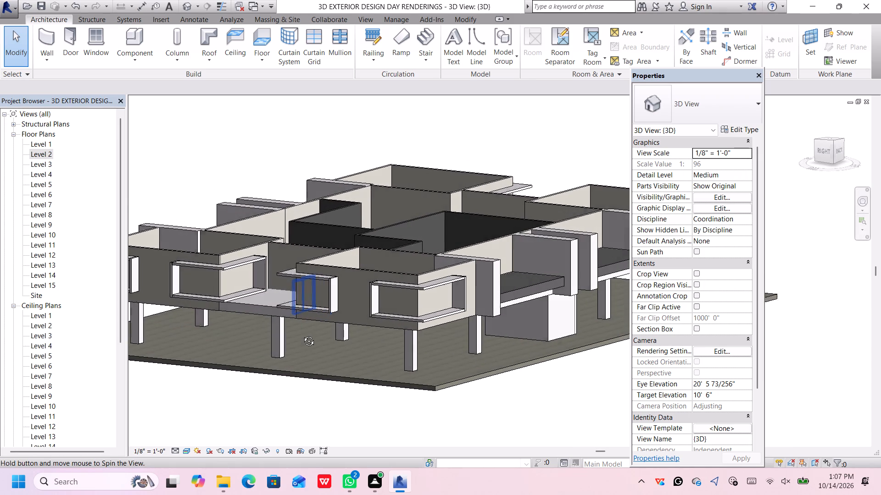
middle_click_drag(302, 334, 301, 334)
scroll(322, 316, "up", 4)
middle_click_drag(389, 304, 399, 319)
middle_click_drag(398, 318, 406, 327)
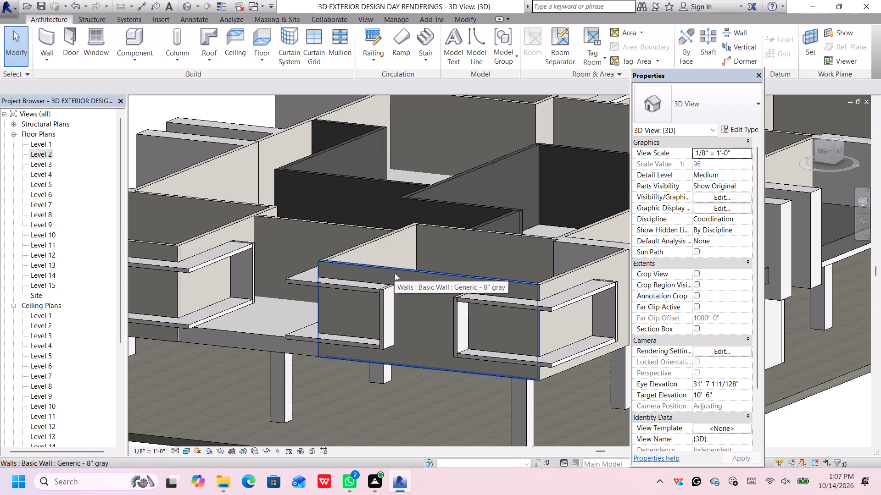
scroll(396, 269, "up", 3)
middle_click_drag(418, 280, 397, 244)
middle_click(396, 243)
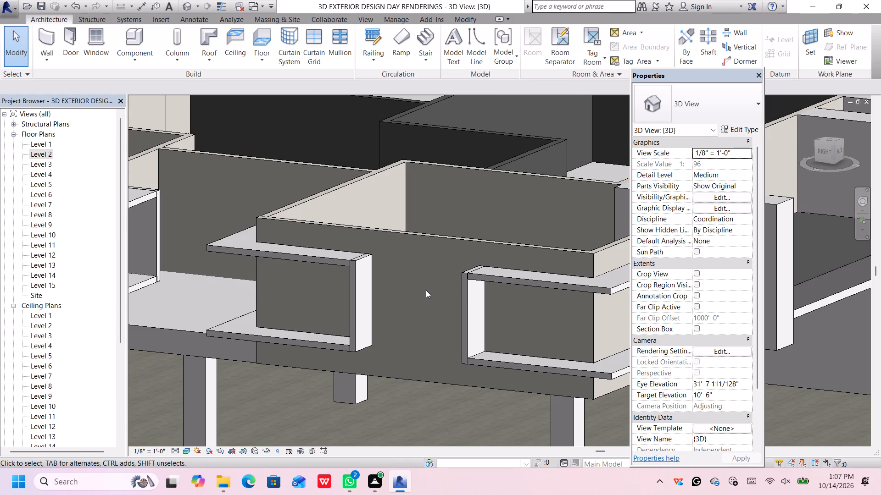
scroll(426, 290, "down", 8)
middle_click_drag(440, 276, 440, 286)
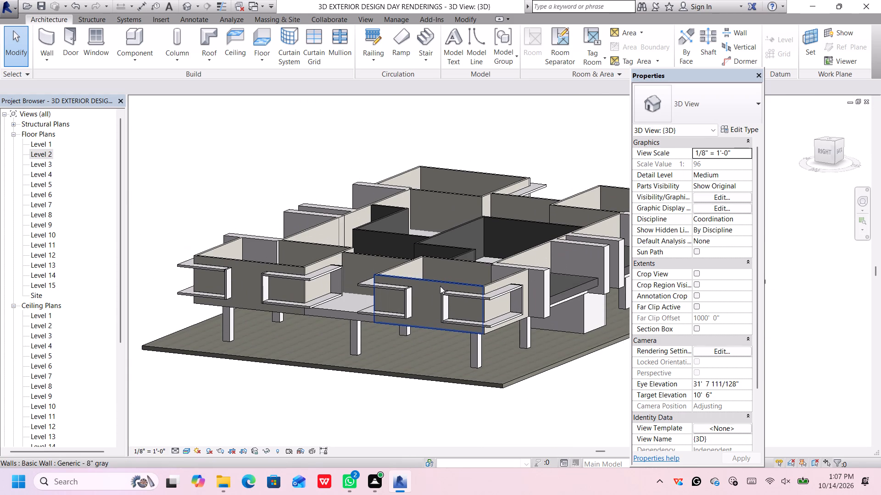
Open the Level 2 floor plan.
double_click(42, 153)
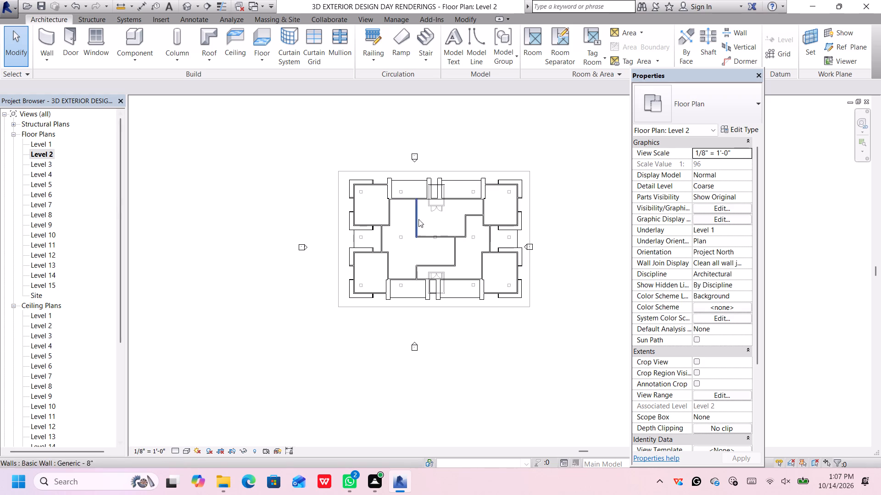
Draw a 3' 0" long Generic - 3' basic wall along the upper 6" stub wall on the northeast room's east side.
middle_click_drag(453, 184, 454, 205)
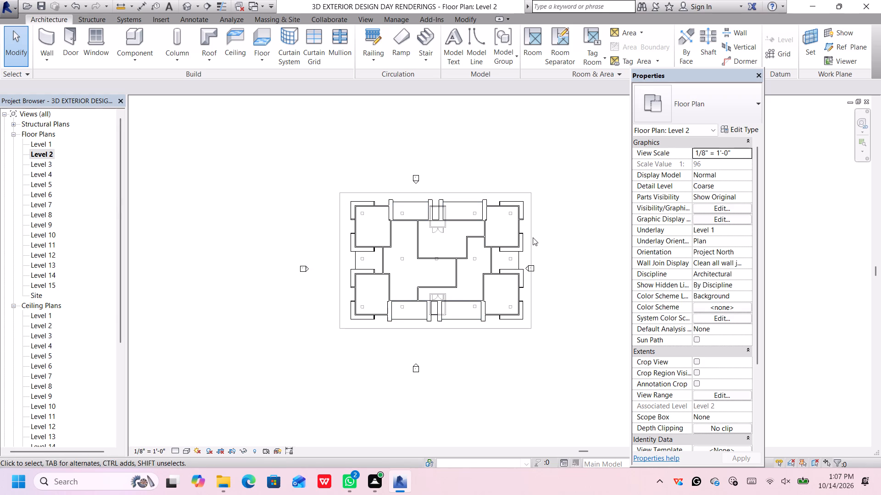
scroll(533, 238, "up", 2)
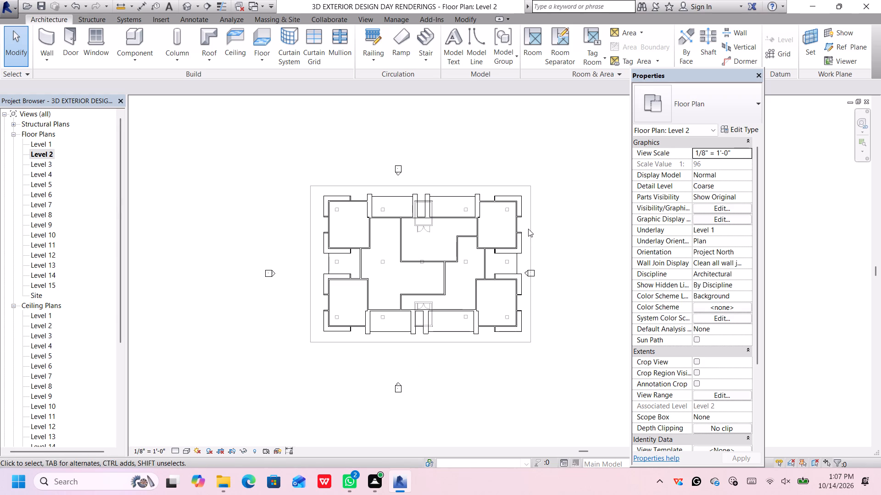
middle_click_drag(528, 229, 536, 268)
scroll(537, 269, "up", 1)
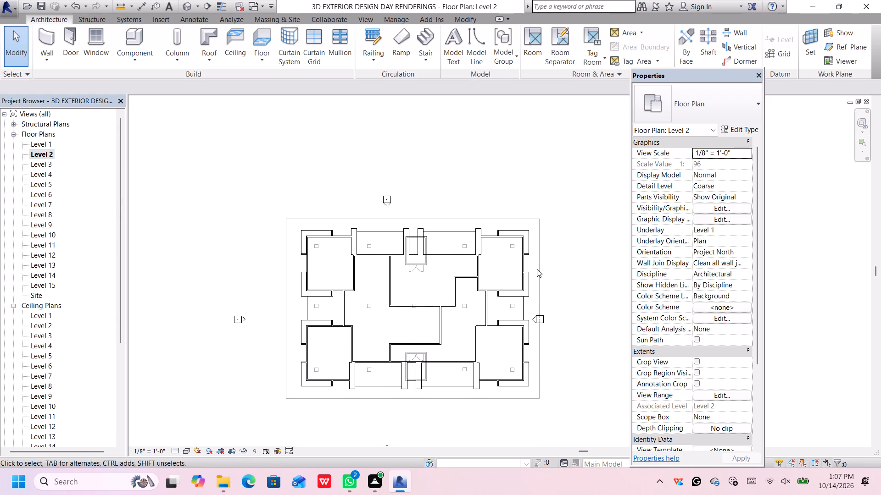
scroll(537, 269, "up", 3)
middle_click_drag(525, 249, 529, 264)
scroll(529, 264, "up", 5)
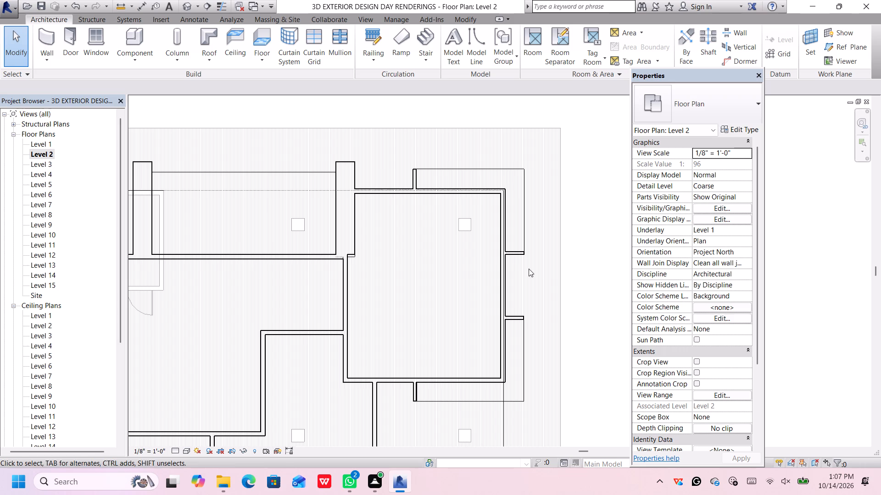
middle_click_drag(528, 271, 508, 256)
scroll(508, 256, "up", 3)
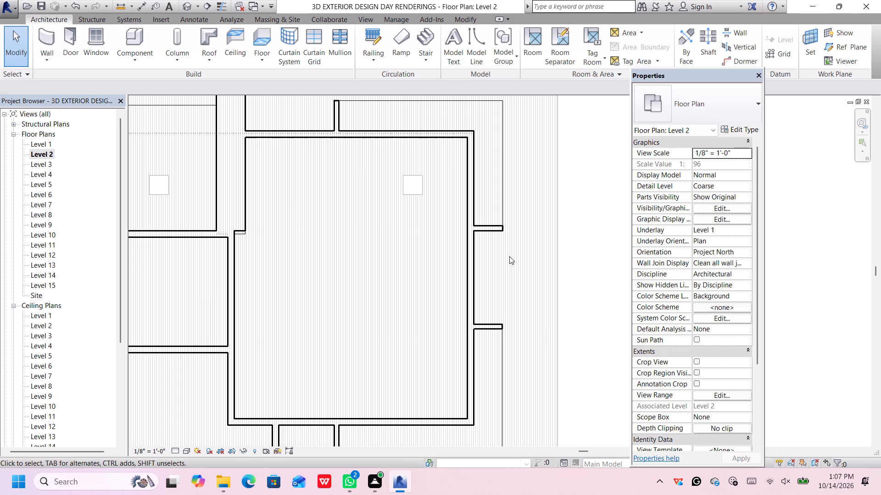
middle_click_drag(507, 233, 508, 255)
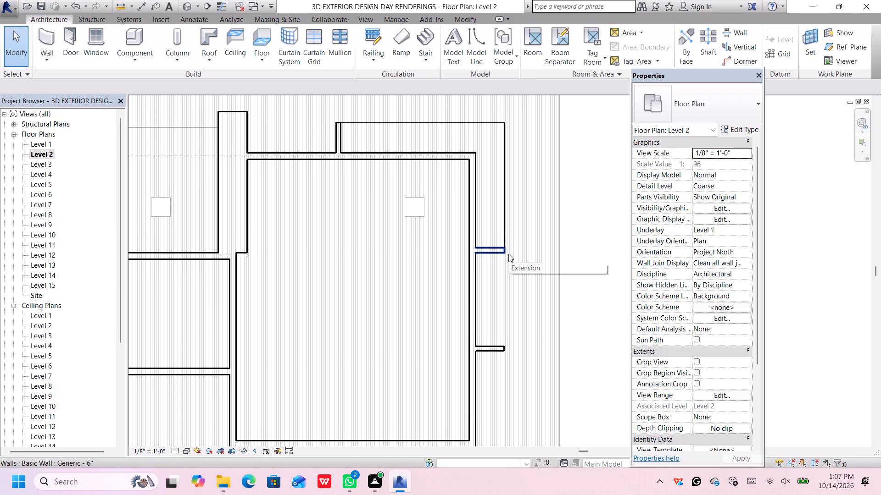
scroll(507, 260, "up", 5)
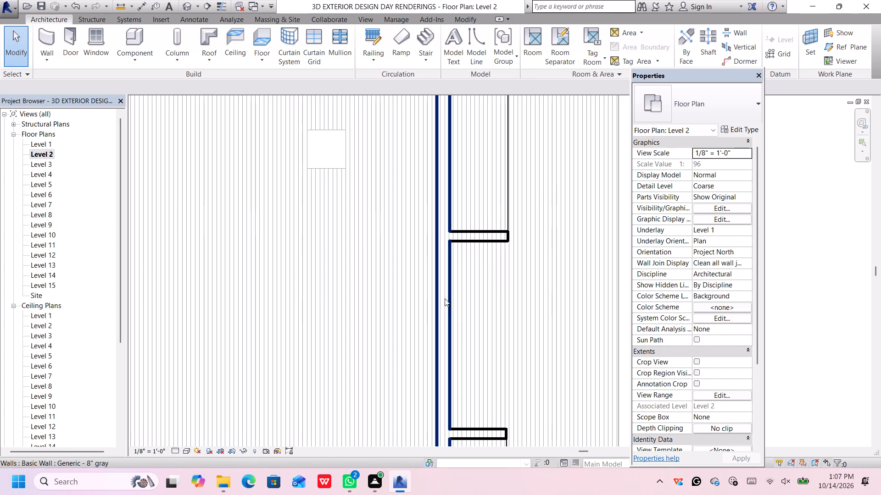
scroll(466, 315, "down", 9)
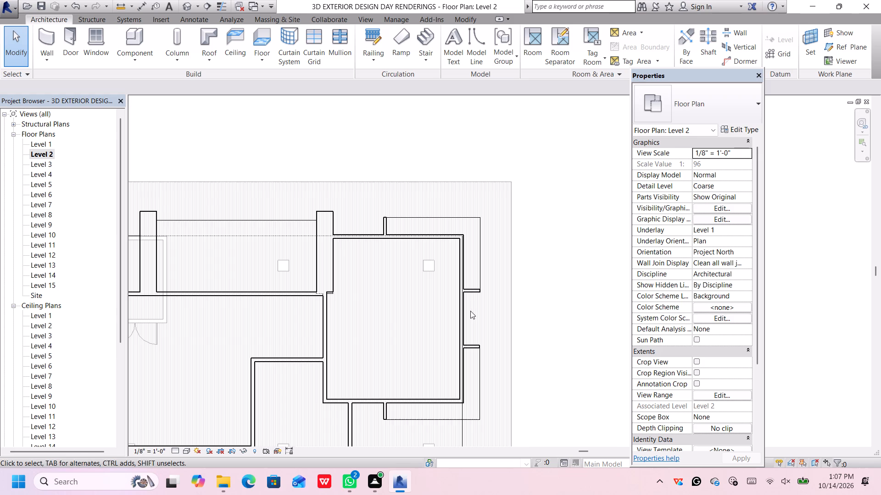
scroll(473, 313, "up", 4)
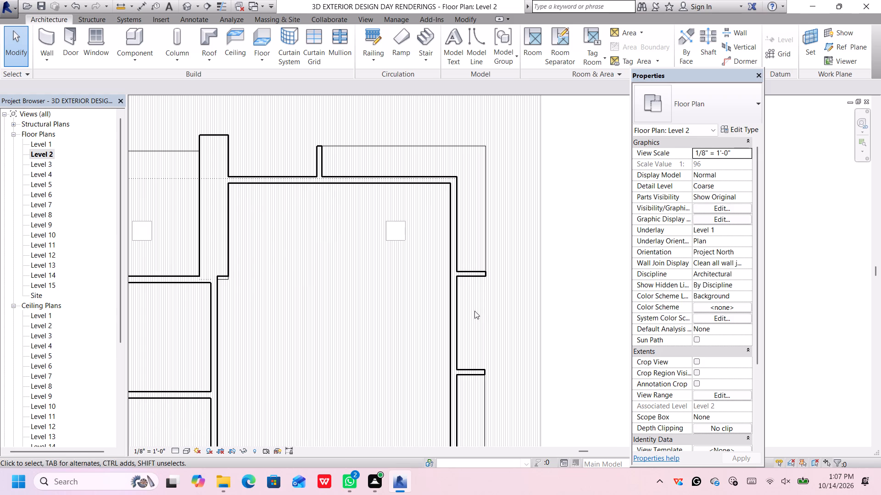
left_click(705, 101)
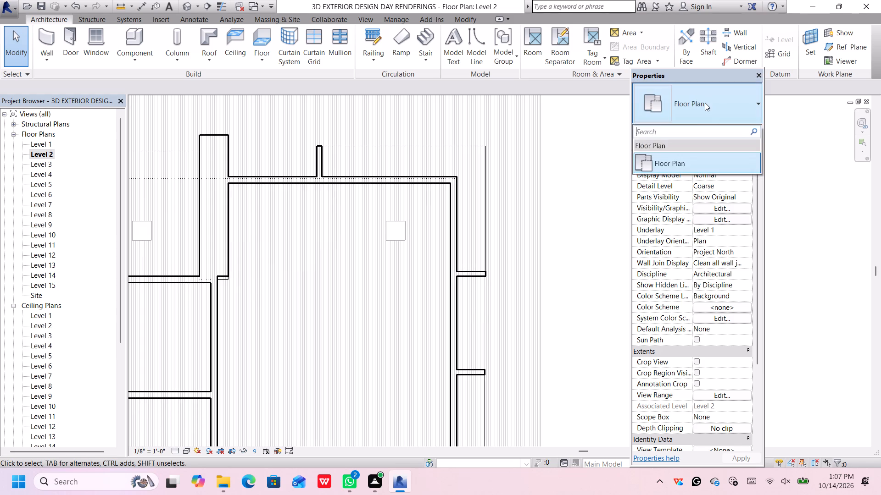
left_click(702, 108)
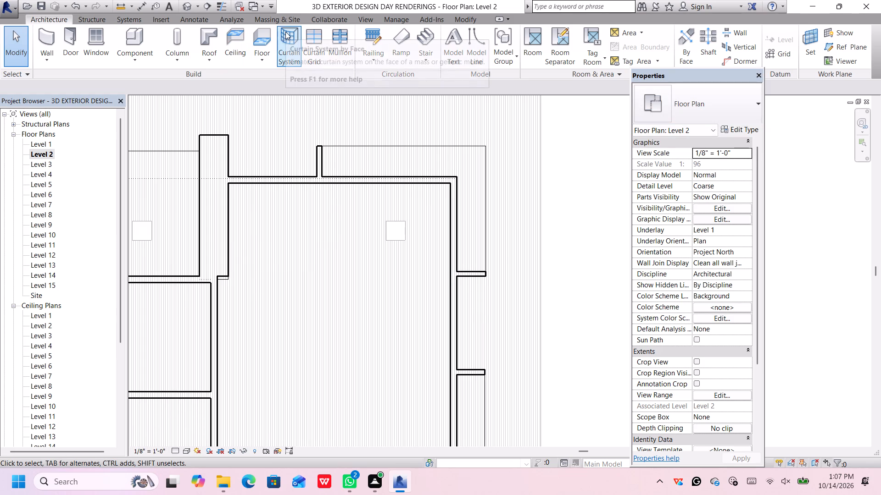
left_click(49, 30)
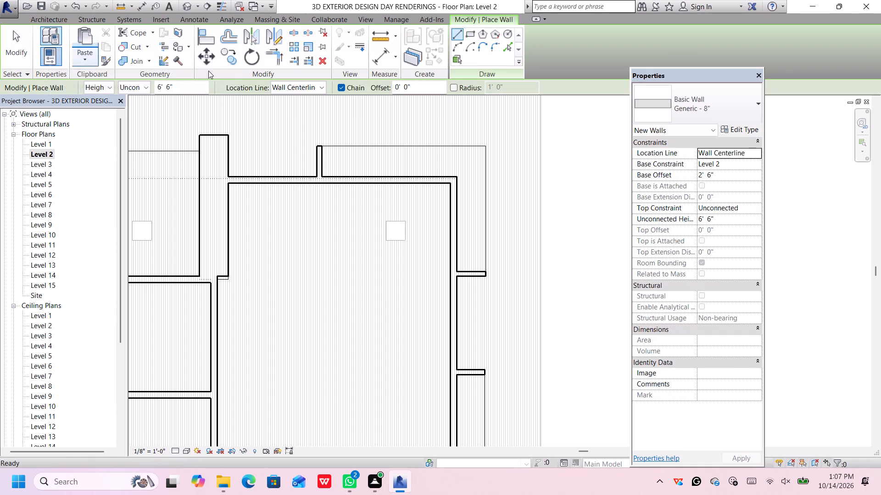
left_click(755, 107)
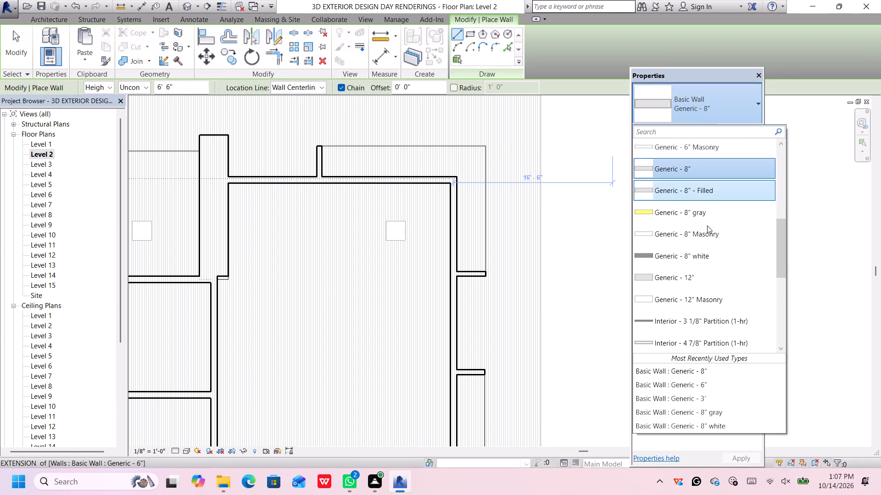
scroll(718, 216, "up", 3)
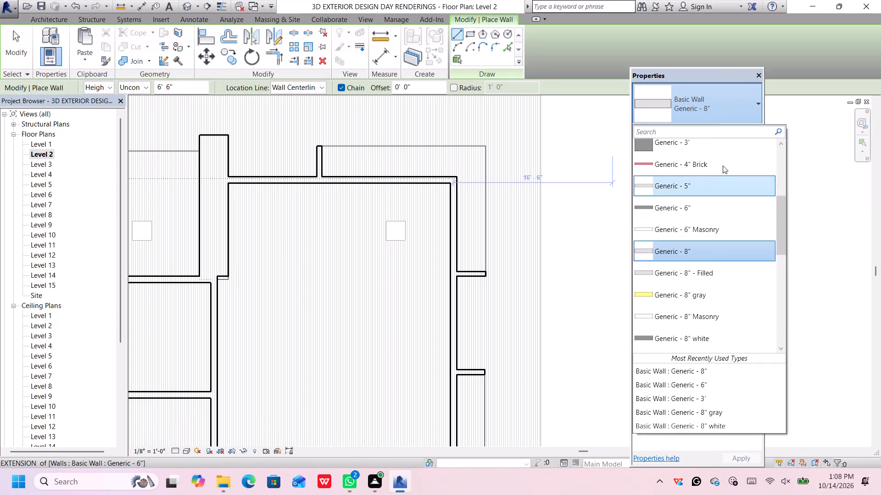
left_click(726, 146)
scroll(468, 286, "up", 4)
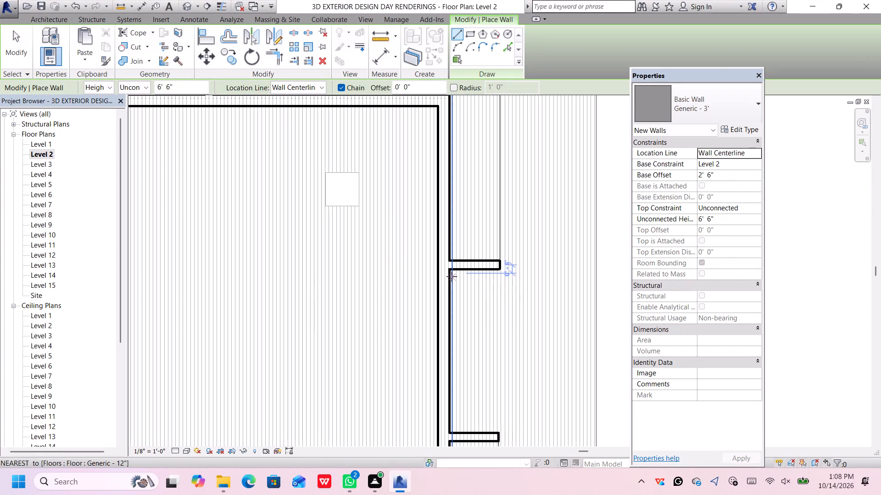
left_click(452, 271)
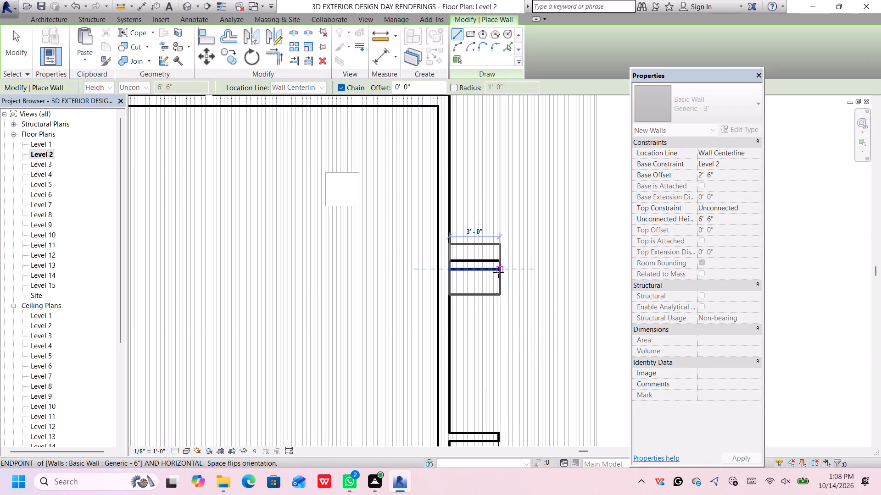
left_click(498, 272)
scroll(489, 319, "down", 4)
middle_click_drag(488, 329, 488, 328)
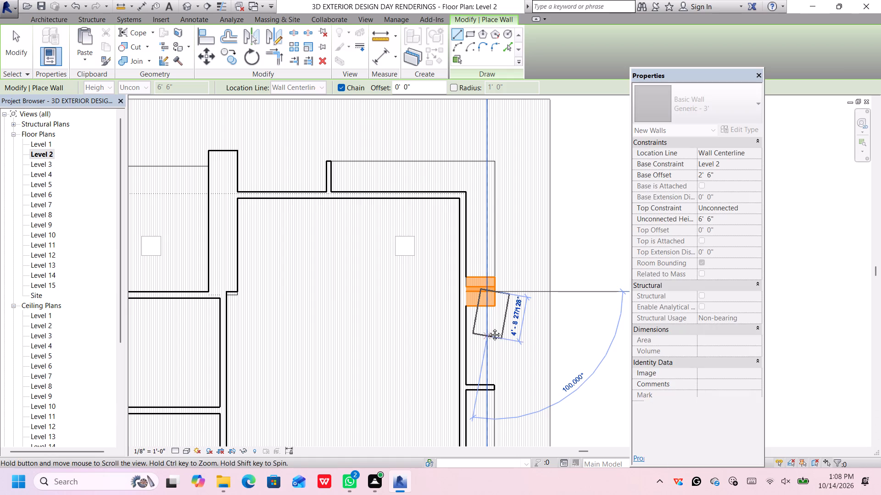
middle_click_drag(488, 328, 484, 279)
key("Escape")
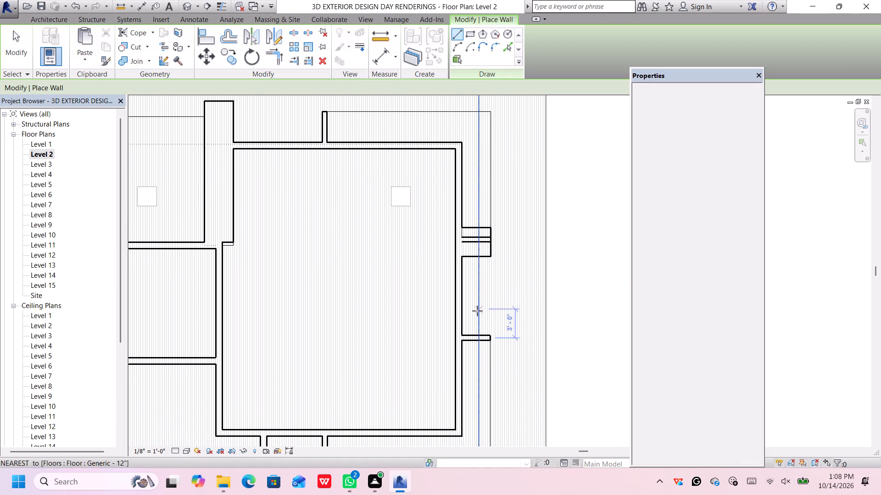
Draw another Generic - 3' wall, about 3' 3" long, along the lower 6" stub wall on the northeast room's east side.
scroll(461, 335, "up", 3)
scroll(461, 335, "down", 1)
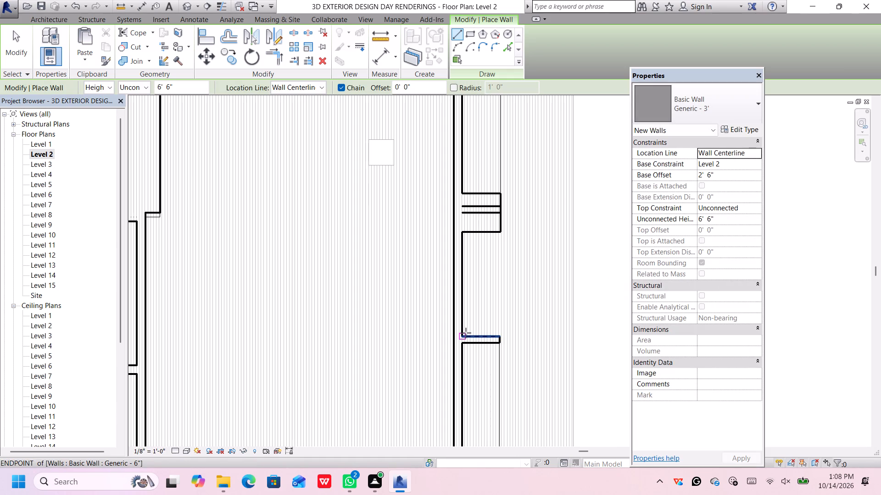
left_click(463, 338)
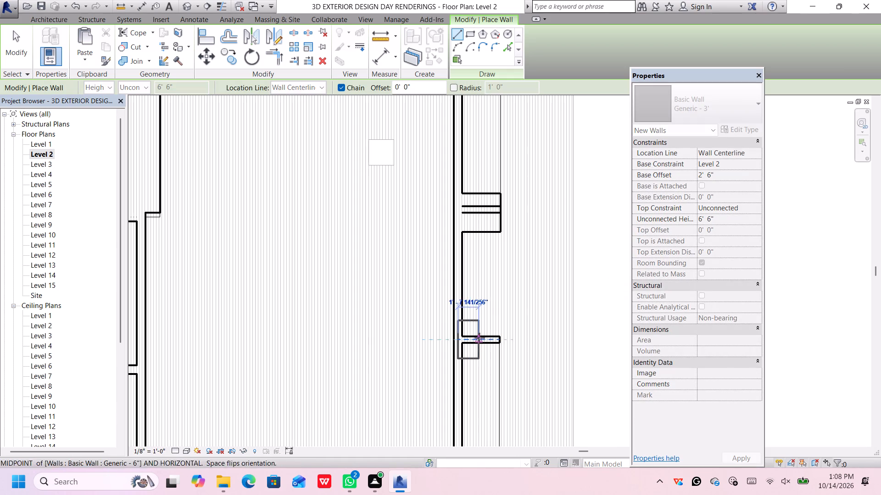
left_click(504, 339)
key("space")
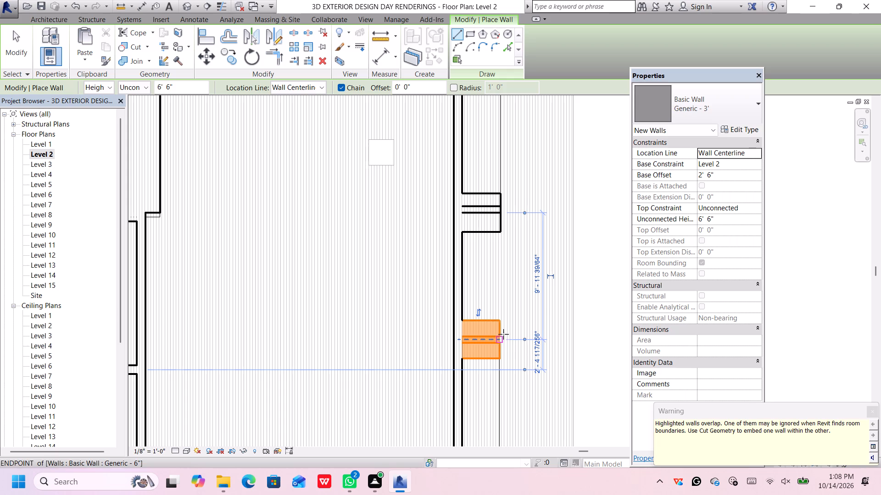
key("Escape")
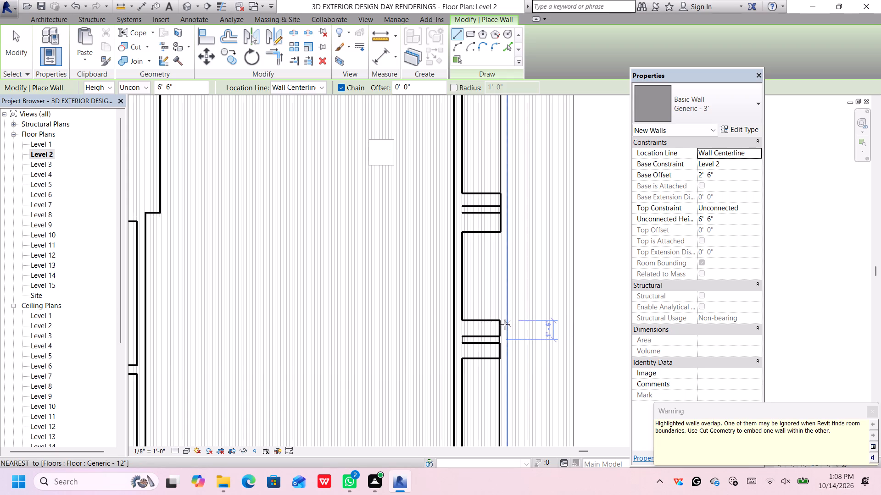
scroll(505, 324, "up", 4)
key("space")
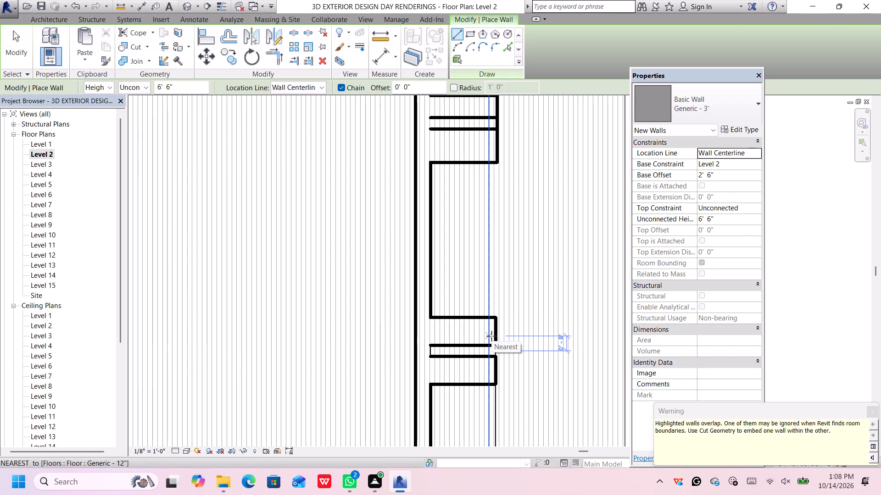
key("Escape")
Move the lower Generic - 3' wall block up along the room's east side until it is 2' 8" from the lower stub wall.
left_click(494, 332)
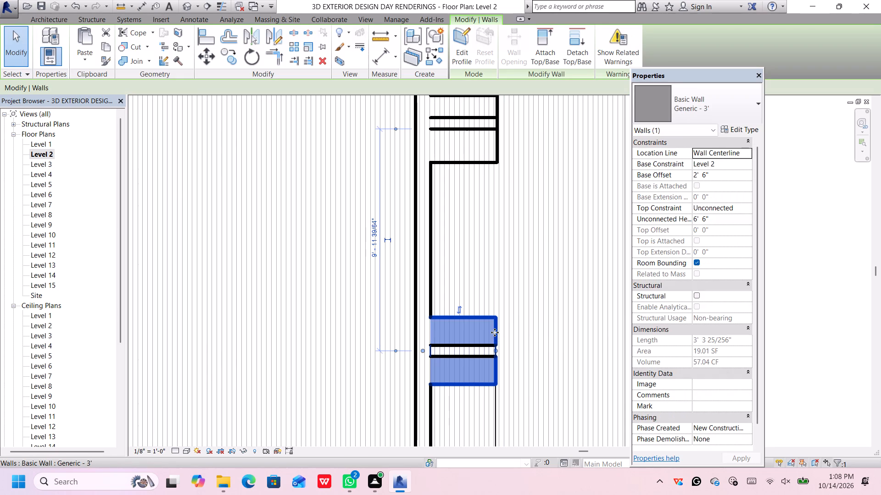
key("Up")
key("Up")
key("Up")
key("Up")
key("Up")
key("Up")
key("Up")
key("Up")
key("Up")
key("Up")
key("Up")
key("Up")
key("Up")
key("Up")
key("Up")
key("Up")
key("Up")
key("Up")
key("Up")
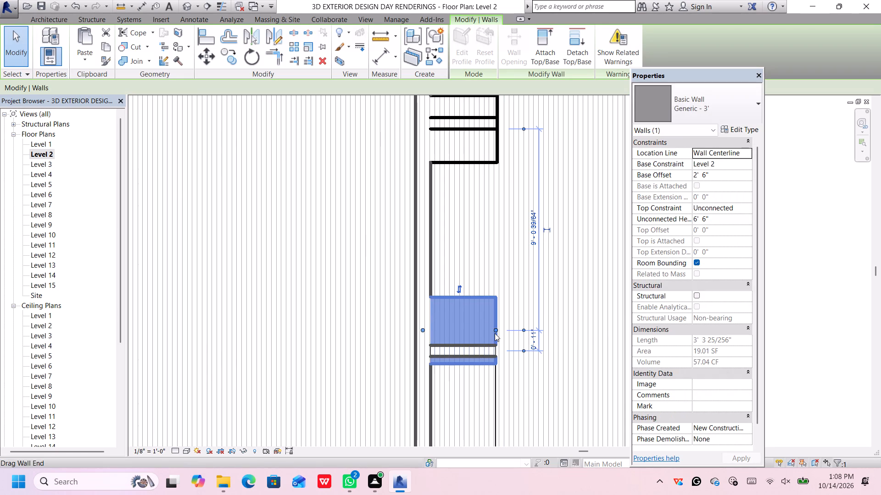
key("Up")
key("Up")
key("Up")
key("Up")
key("Up")
key("Up")
key("Up")
key("Up")
key("Up")
key("Up")
key("Up")
key("Up")
key("Up")
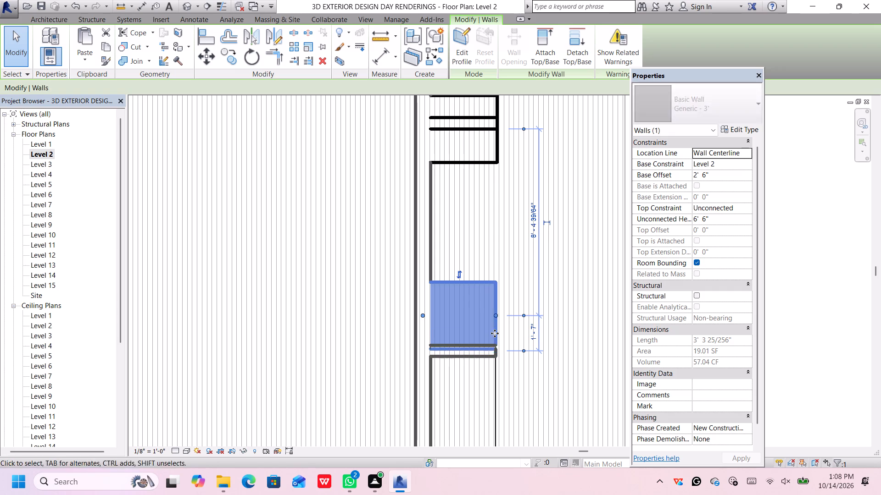
key("Up")
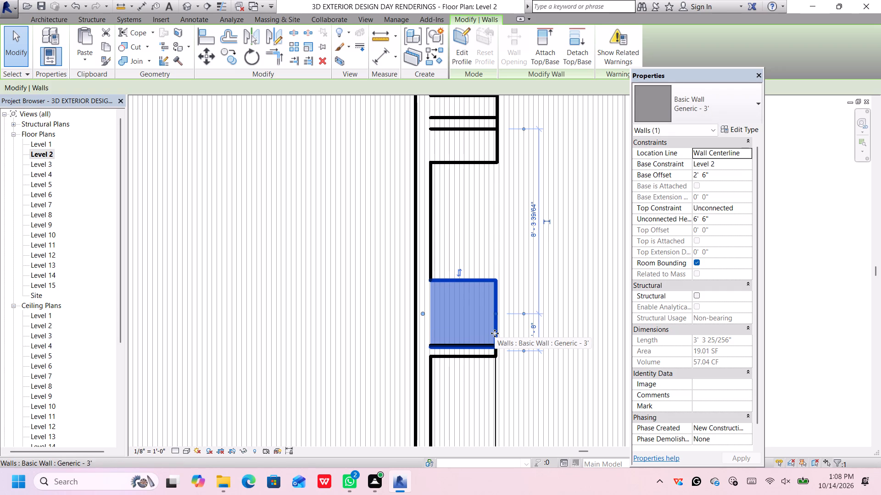
scroll(495, 333, "down", 3)
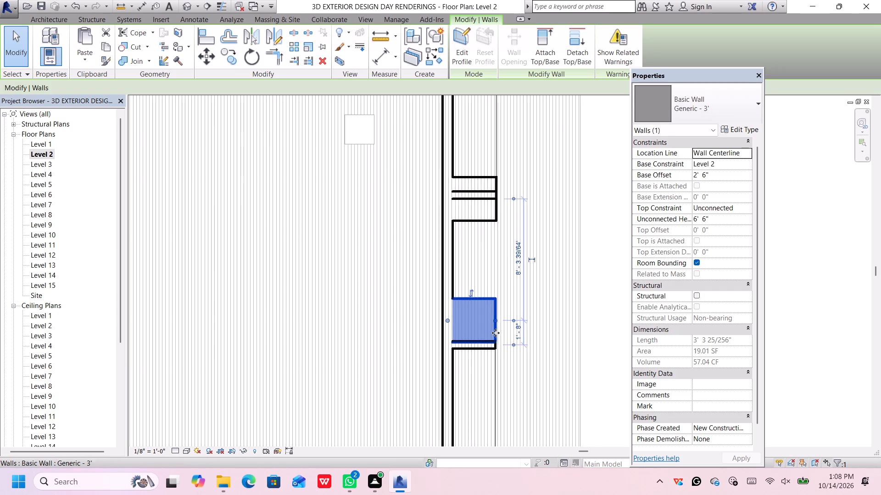
scroll(496, 333, "down", 1)
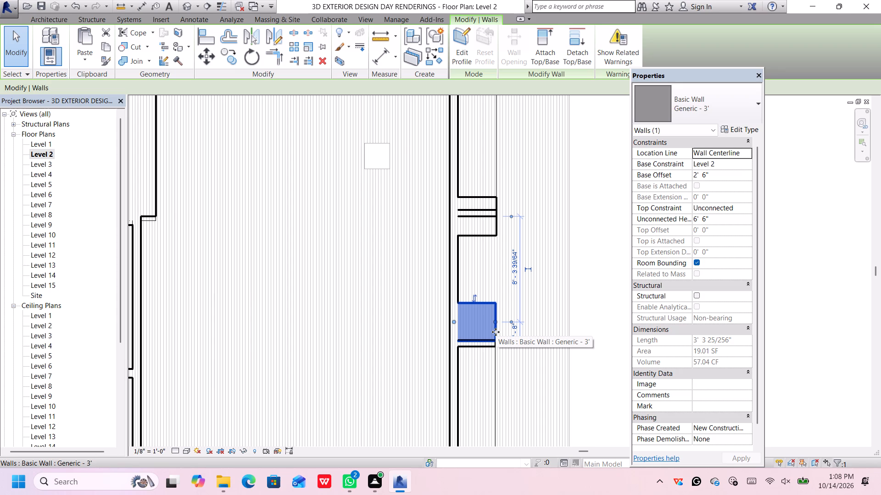
scroll(497, 328, "down", 5)
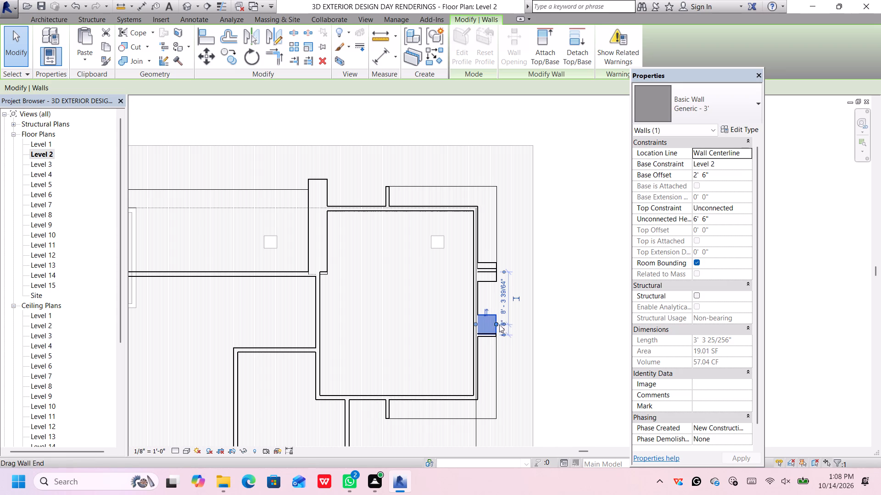
scroll(565, 303, "up", 1)
middle_click_drag(553, 324, 570, 324)
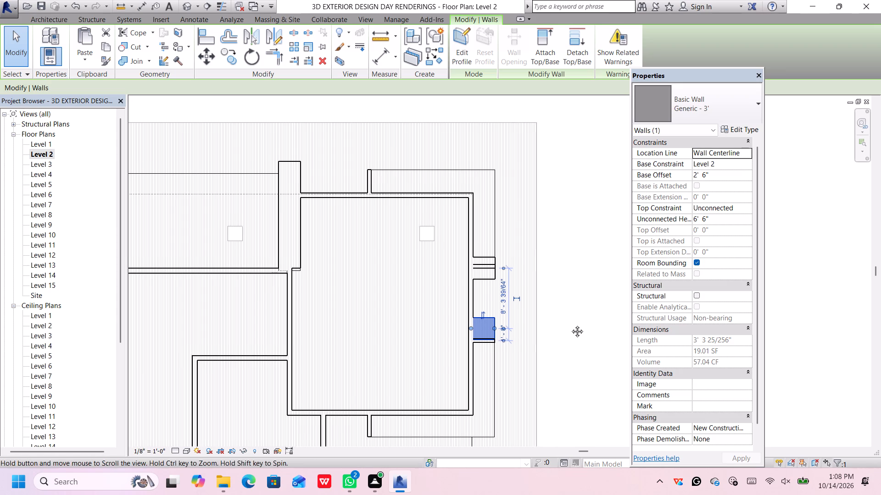
middle_click_drag(570, 324, 573, 326)
key("Up")
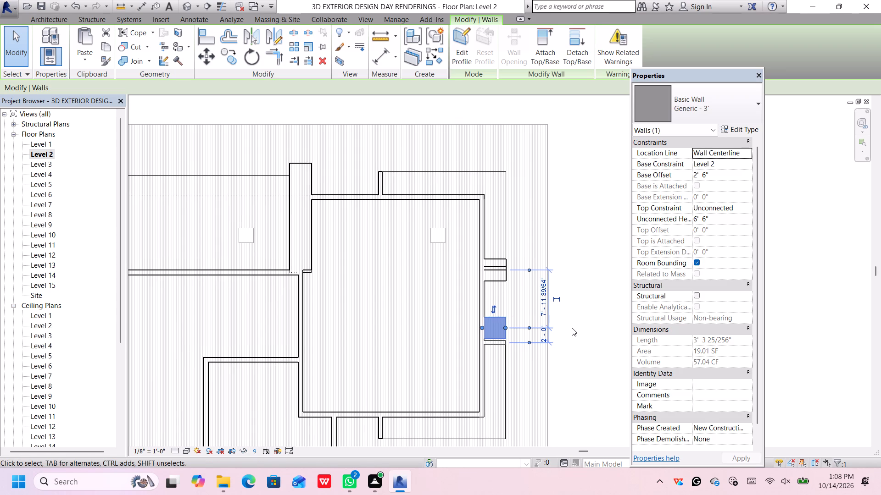
key("Up")
key("Up")
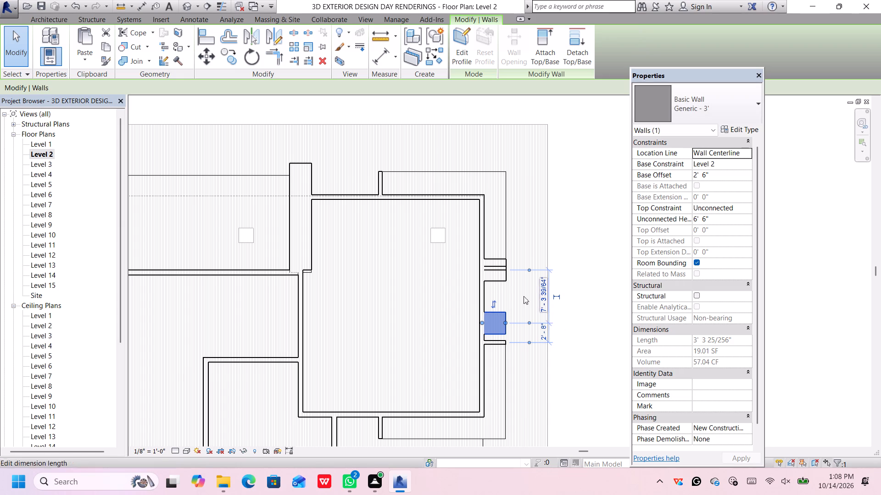
Move the upper Generic - 3' wall block down until it is 2' 9" from the upper stub wall.
scroll(499, 290, "up", 5)
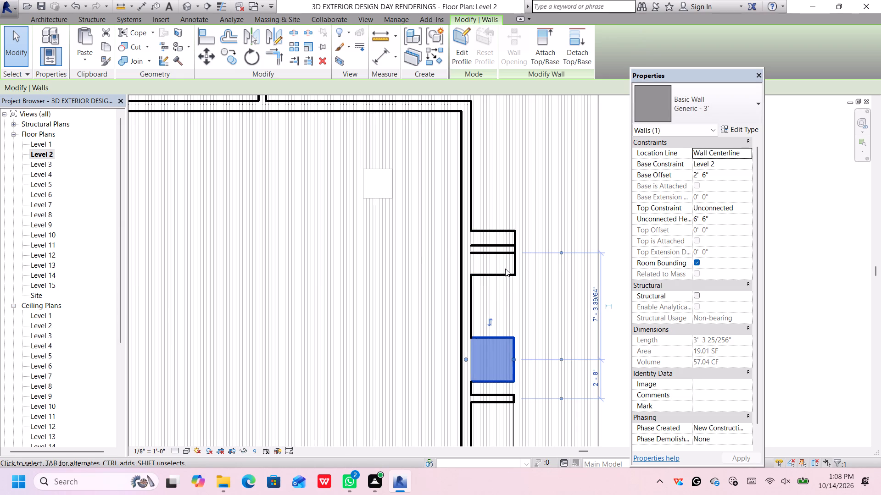
left_click(505, 272)
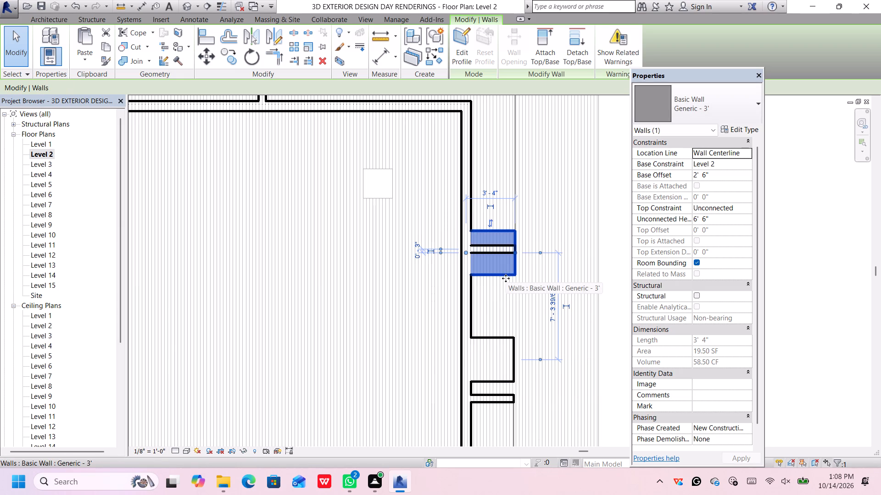
key("Down")
key("Down")
key("Down")
key("Down")
key("Down")
key("Down")
key("Down")
key("Down")
key("Down")
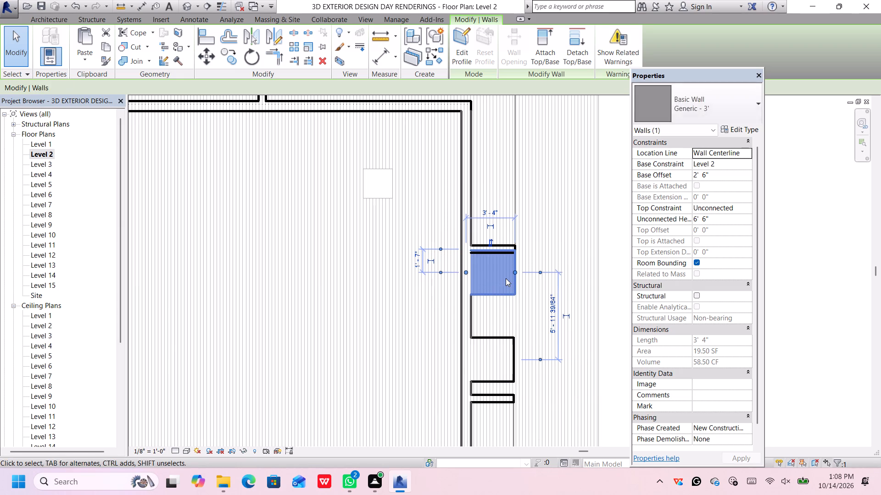
key("Down")
key("Down")
key("Down")
key("Down")
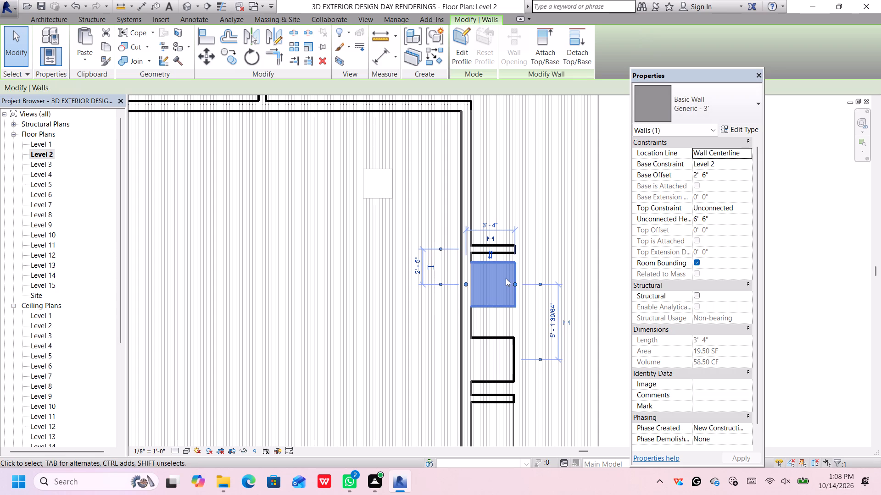
key("Down")
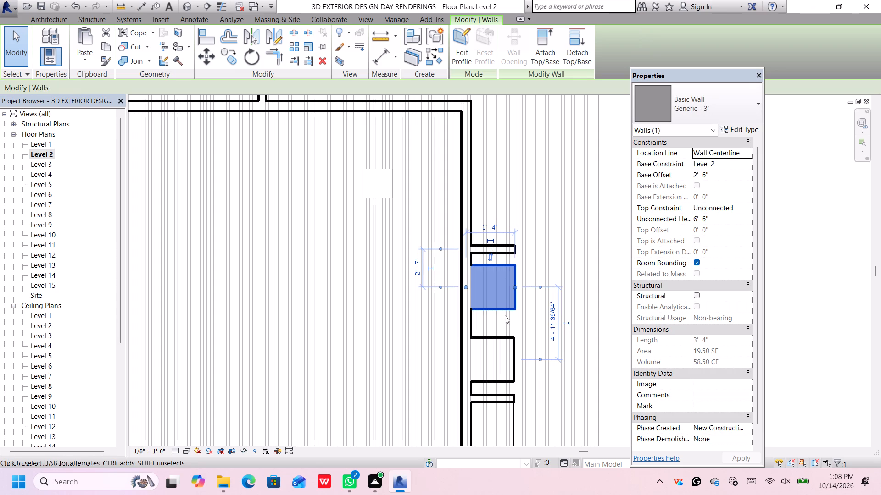
key("Down")
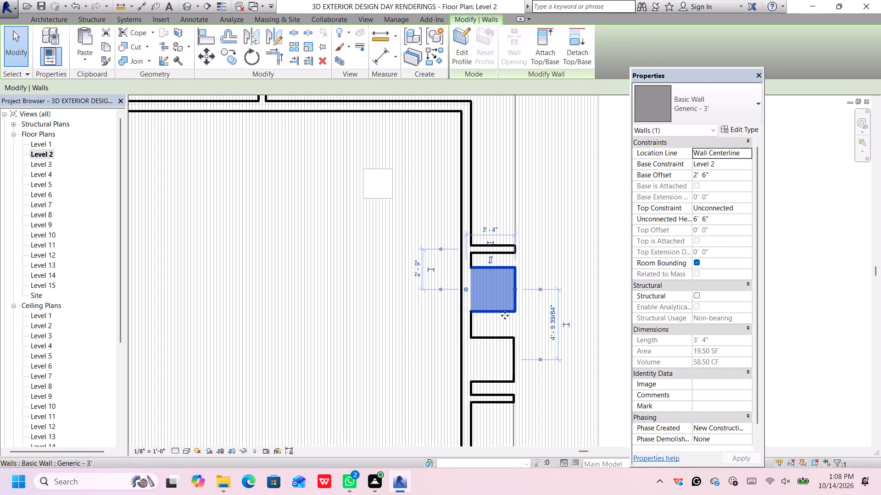
Fine-tune the lower Generic - 3' wall block's position to 2' 6" above the lower stub wall.
left_click(494, 341)
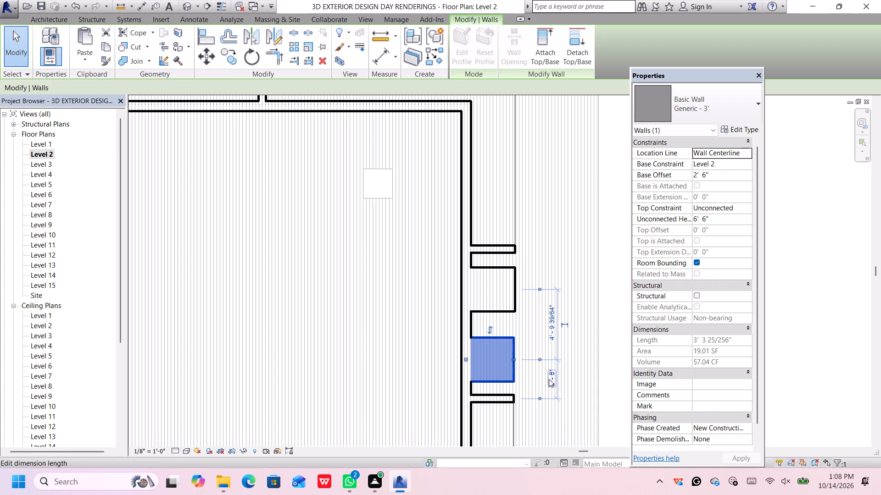
key("Up")
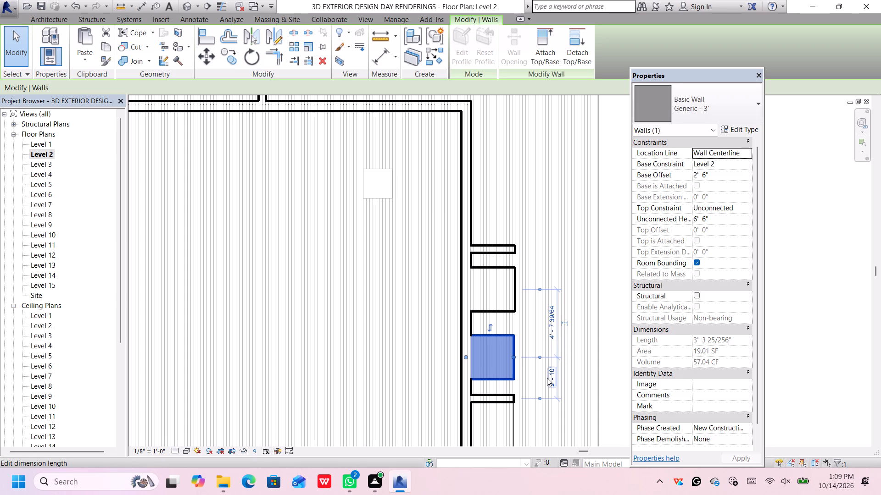
key("Down")
key("Down")
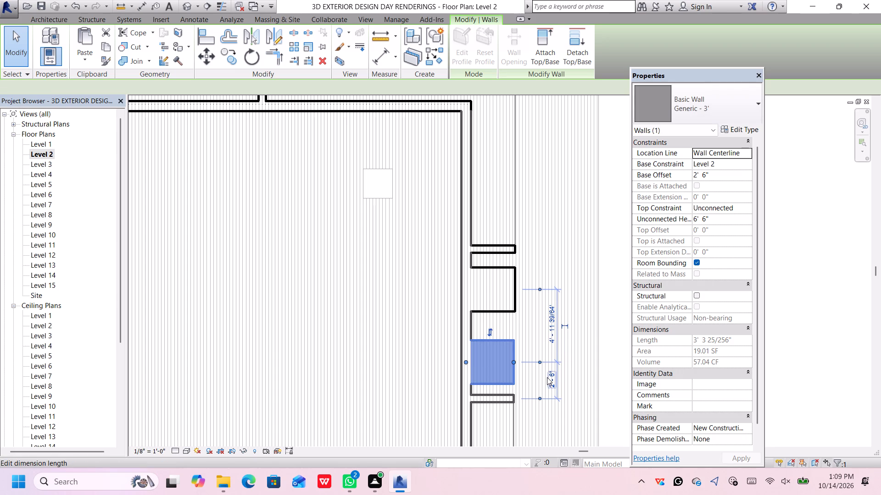
scroll(547, 372, "up", 5)
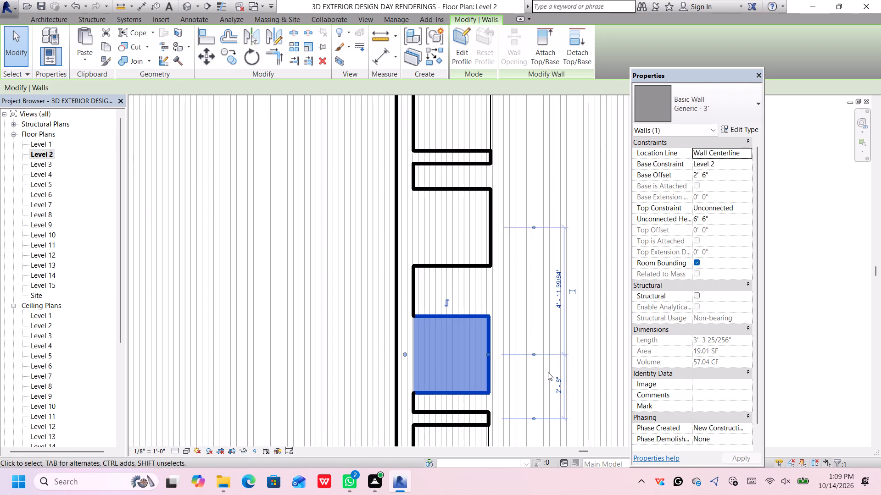
scroll(548, 372, "up", 1)
key("Up")
key("Down")
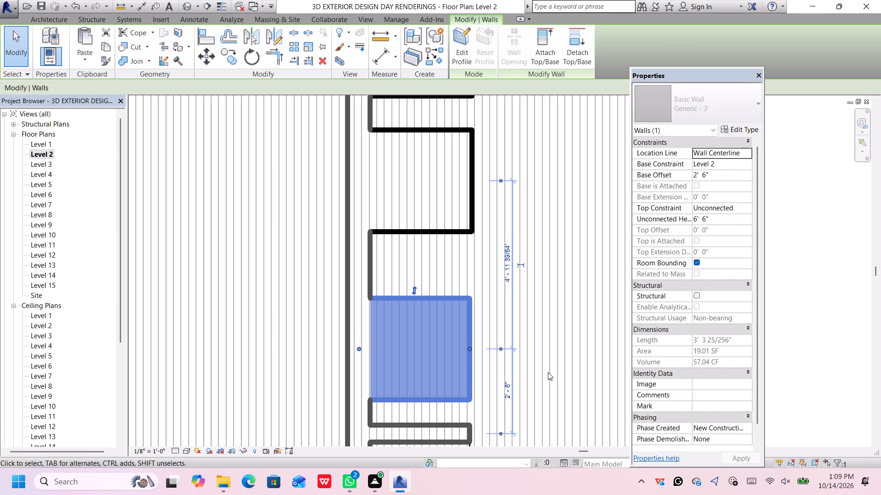
Duplicate the lower block's Generic - 3' wall type under the name "Generic - '".
scroll(551, 361, "down", 6)
scroll(562, 304, "down", 2)
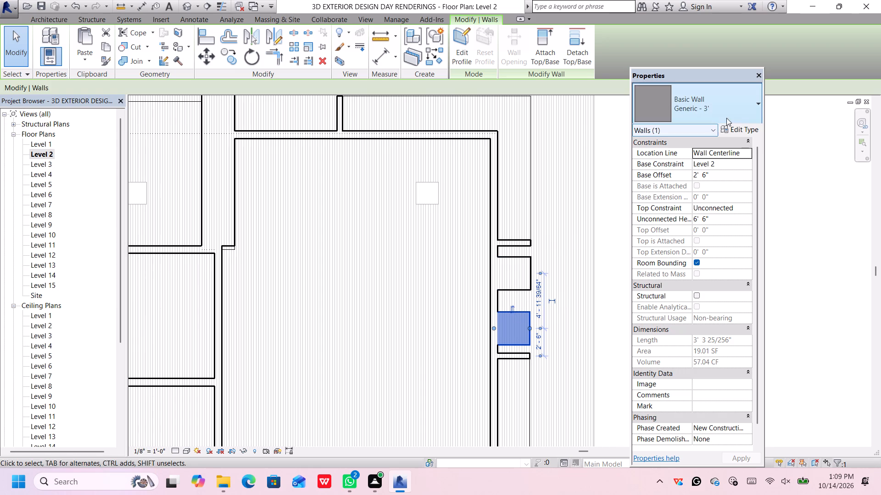
left_click(747, 128)
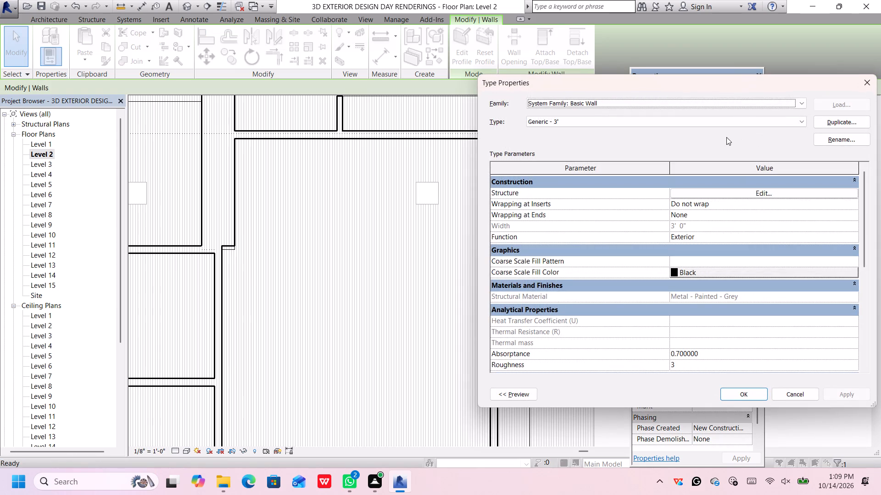
left_click(831, 119)
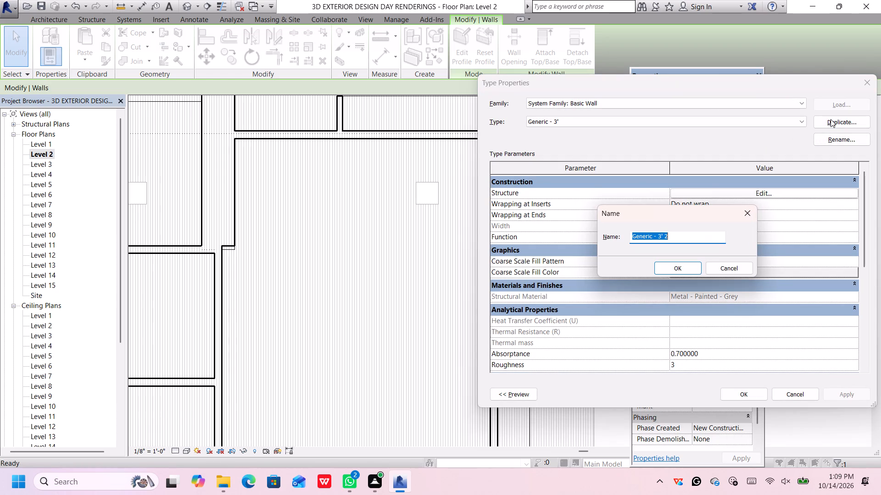
left_click(680, 242)
left_click(680, 234)
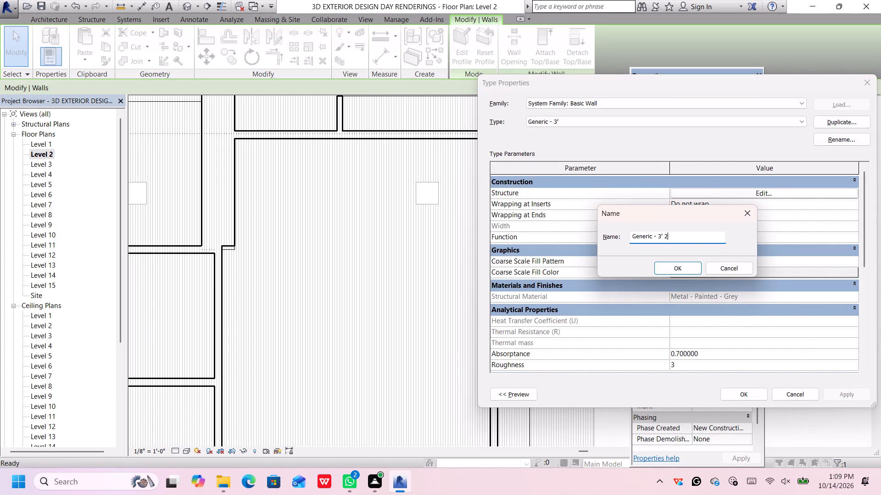
key("BackSpace")
key("BackSpace")
key("BackSpace")
key("BackSpace")
key("Down")
key("apostrophe")
key("Return")
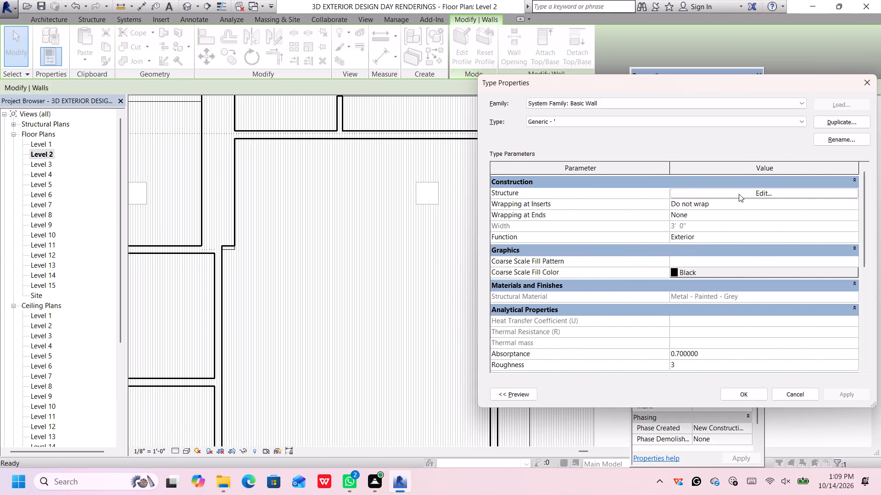
Set the new wall type's Structure layer thickness to 2' 0" and accept the assembly.
left_click(739, 194)
left_click(722, 188)
key("BackSpace")
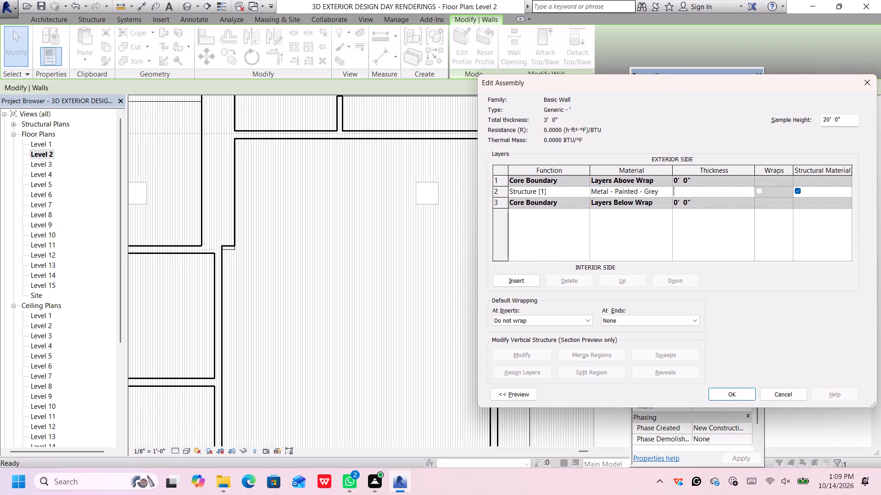
key("Down")
key("apostrophe")
key("Return")
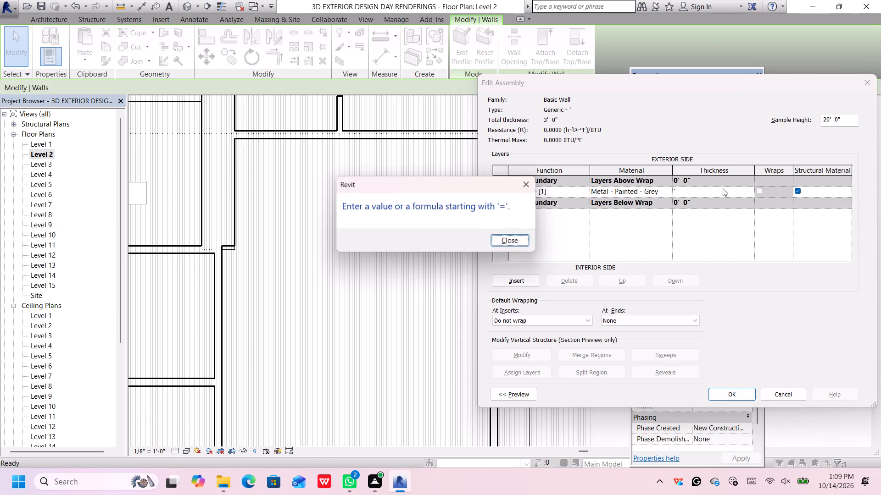
left_click(518, 242)
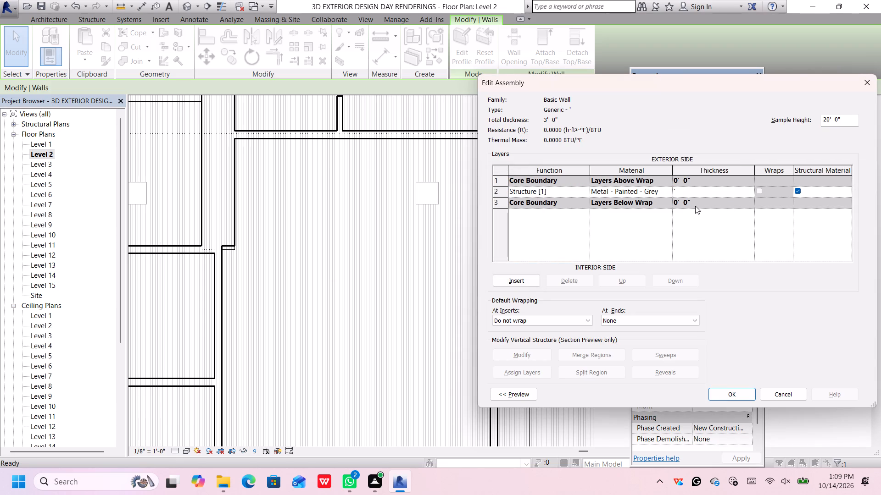
key("BackSpace")
type("2'")
key("Return")
left_click(728, 391)
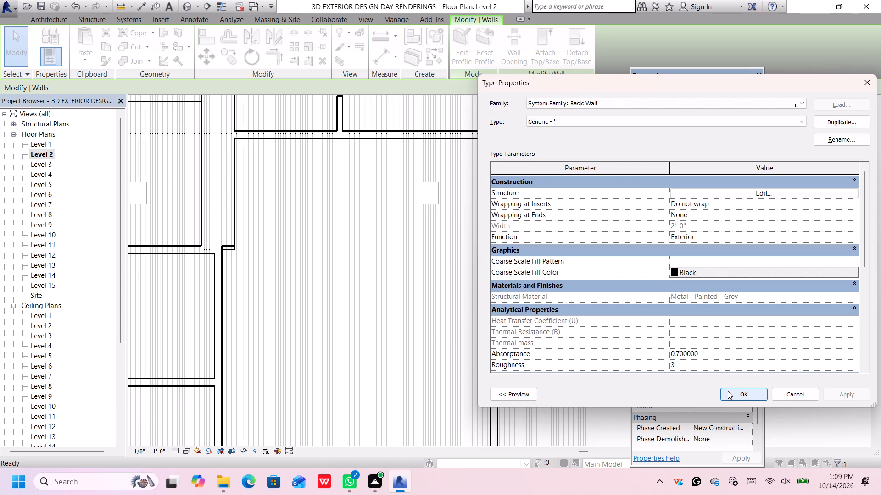
Duplicate the wall type under the name "Generic - 2'" and apply it to the lower wall block.
left_click(629, 127)
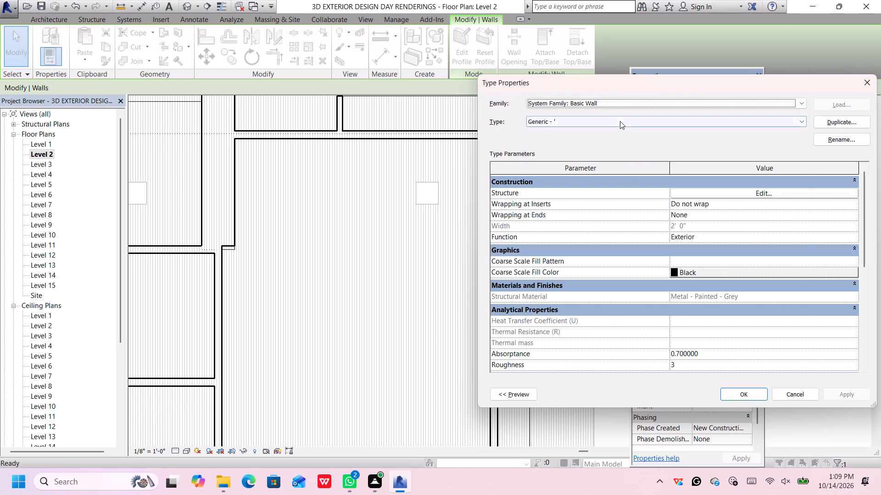
left_click(642, 118)
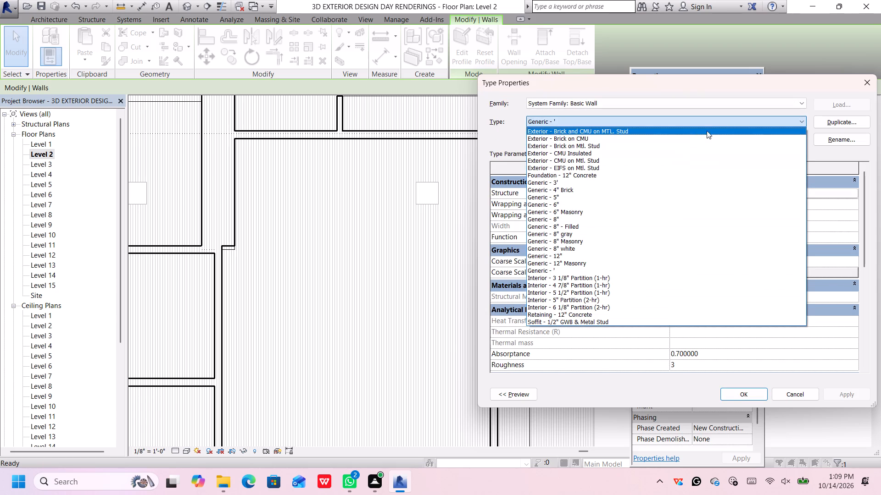
left_click(737, 117)
left_click(846, 122)
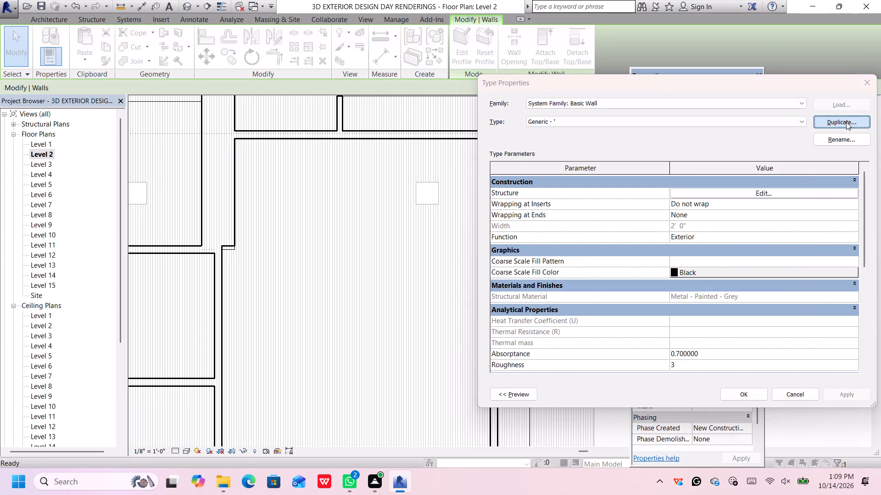
left_click(685, 238)
key("BackSpace")
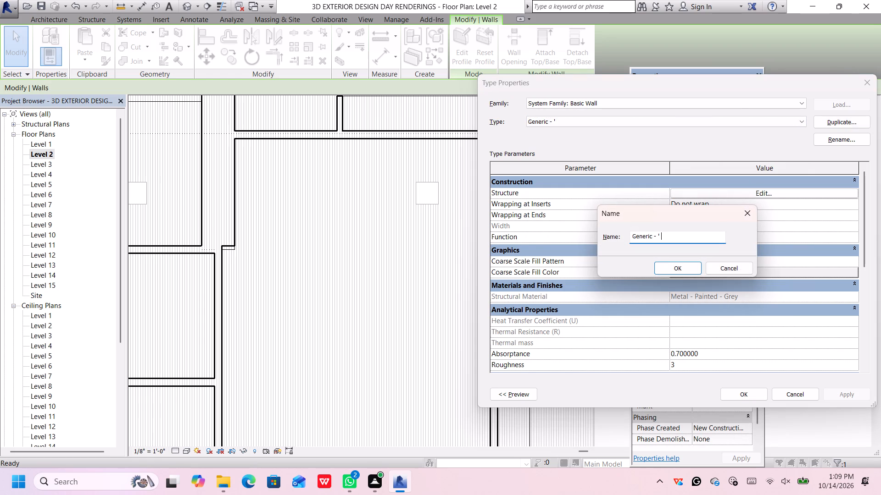
key("BackSpace")
key("BackSpace")
key("Down")
type("2'")
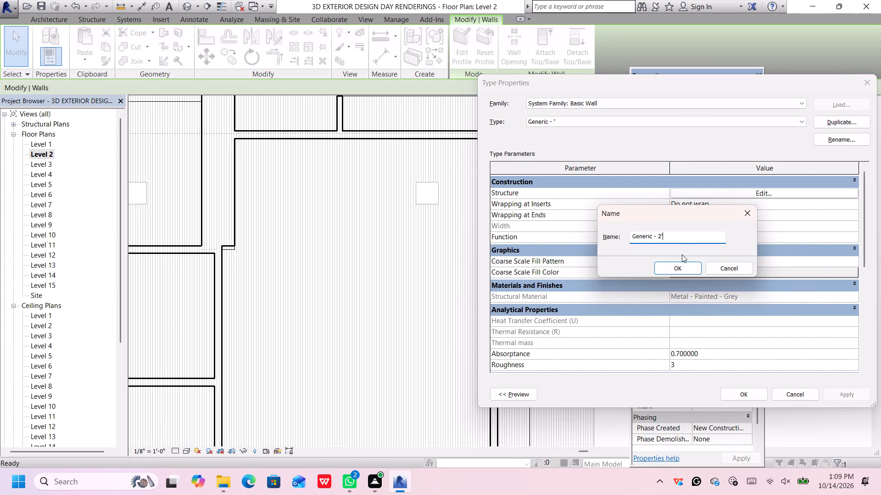
left_click(681, 264)
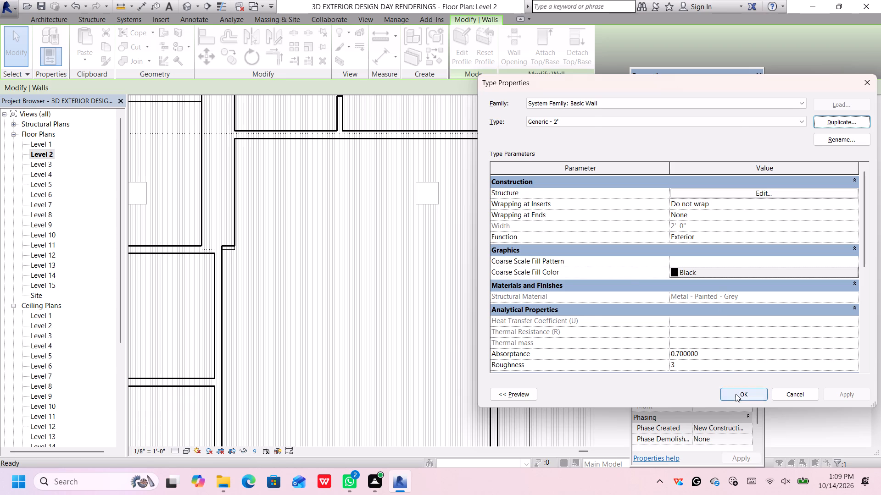
left_click(736, 394)
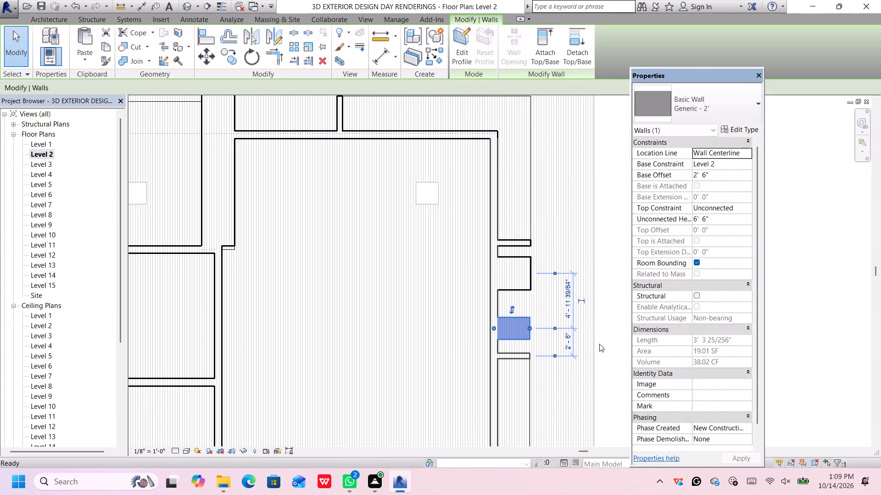
Change the upper wall block between the northeast room's stub walls to the Generic - 2' type.
left_click(530, 262)
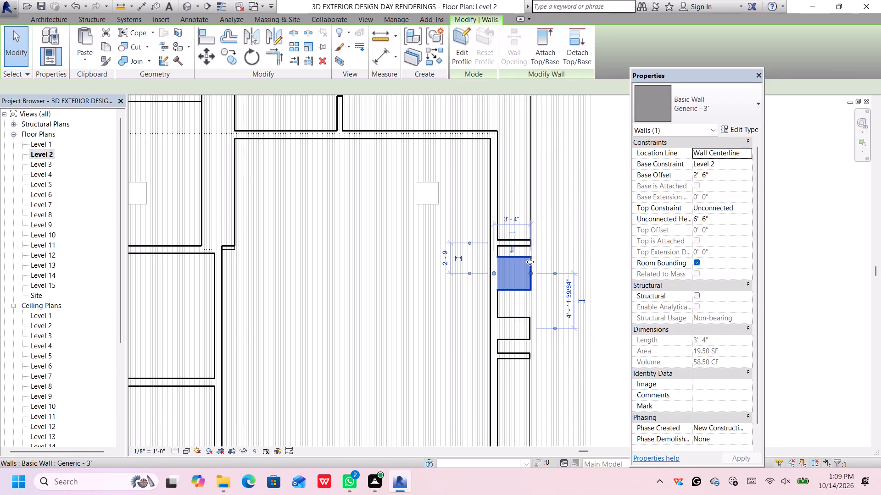
left_click(736, 105)
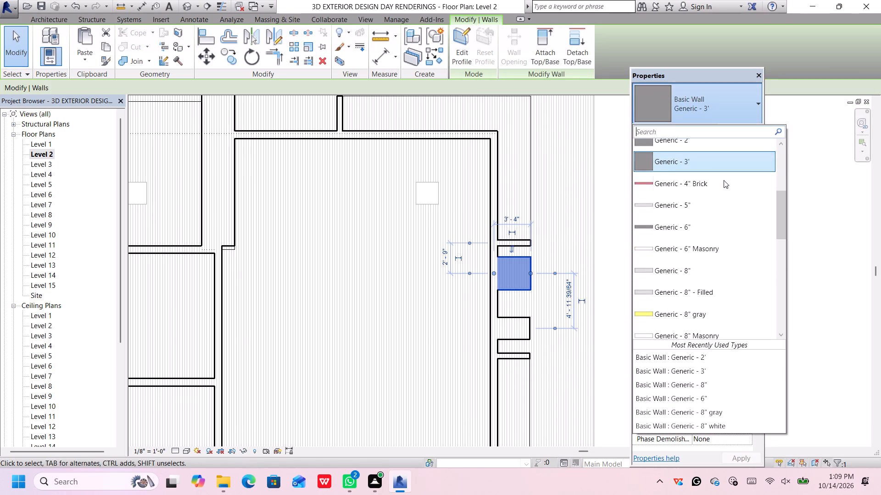
scroll(719, 153, "up", 1)
left_click(714, 166)
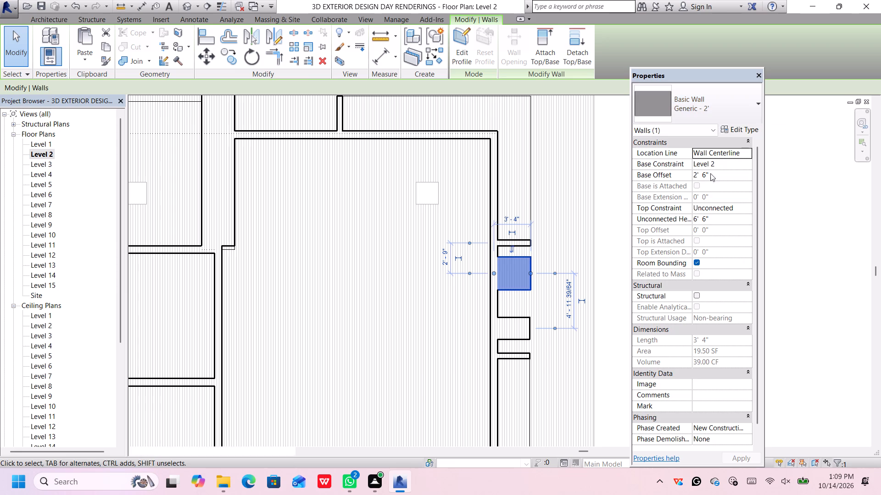
Examine the whole Level 2 plan, comparing the stub-wall gaps on the outer sides of the corner rooms.
scroll(638, 242, "down", 1)
scroll(517, 315, "up", 1)
scroll(519, 315, "down", 7)
scroll(586, 298, "down", 2)
middle_click_drag(587, 309, 590, 301)
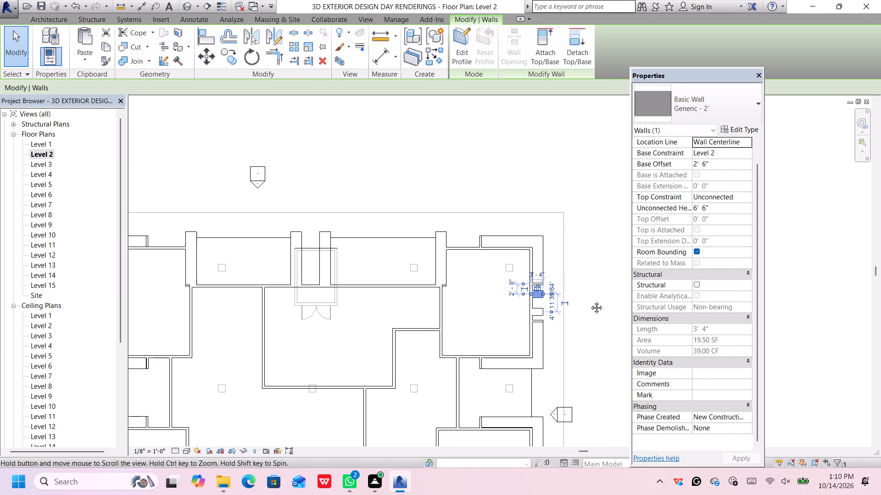
middle_click_drag(590, 301, 618, 258)
scroll(614, 264, "down", 5)
scroll(589, 336, "up", 4)
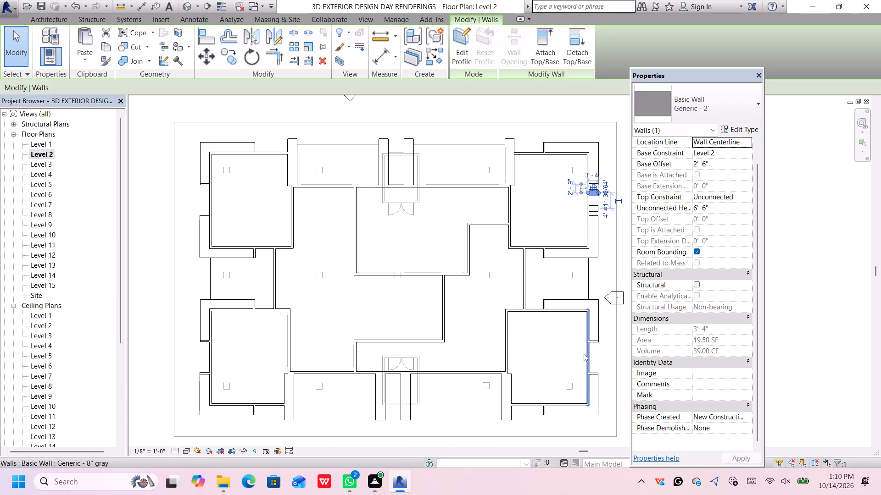
middle_click_drag(583, 359, 580, 310)
middle_click_drag(580, 308, 580, 303)
middle_click_drag(565, 227, 590, 270)
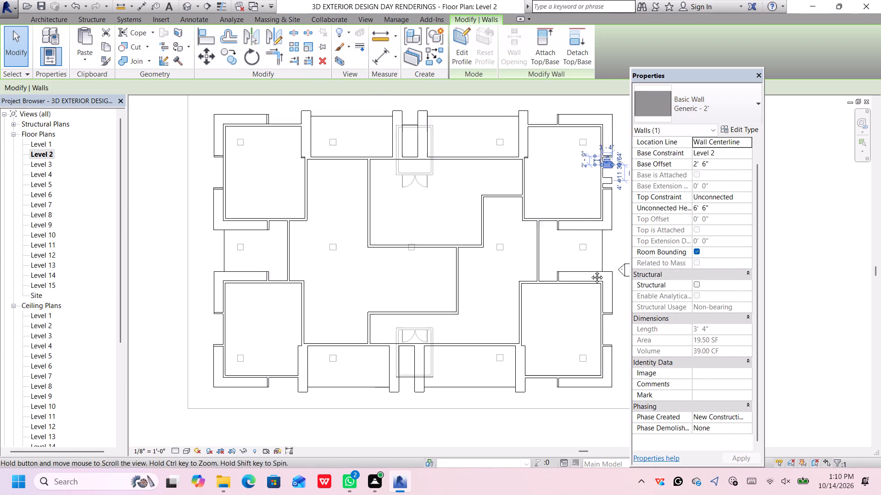
middle_click_drag(590, 270, 594, 280)
middle_click(594, 280)
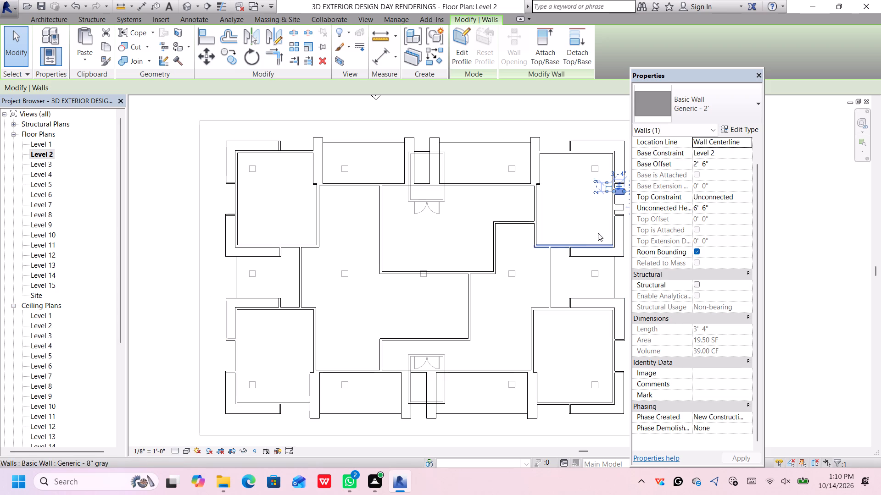
middle_click_drag(617, 209, 592, 206)
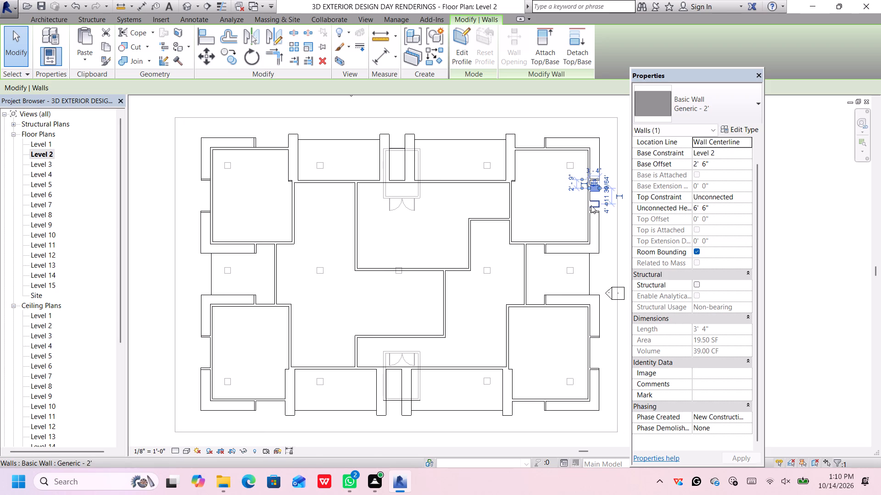
Copy both Generic - 2' wall blocks about 49' 6" south, between the stub walls on the southeast room's east side.
scroll(593, 200, "up", 5)
middle_click_drag(596, 198, 596, 199)
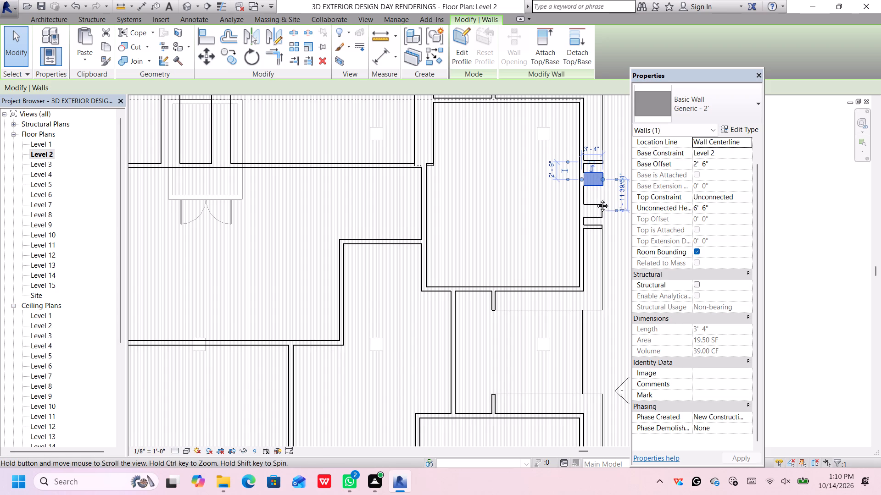
middle_click_drag(596, 199, 600, 220)
scroll(599, 218, "up", 1)
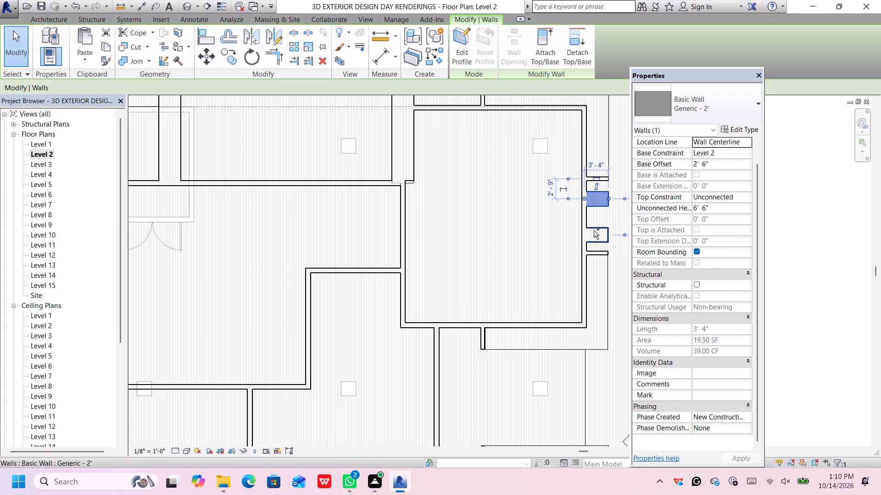
left_click(594, 230, "ctrl")
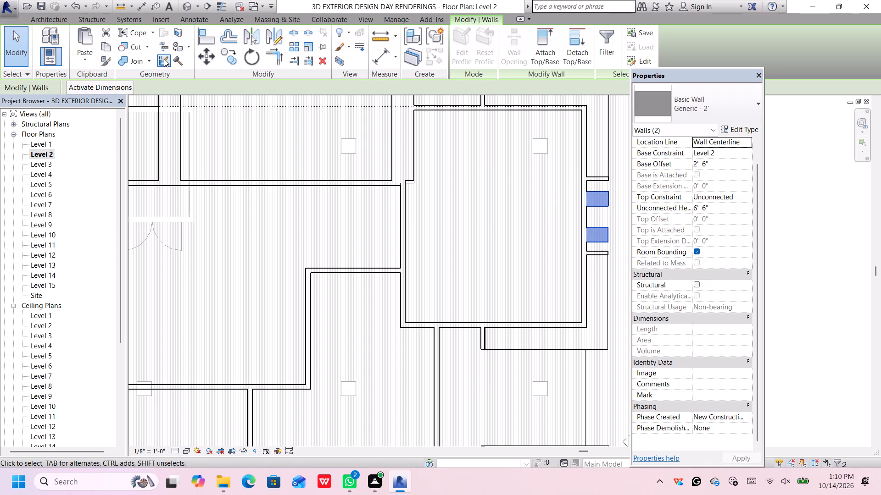
left_click(230, 55)
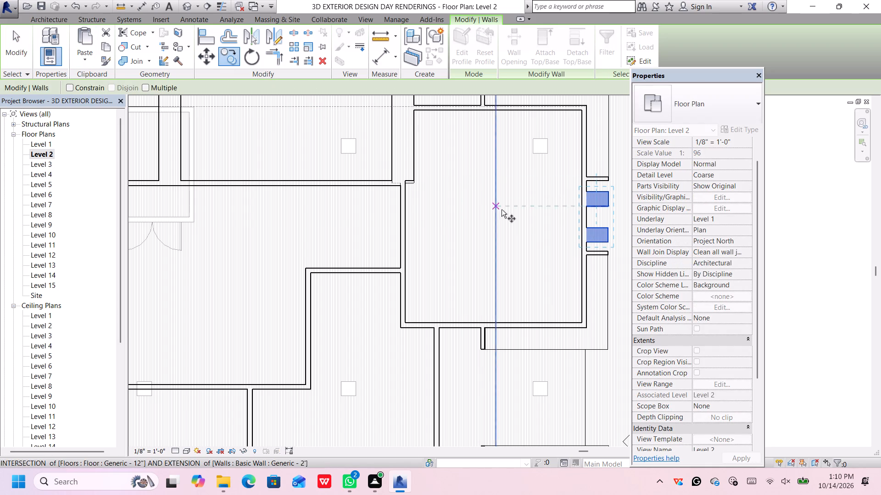
left_click(586, 239)
scroll(584, 296, "down", 8)
middle_click_drag(583, 319, 559, 218)
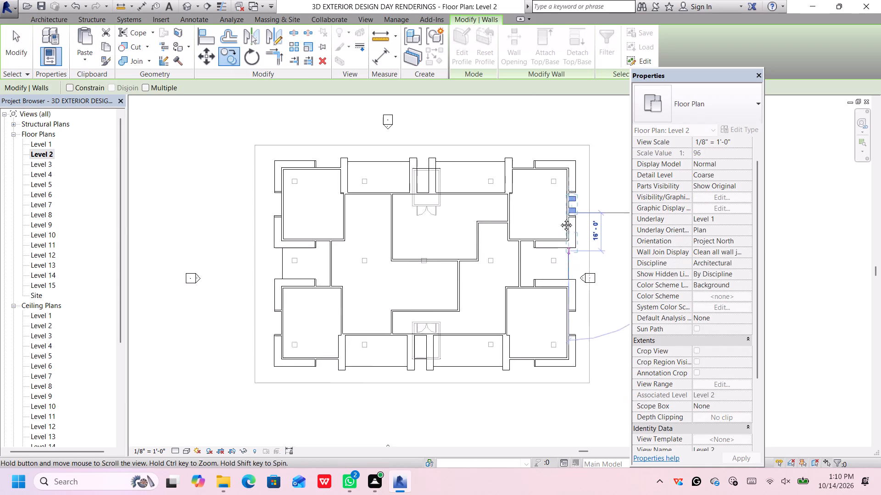
middle_click_drag(559, 218, 559, 201)
scroll(559, 252, "up", 4)
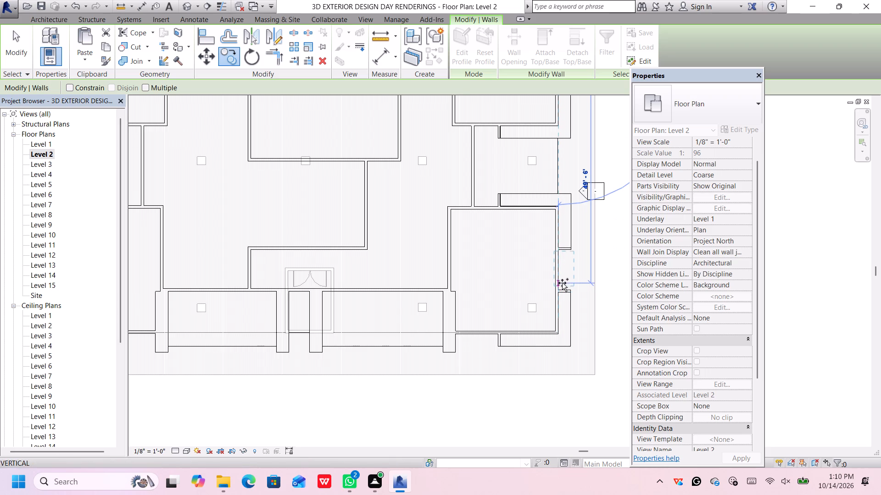
scroll(562, 285, "up", 6)
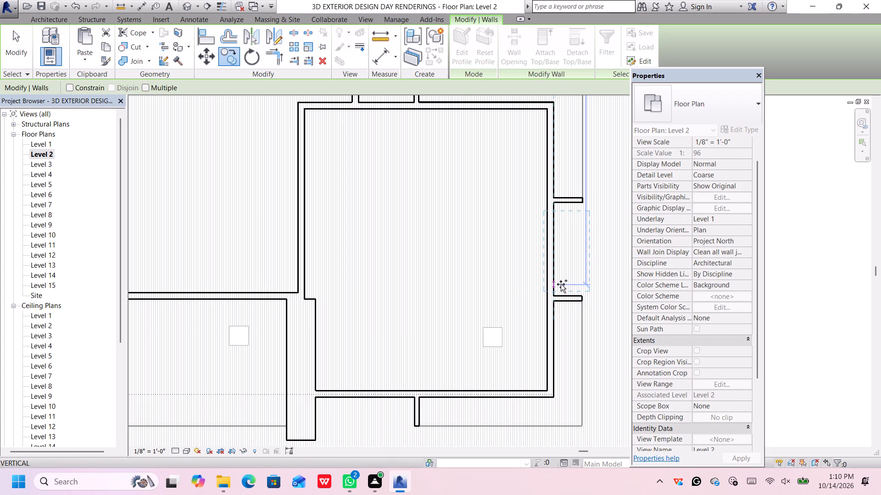
left_click(561, 284)
Copy the southeast room's two wall blocks about 123' 3" west, between the stub walls on the southwest room's west side.
scroll(565, 277, "down", 13)
middle_click_drag(367, 198, 379, 210)
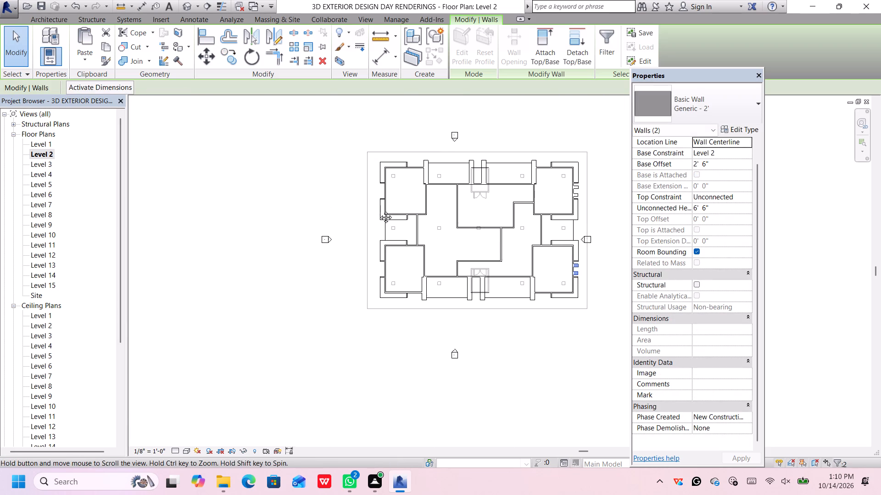
middle_click_drag(379, 210, 400, 219)
left_click(226, 54)
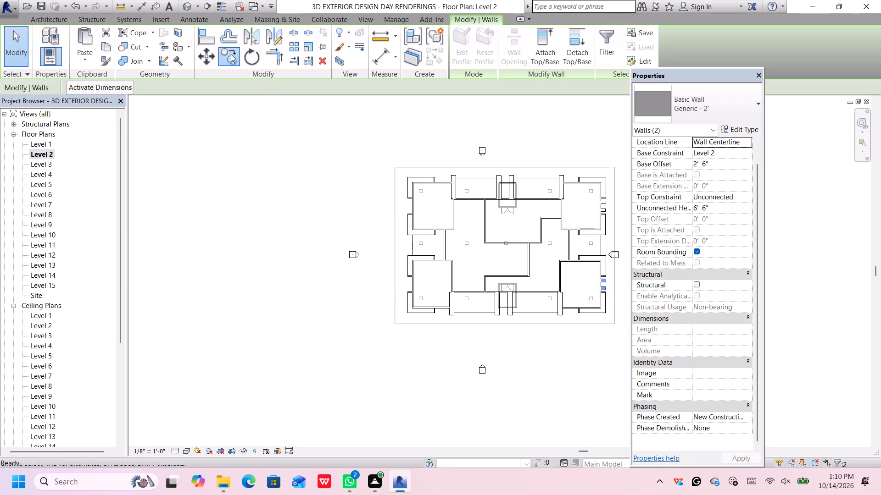
scroll(603, 289, "up", 5)
scroll(599, 290, "down", 1)
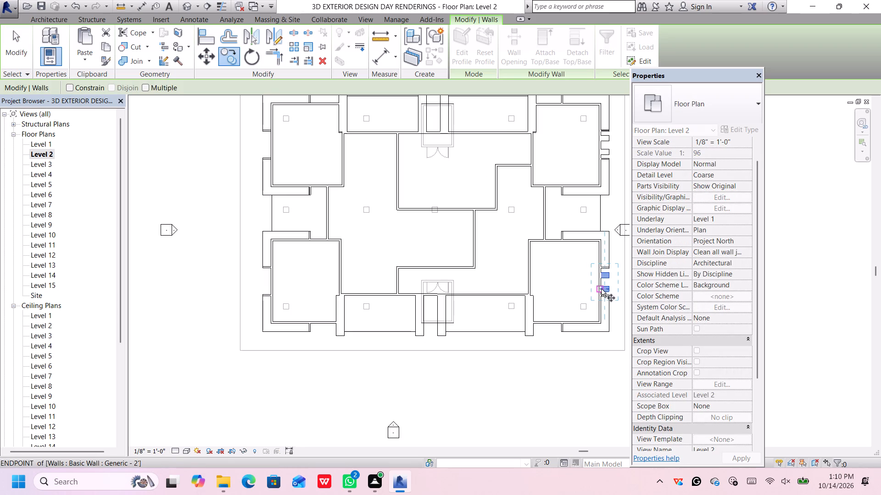
scroll(601, 289, "up", 6)
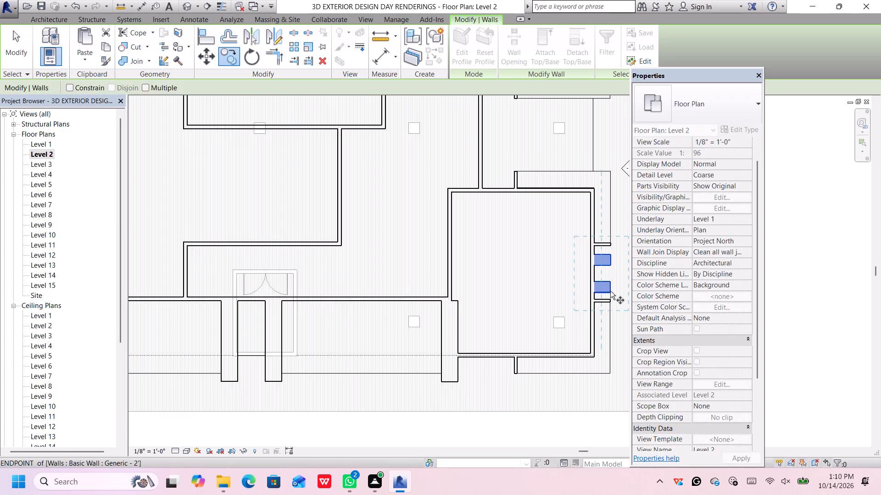
left_click(609, 291)
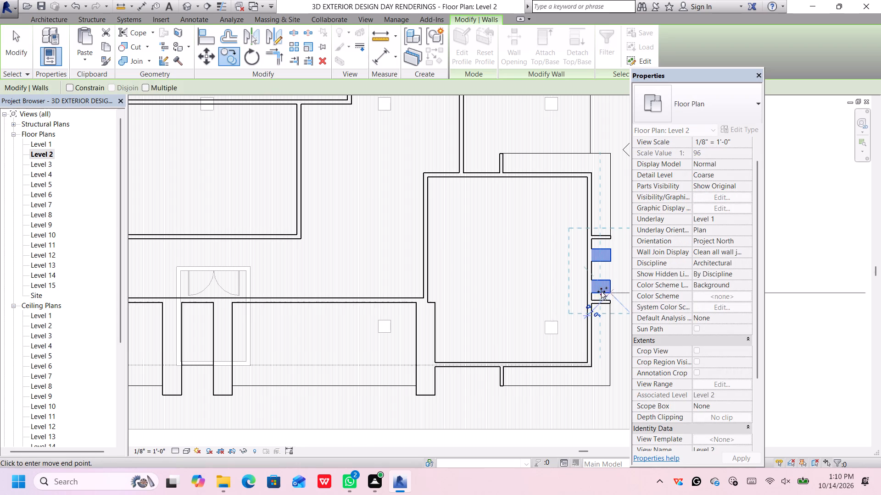
scroll(395, 253, "down", 5)
middle_click_drag(397, 254, 609, 292)
scroll(608, 292, "up", 1)
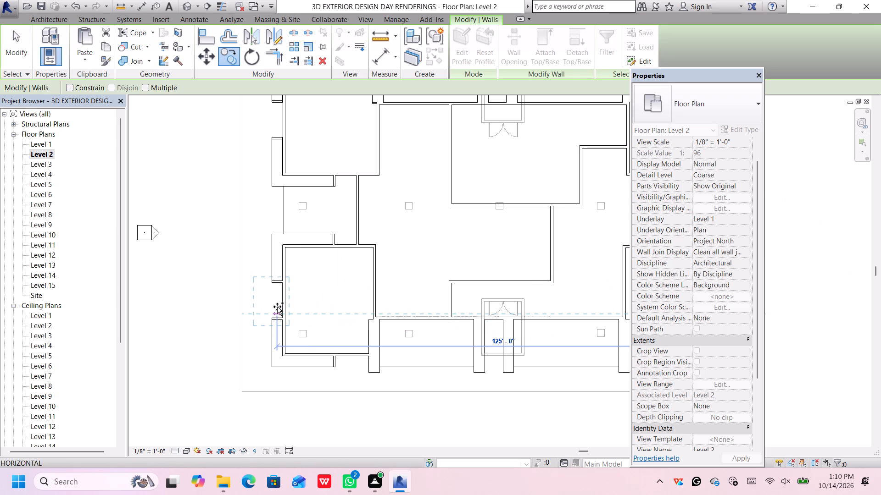
scroll(282, 309, "up", 1)
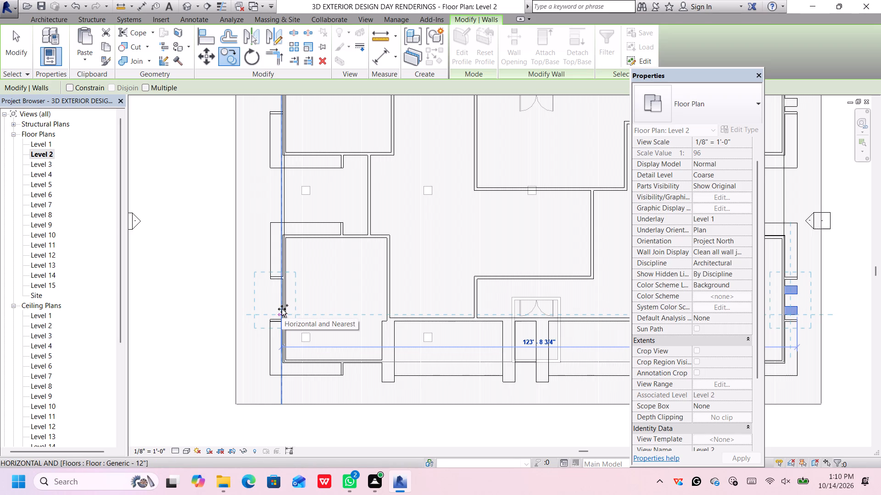
scroll(282, 309, "up", 5)
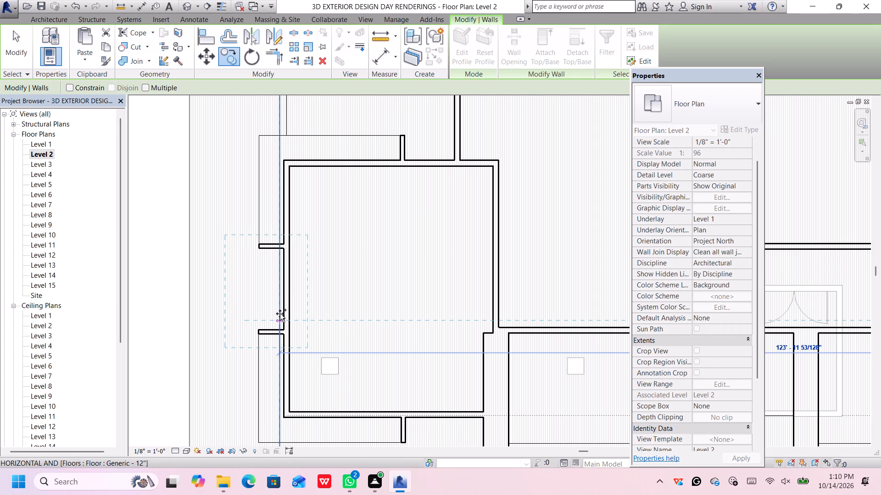
left_click(285, 319)
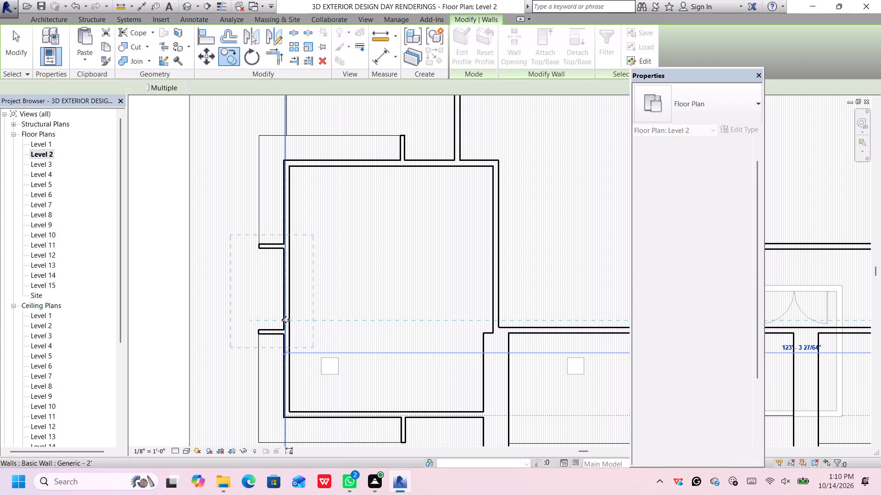
Copy the southwest room's two Generic - 2' wall blocks straight north, between the stub walls on the northwest room's west side.
scroll(310, 281, "down", 5)
scroll(341, 222, "down", 4)
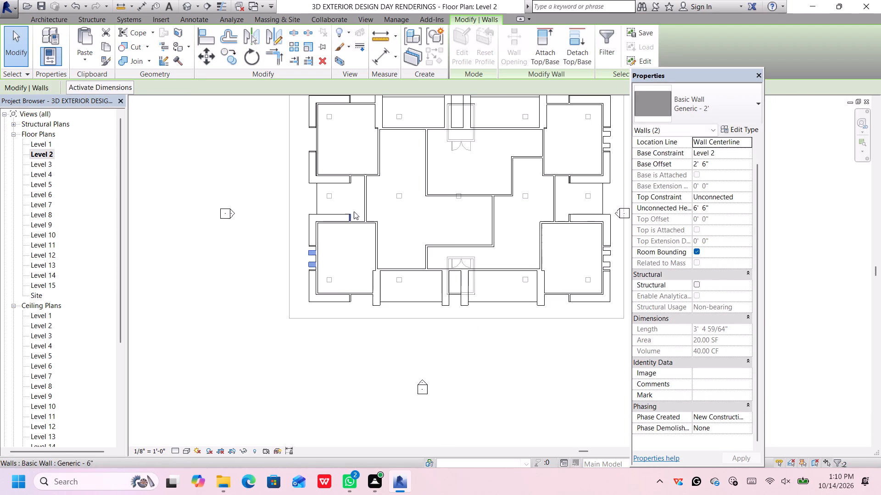
middle_click_drag(364, 198, 368, 341)
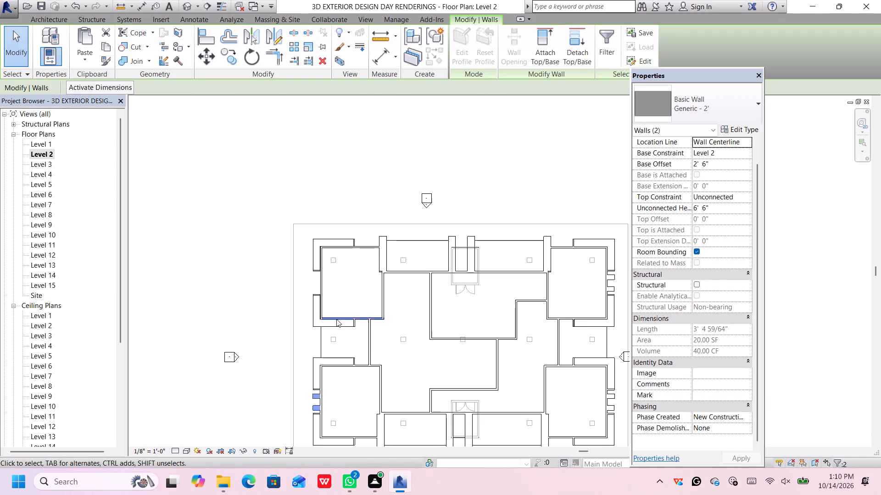
middle_click_drag(328, 401, 332, 352)
scroll(327, 368, "up", 6)
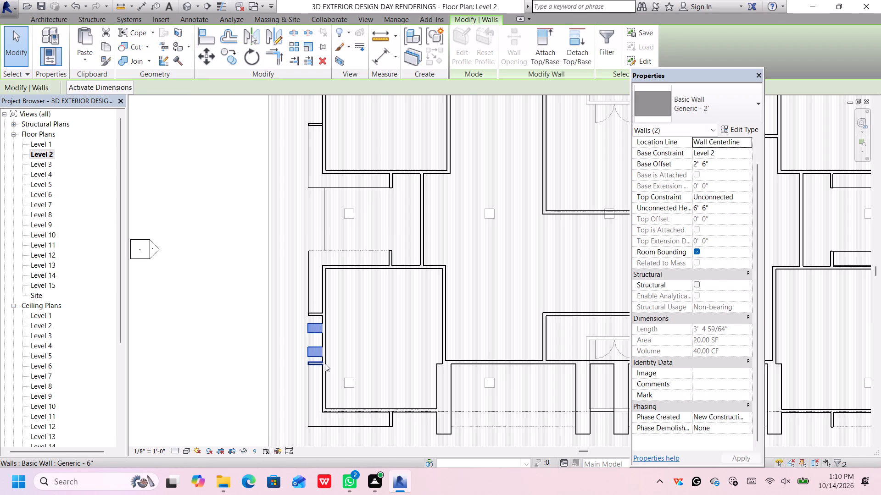
scroll(329, 345, "up", 4)
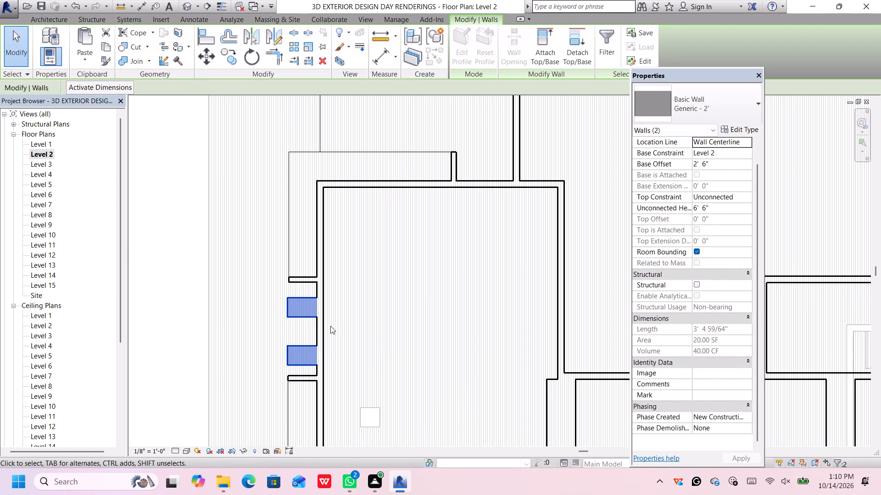
scroll(313, 355, "up", 1)
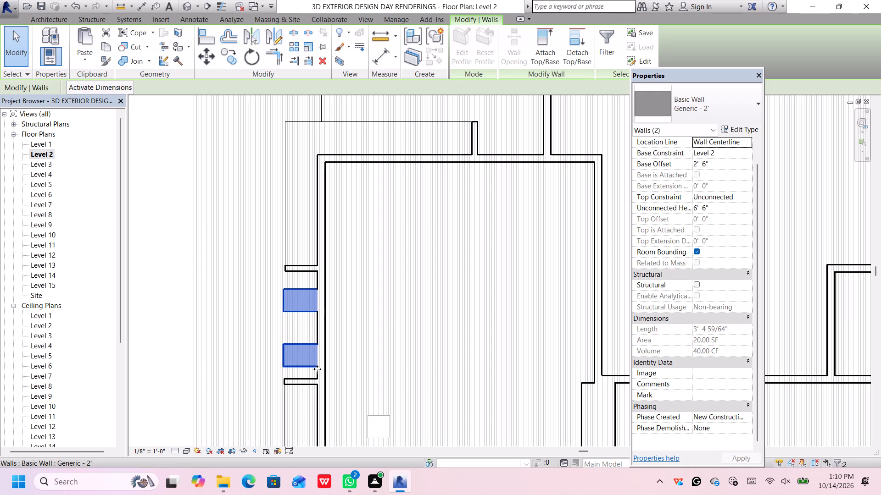
left_click(233, 60)
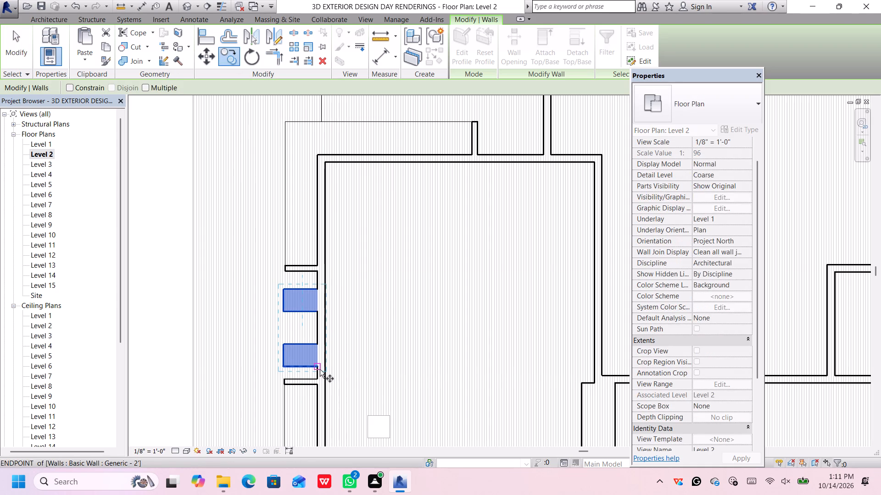
left_click(317, 366)
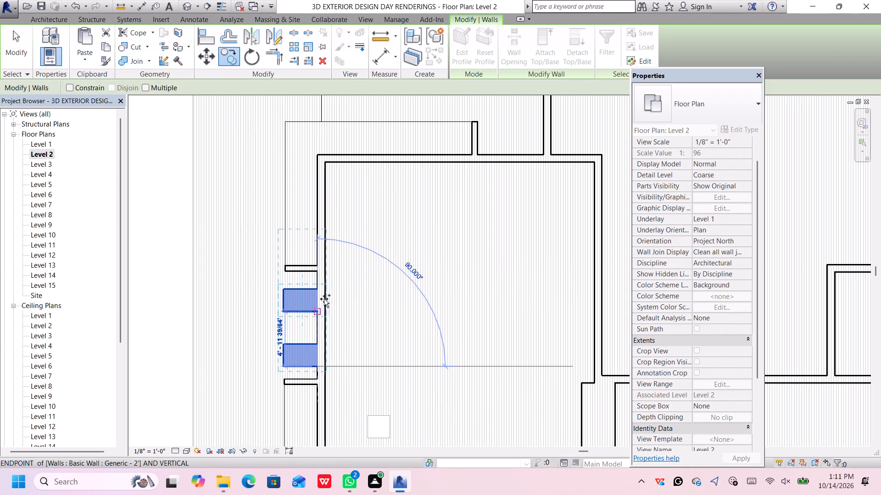
scroll(336, 241, "down", 5)
middle_click_drag(340, 244, 373, 436)
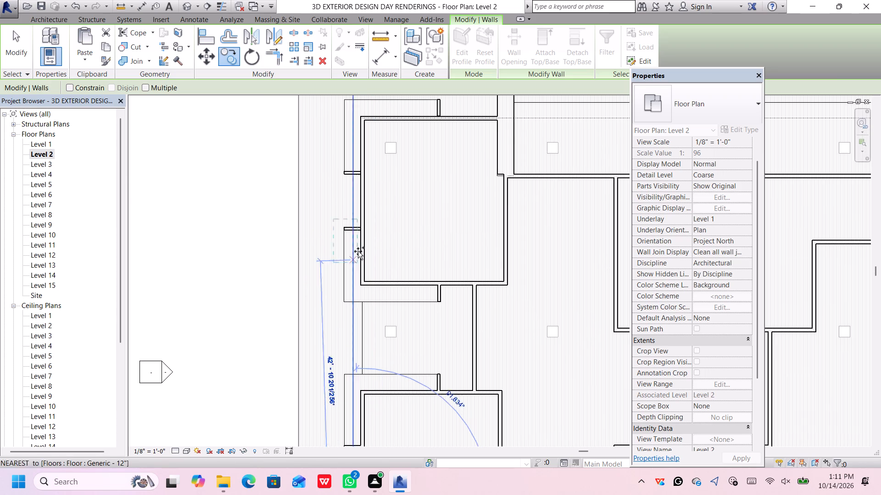
scroll(357, 246, "up", 4)
middle_click_drag(357, 221, 353, 325)
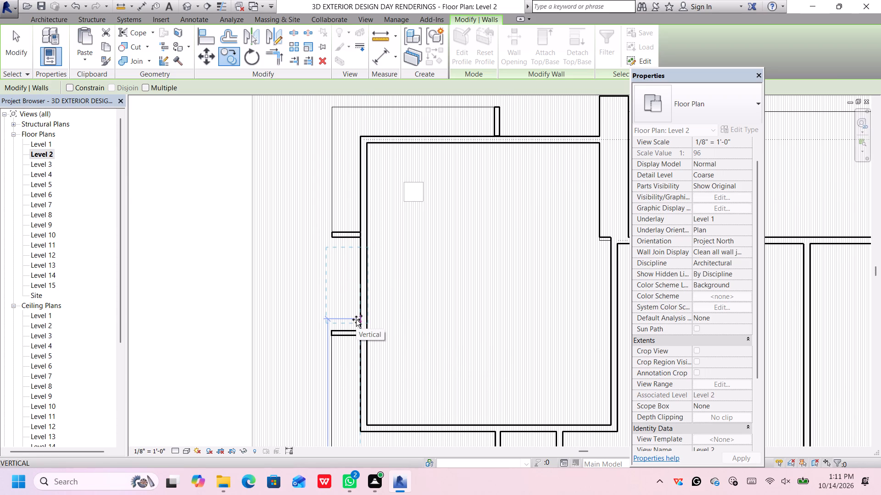
left_click(357, 319)
scroll(370, 308, "down", 3)
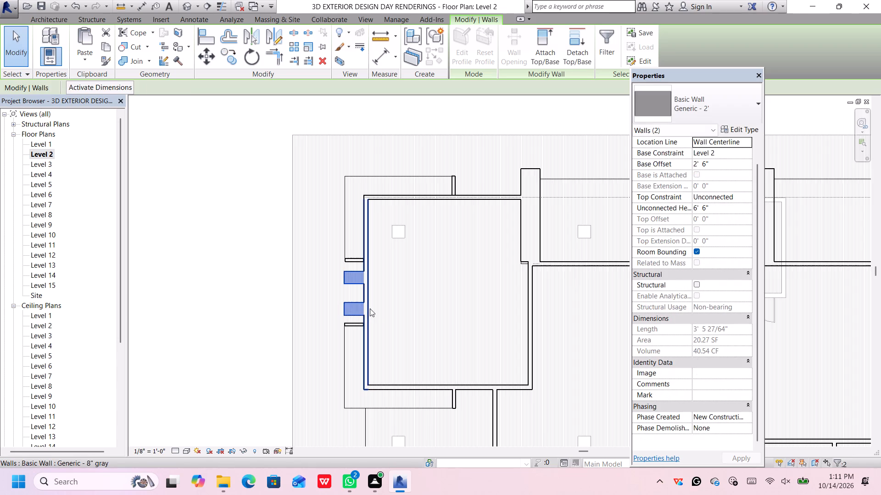
scroll(370, 319, "down", 10)
middle_click_drag(410, 379, 408, 315)
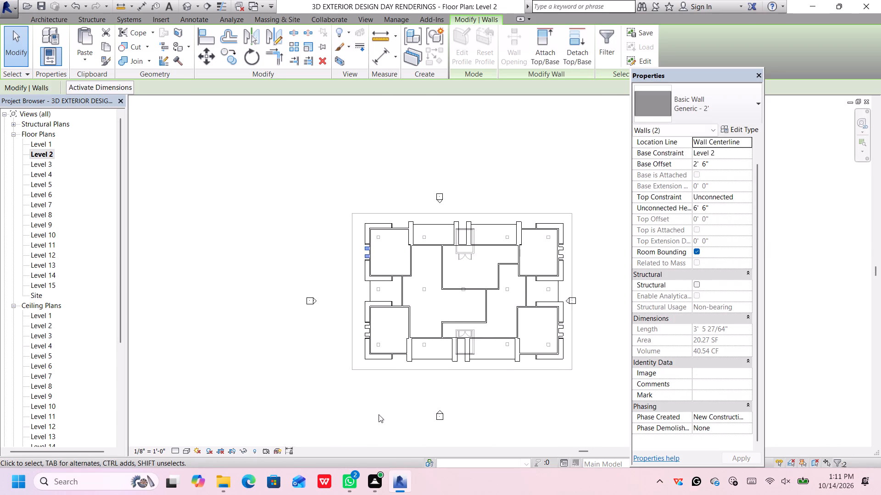
left_click(391, 415)
Nudge both Generic - 2' wall blocks on the southwest room's west side slightly north between their stub walls.
scroll(390, 393, "up", 1)
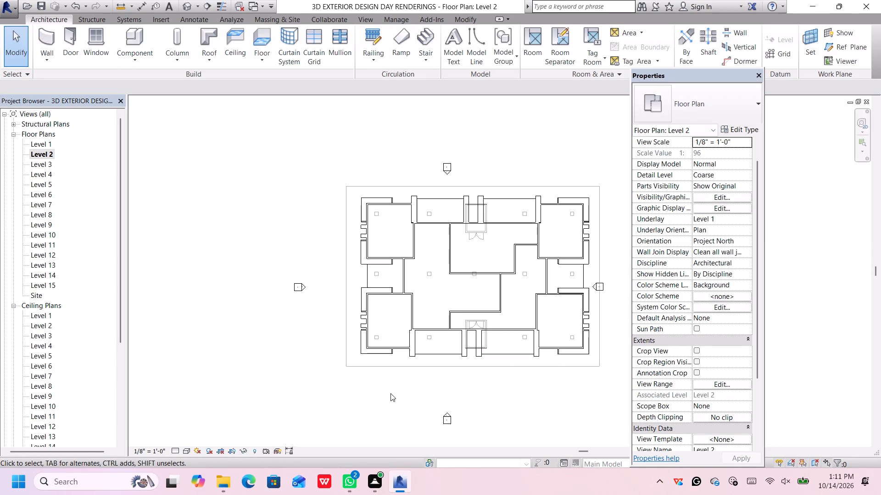
middle_click_drag(394, 381, 392, 391)
scroll(374, 355, "up", 5)
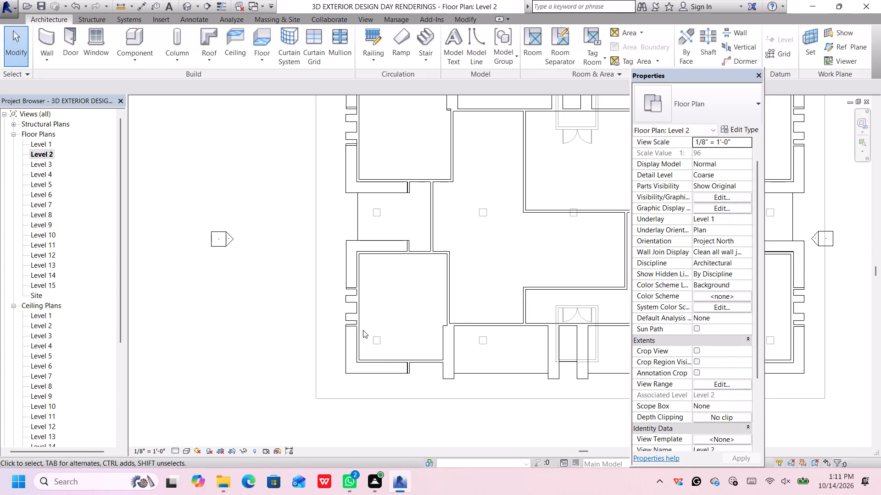
scroll(359, 324, "up", 5)
scroll(357, 322, "down", 1)
scroll(354, 318, "up", 5)
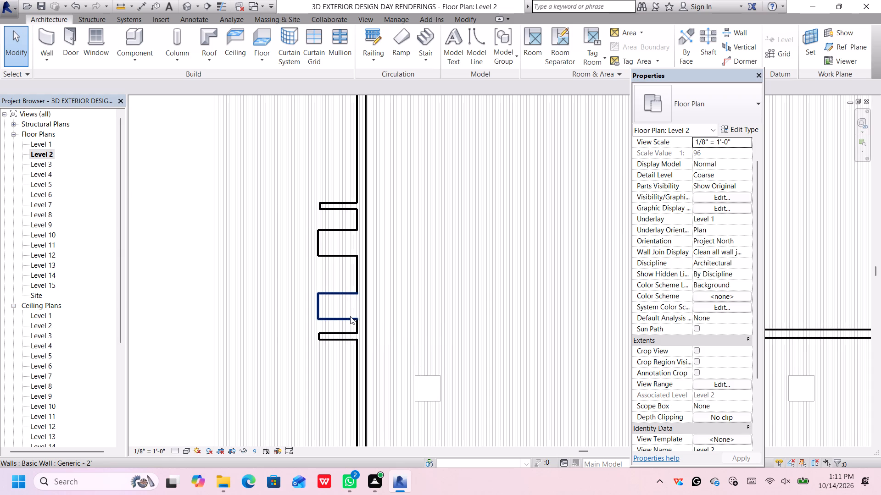
left_click(350, 315)
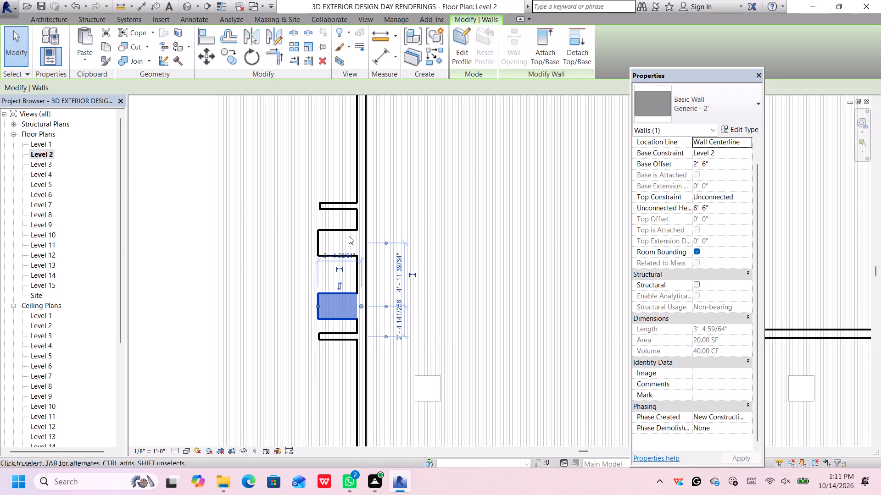
left_click(352, 229)
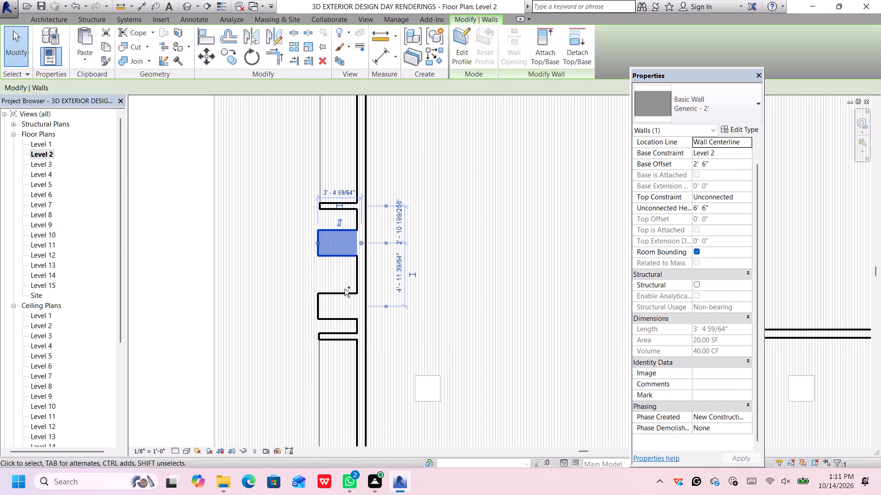
left_click(343, 315, "ctrl")
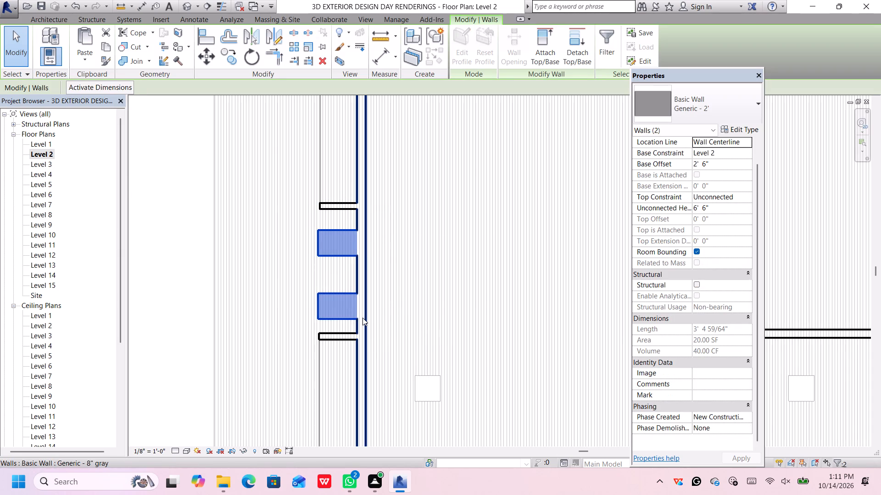
key("Up")
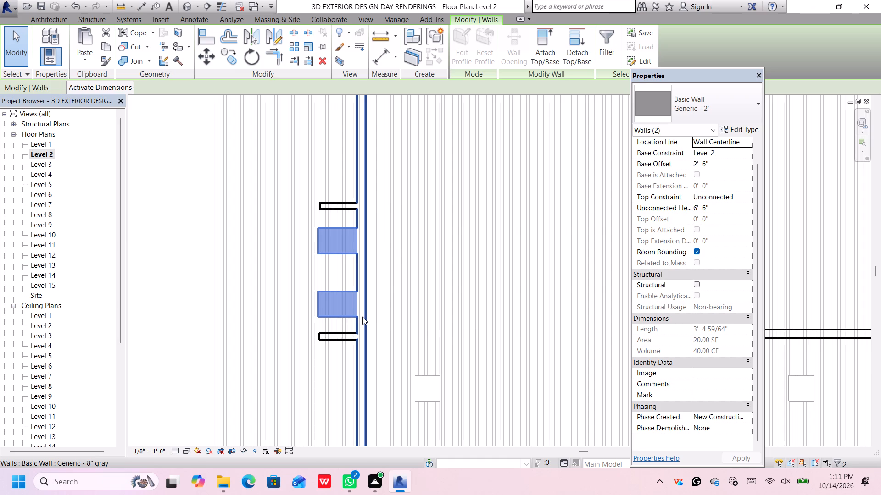
scroll(362, 317, "down", 9)
left_click(254, 368)
scroll(434, 385, "down", 3)
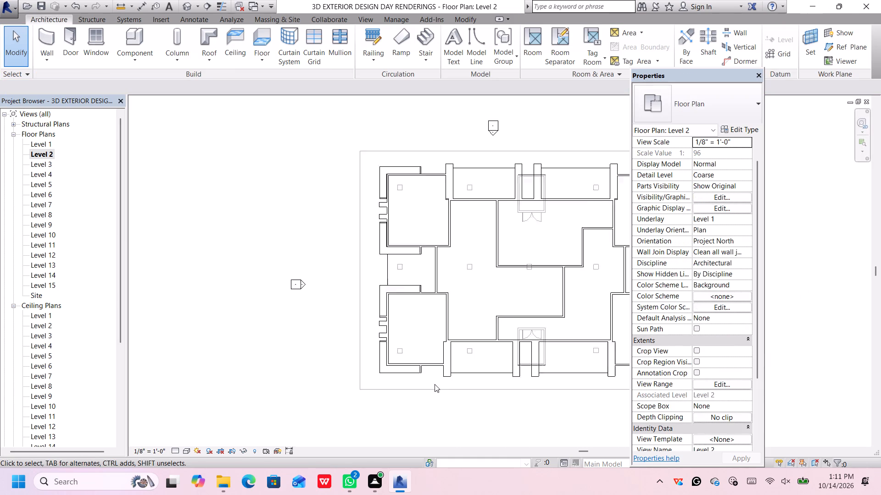
scroll(435, 384, "down", 3)
middle_click_drag(457, 401, 388, 352)
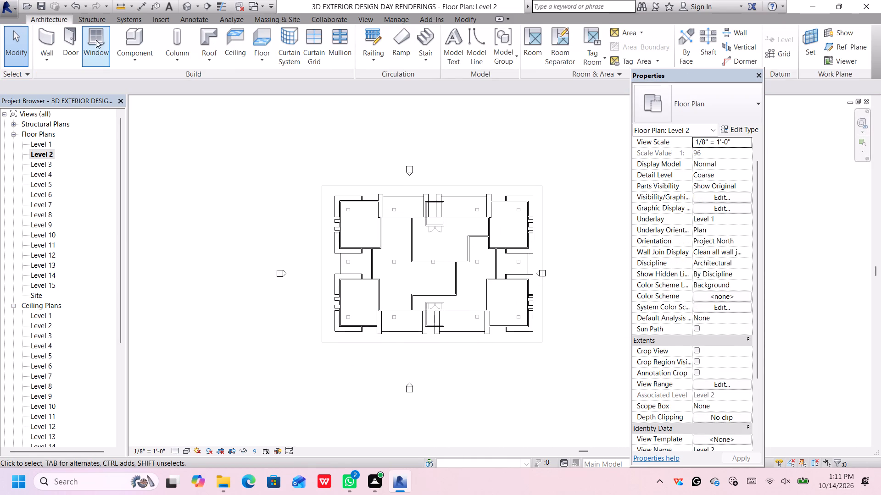
Save the project and open the default 3D view.
left_click(186, 6)
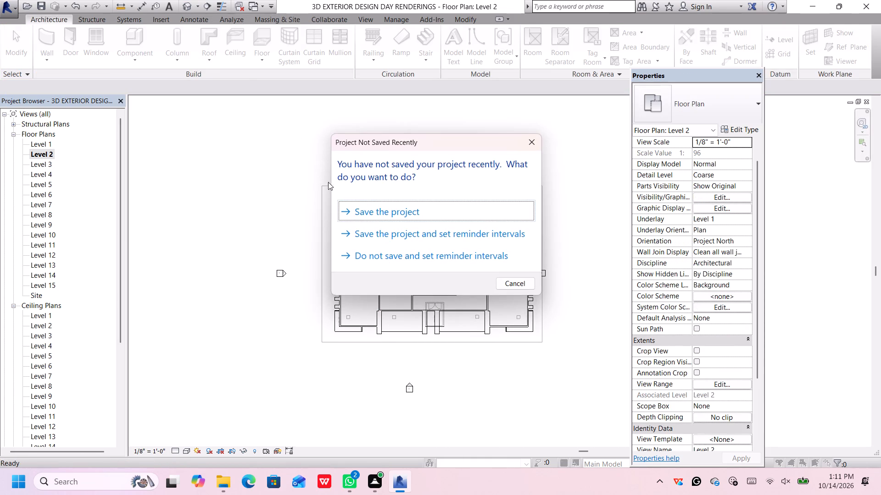
left_click(359, 209)
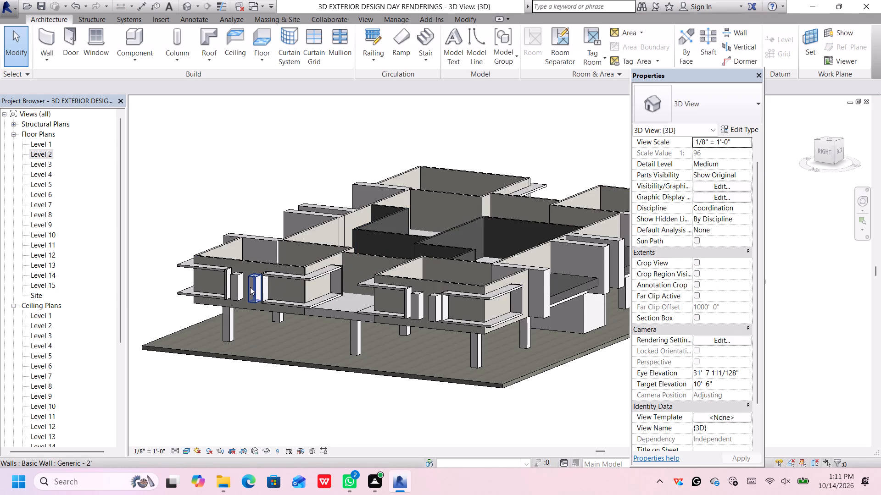
Examine the wall blocks between the stub walls on the east side of the corner rooms in 3D.
scroll(250, 287, "down", 1)
scroll(251, 287, "up", 4)
scroll(253, 285, "down", 2)
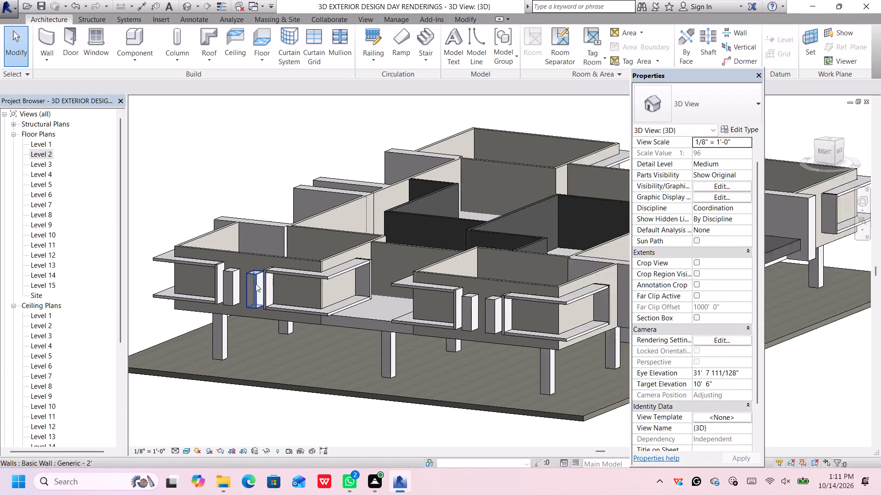
scroll(256, 284, "down", 1)
scroll(256, 283, "up", 2)
scroll(543, 357, "down", 1)
middle_click_drag(538, 354, 485, 323)
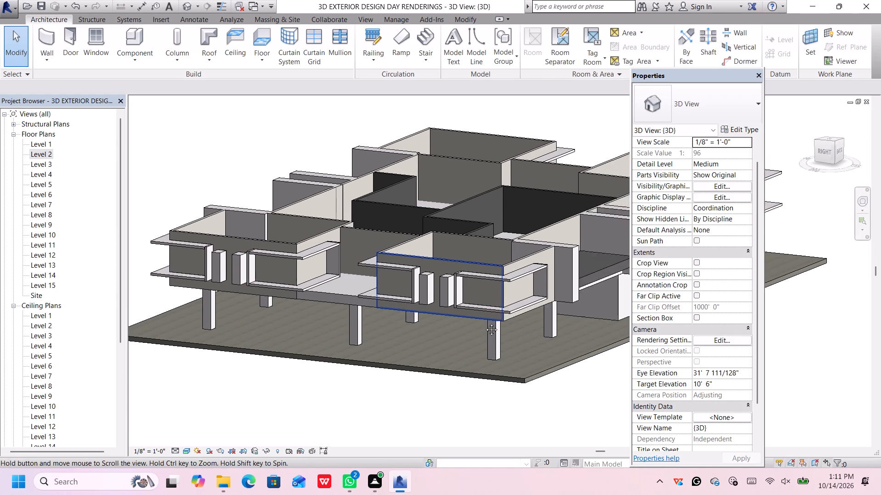
middle_click_drag(485, 323, 482, 321)
scroll(481, 322, "up", 3)
Set the base offset of the northern Generic - 2' wall block on the northeast room's east side to 0'.
left_click(420, 260)
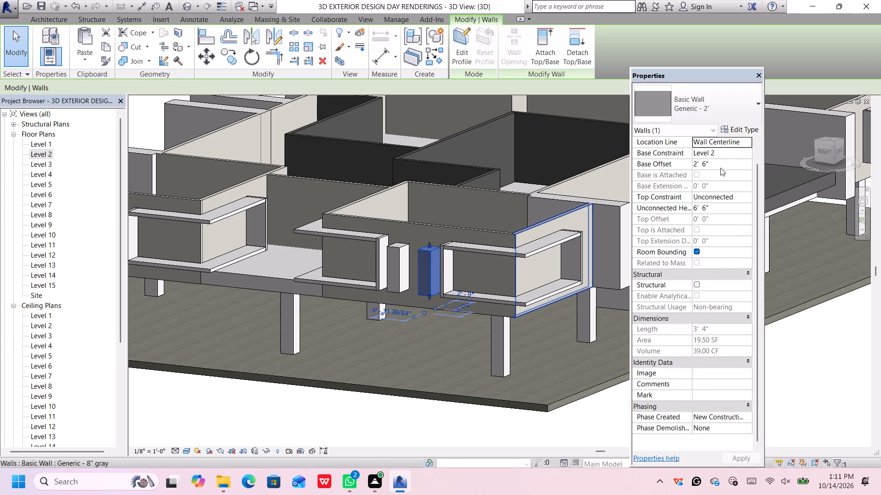
left_click(720, 168)
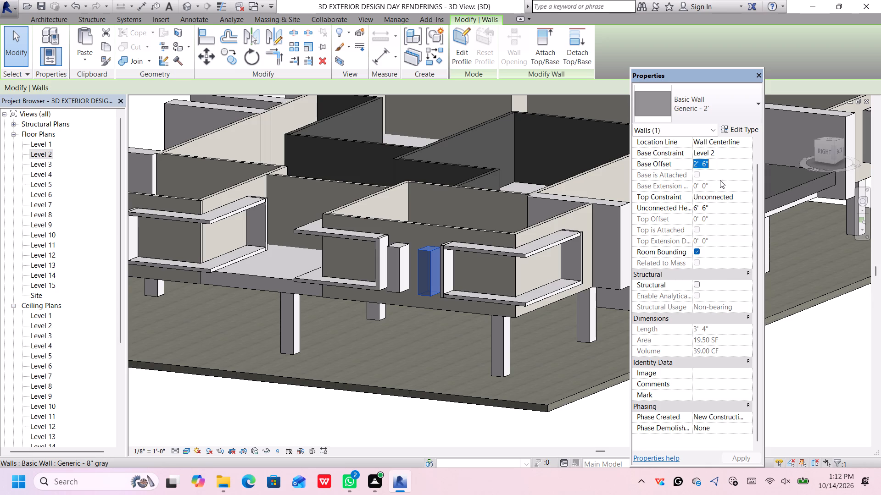
key("BackSpace")
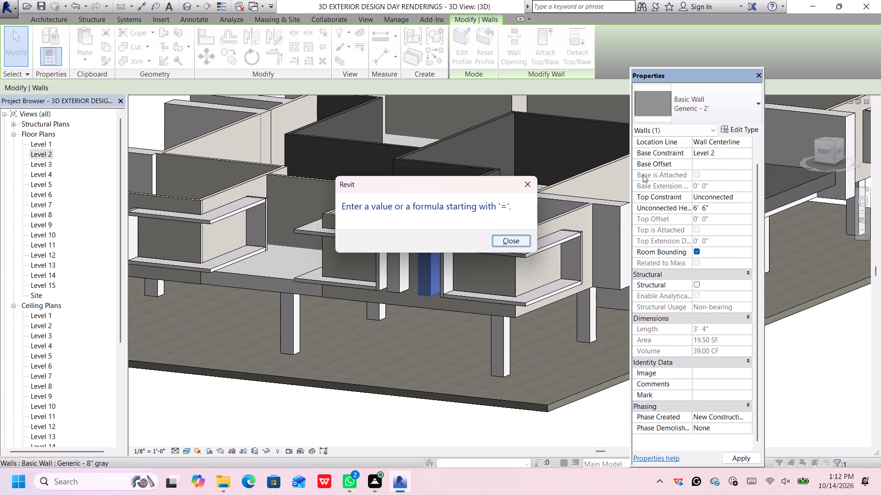
left_click(523, 240)
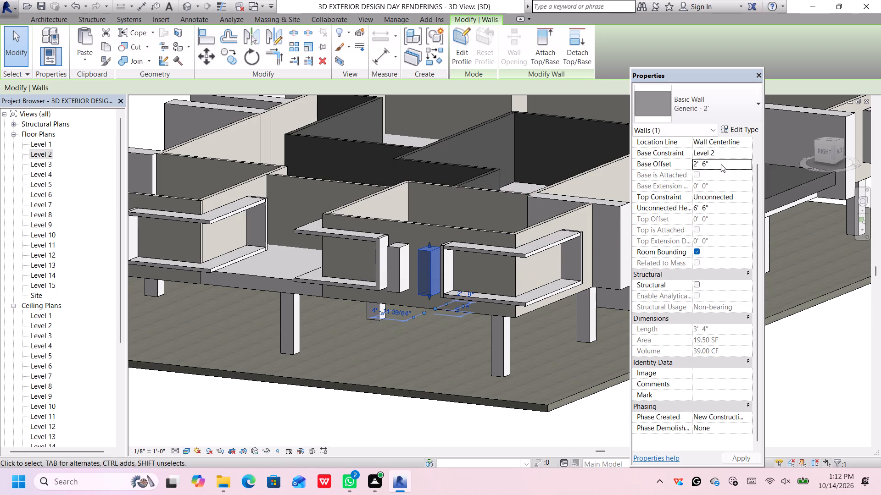
left_click(719, 165)
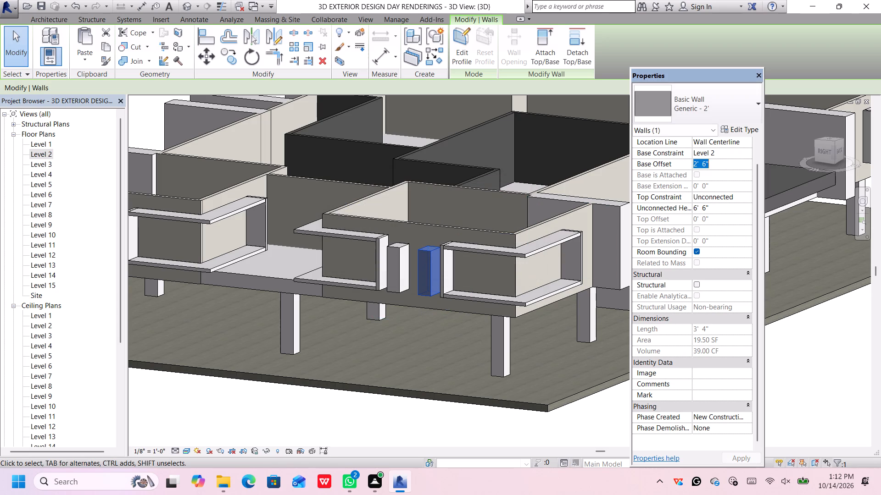
left_click(714, 203)
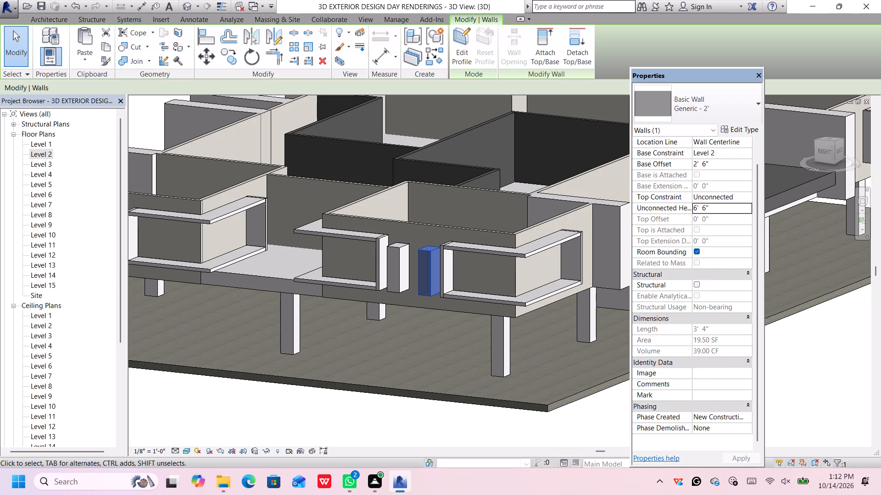
left_click(719, 163)
key("BackSpace")
key("Insert")
key("apostrophe")
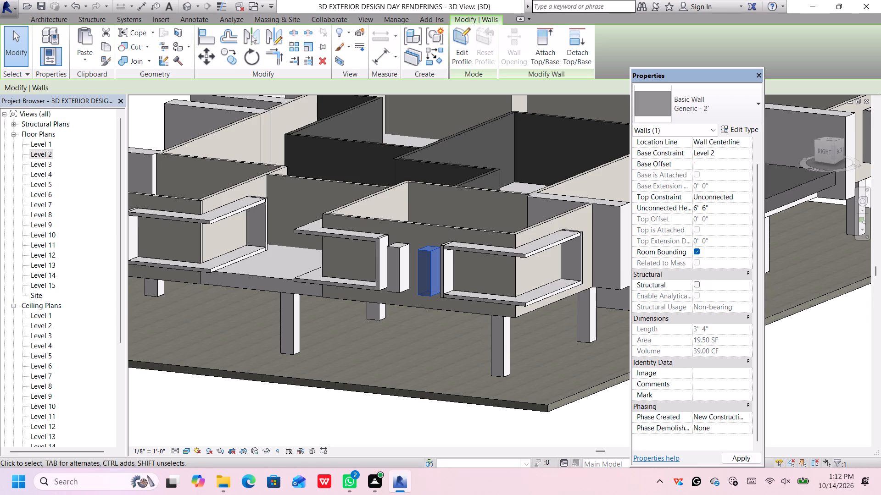
key("Return")
left_click(507, 239)
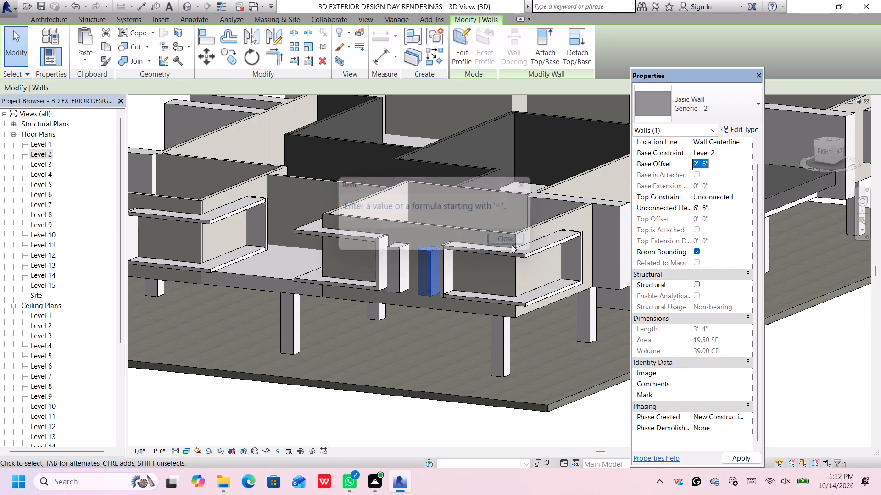
left_click(717, 161)
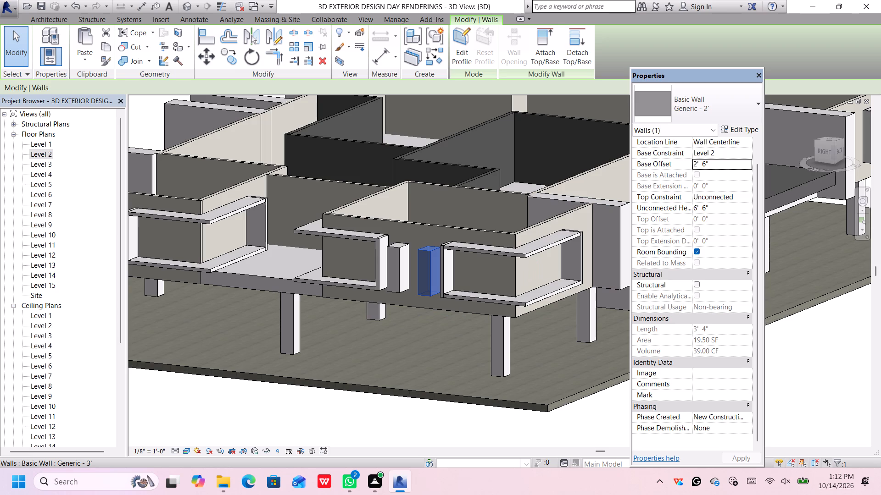
key("BackSpace")
type("0'")
key("Return")
Set the same northern wall block's unconnected height to 12'.
left_click(721, 204)
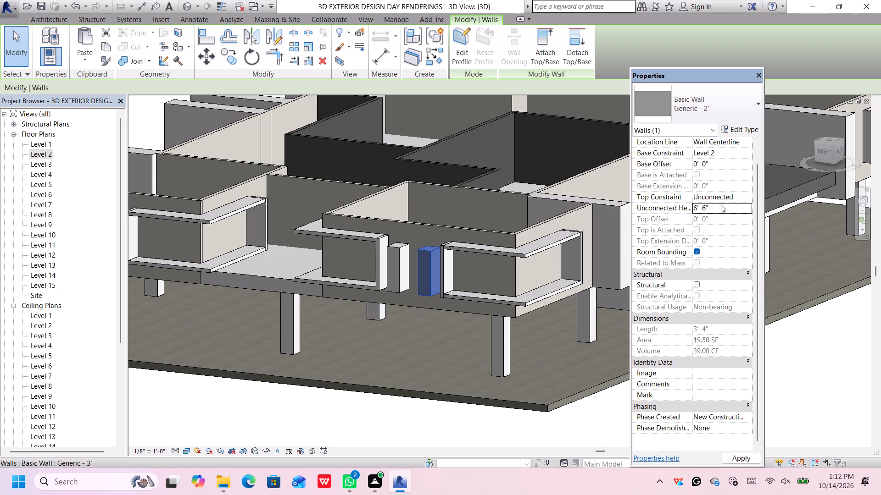
key("BackSpace")
type("12'")
key("Return")
key("Return")
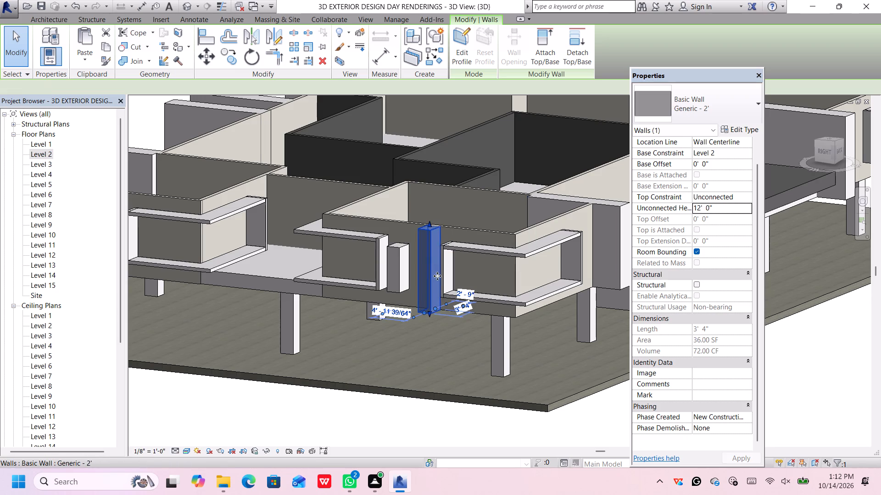
Give the neighbouring southern Generic - 2' wall block on the northeast room's east side a base offset of 0 and an unconnected height of 12'.
middle_click_drag(442, 274, 457, 254)
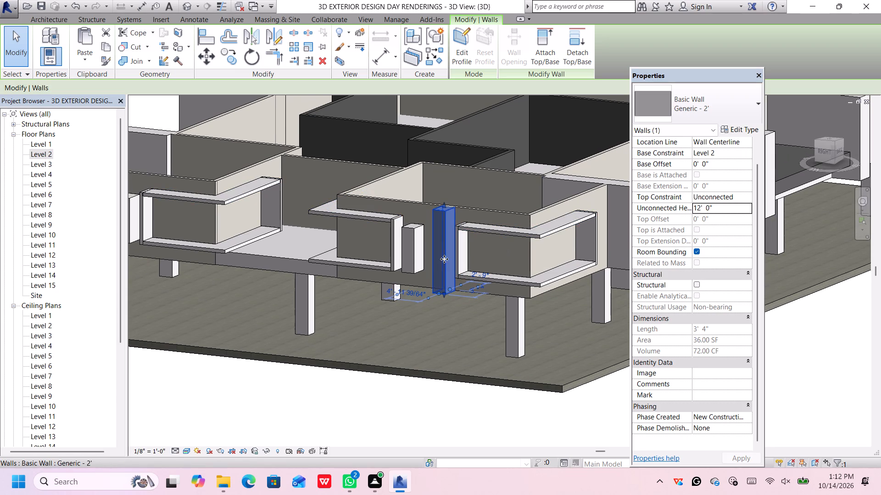
left_click(412, 248)
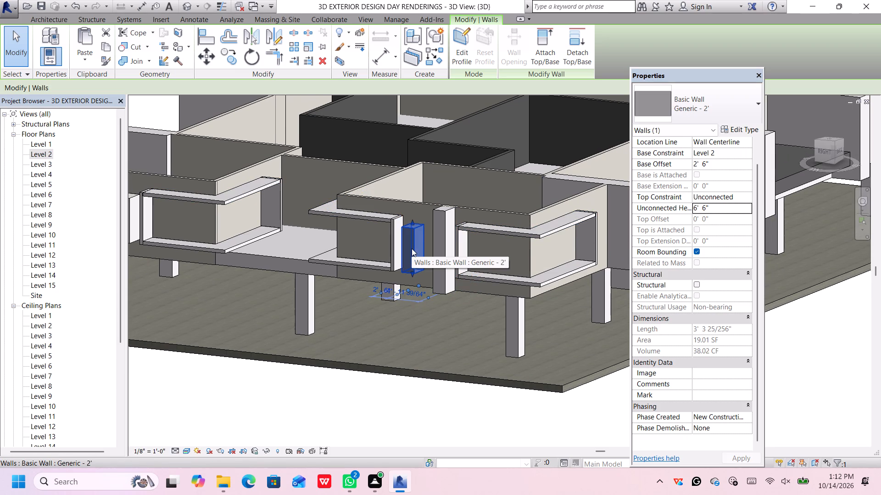
left_click(719, 164)
key("BackSpace")
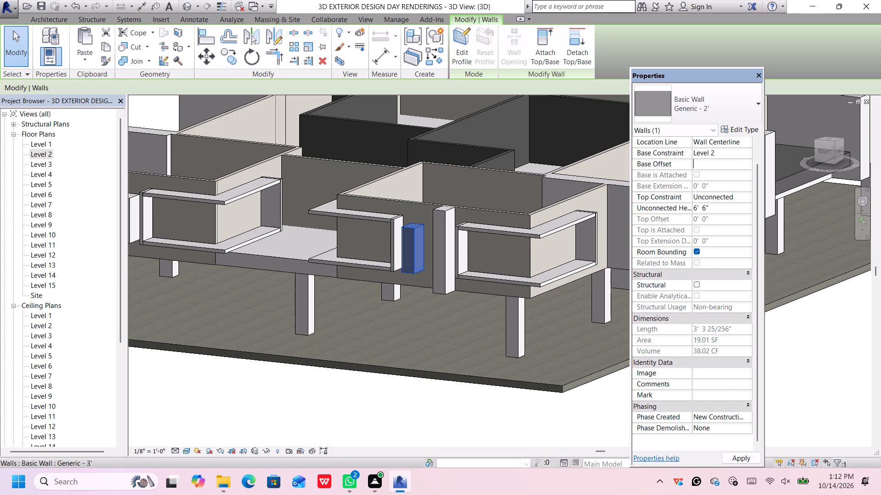
key("0")
left_click(732, 207)
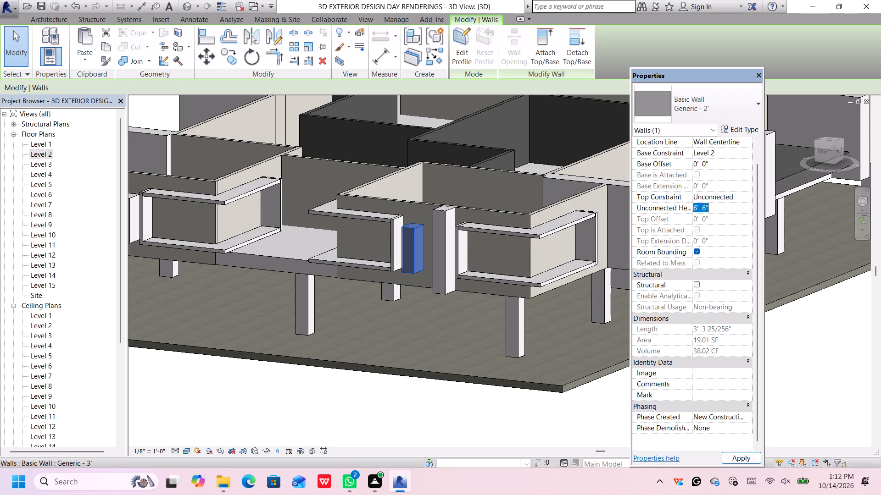
key("BackSpace")
type("12'")
key("Return")
key("Return")
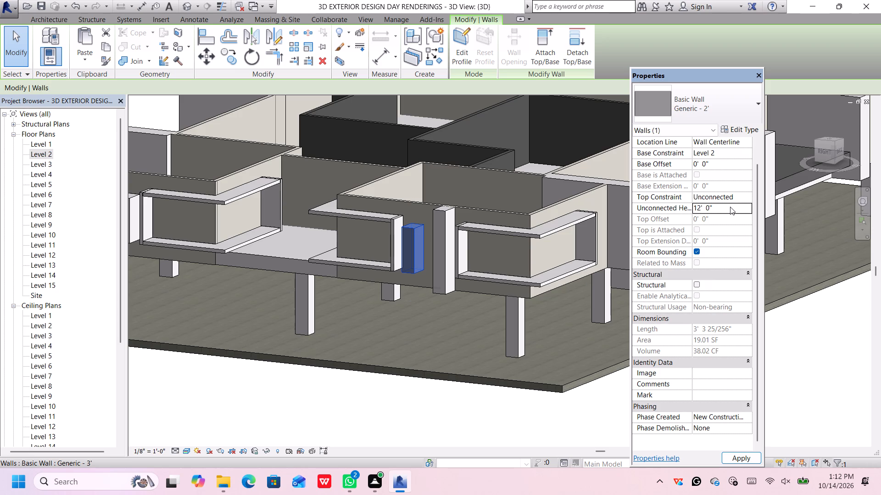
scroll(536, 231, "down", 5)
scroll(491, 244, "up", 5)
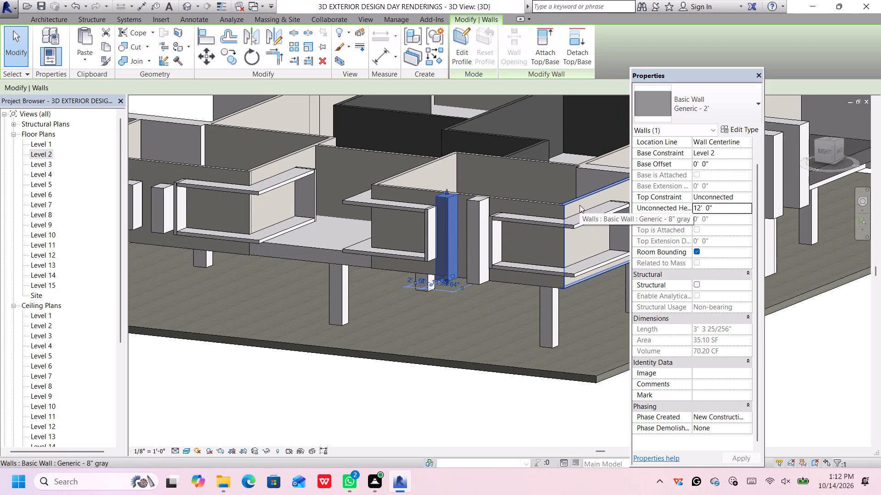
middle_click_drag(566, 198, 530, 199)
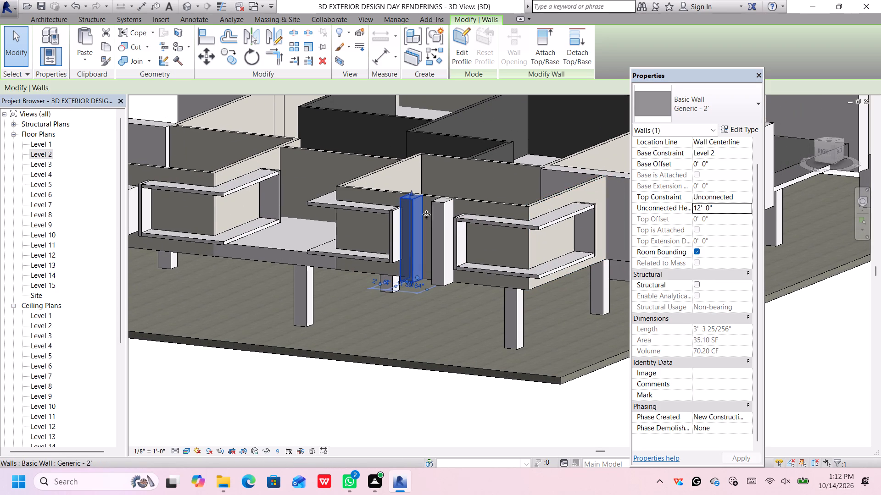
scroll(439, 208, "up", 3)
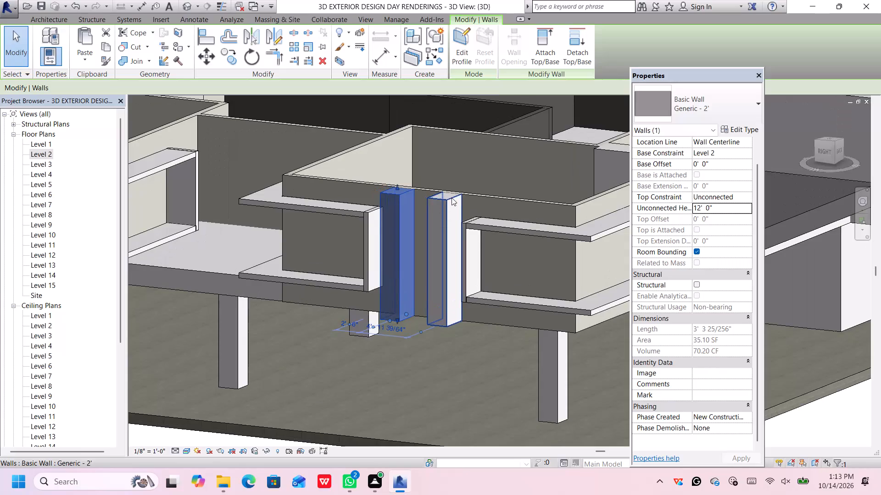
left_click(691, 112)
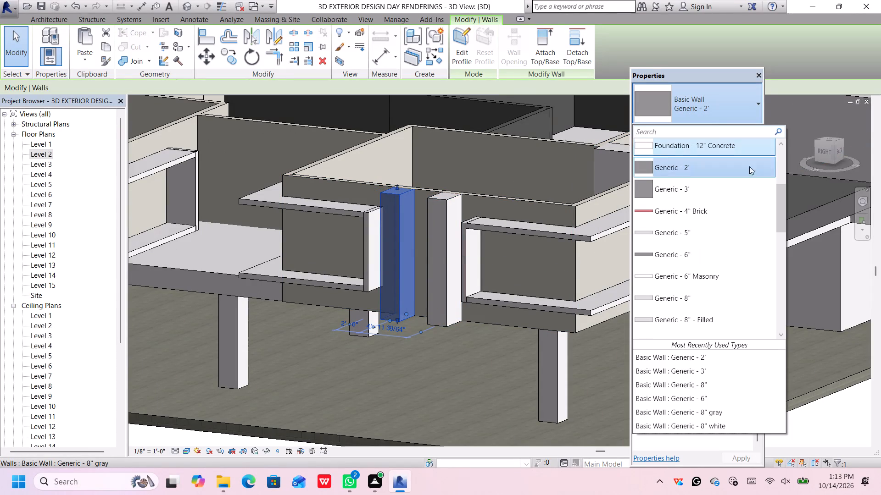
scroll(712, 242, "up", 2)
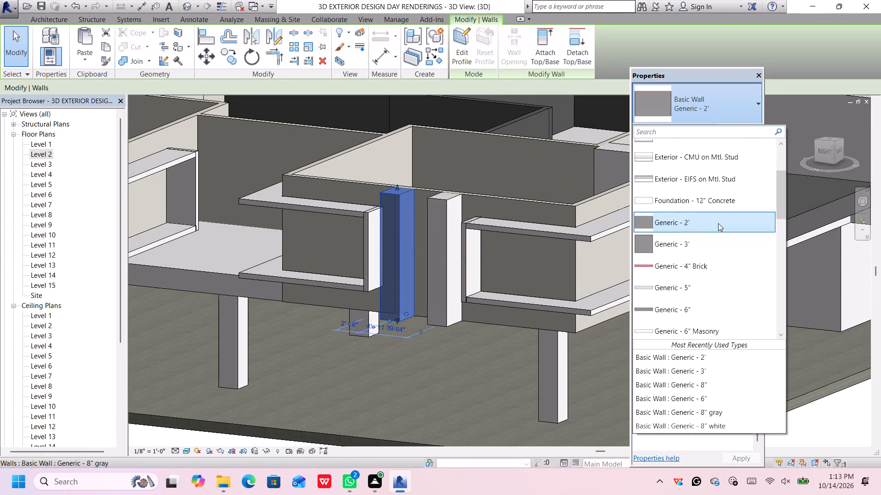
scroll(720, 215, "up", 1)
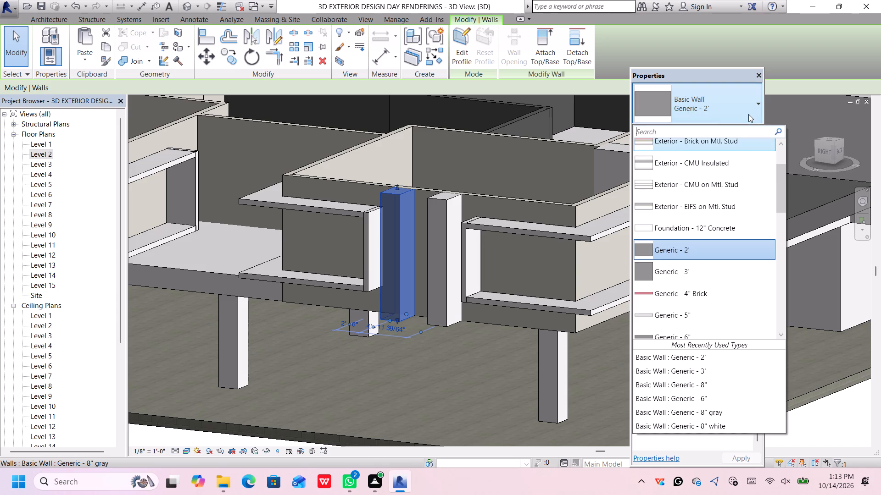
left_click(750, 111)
Set the structure layer thickness of the Generic - 2' wall type to 1' in its assembly.
left_click(747, 130)
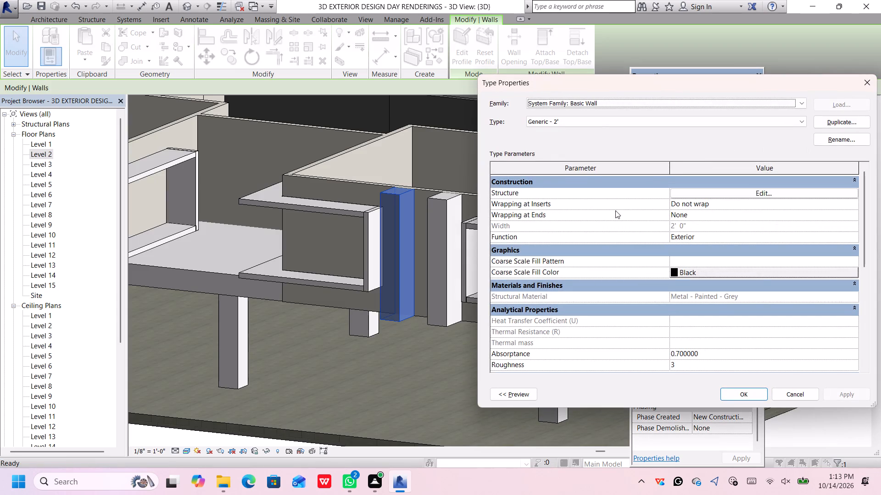
left_click(703, 228)
left_click(735, 192)
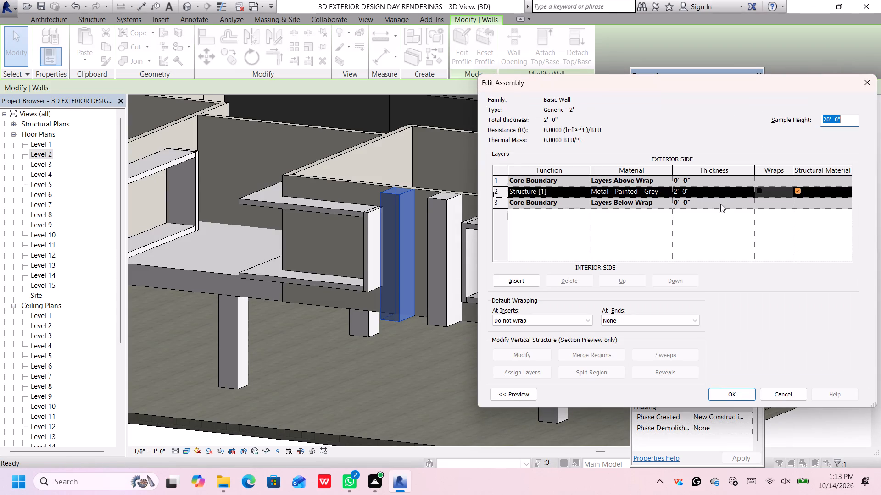
left_click(705, 192)
key("BackSpace")
key("End")
key("apostrophe")
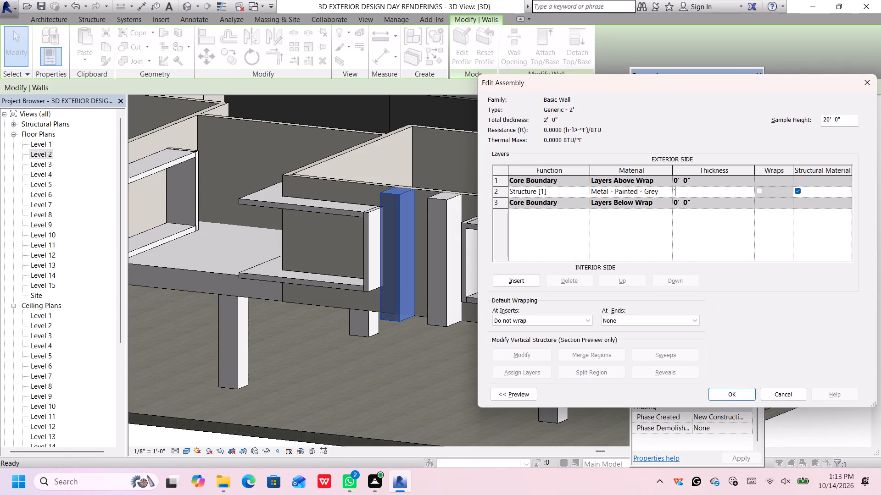
key("Return")
left_click(518, 238)
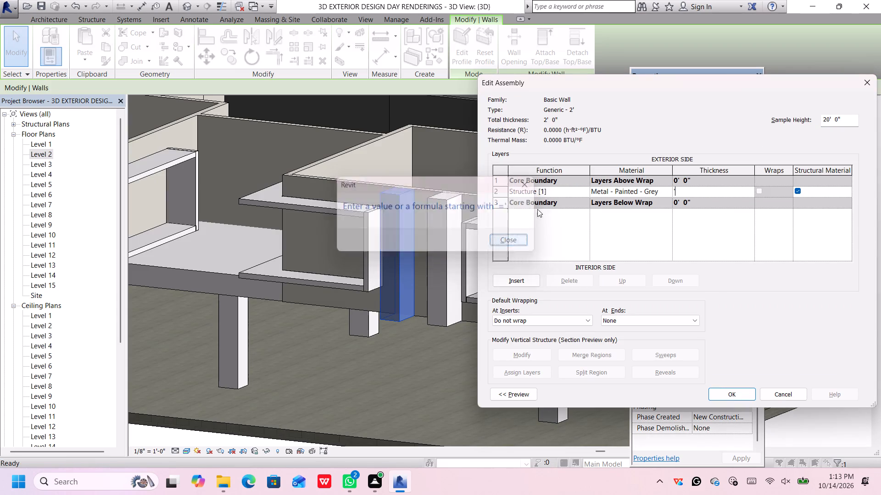
key("BackSpace")
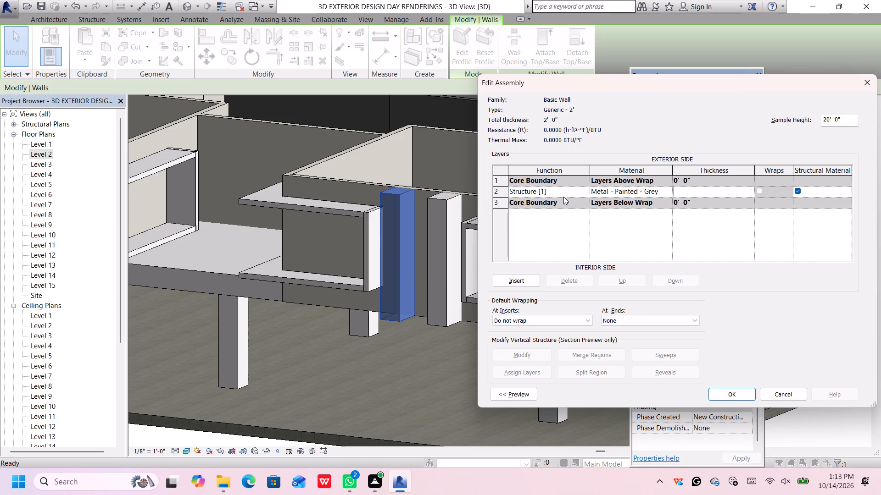
type("1'")
key("Return")
left_click(731, 395)
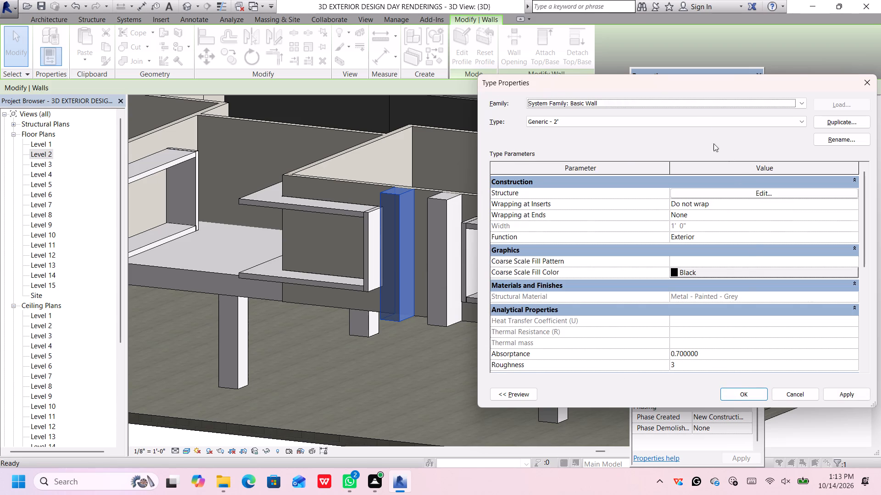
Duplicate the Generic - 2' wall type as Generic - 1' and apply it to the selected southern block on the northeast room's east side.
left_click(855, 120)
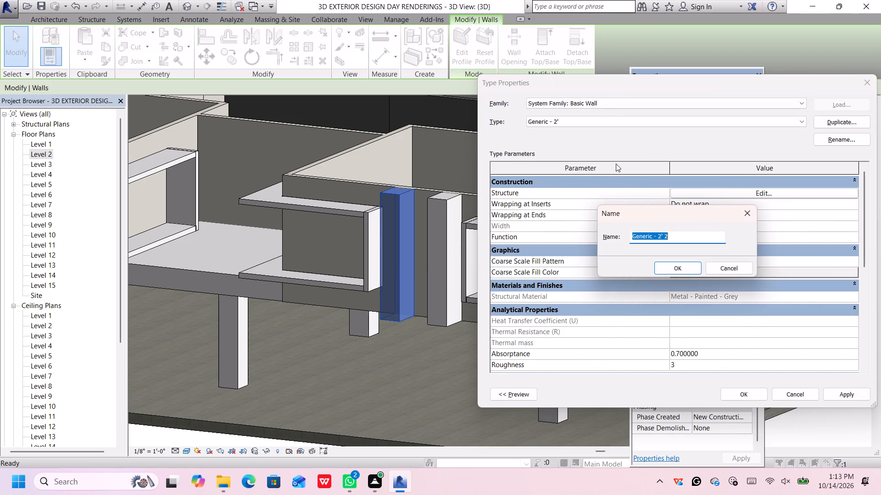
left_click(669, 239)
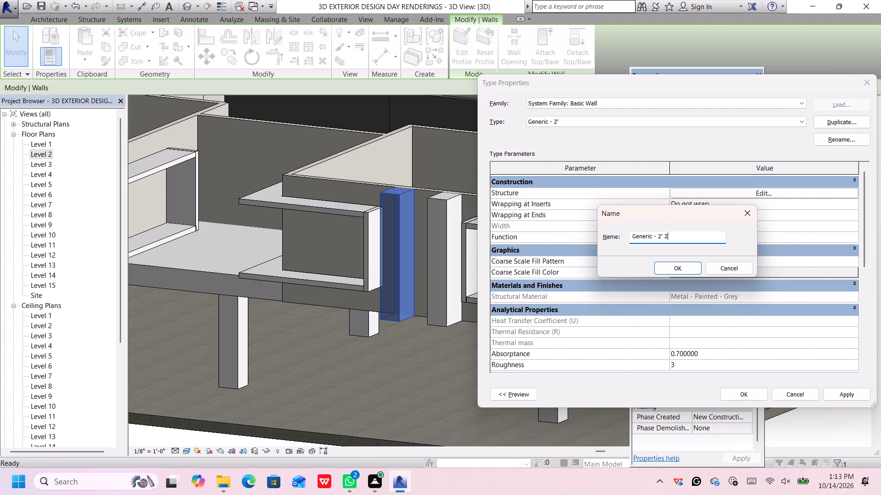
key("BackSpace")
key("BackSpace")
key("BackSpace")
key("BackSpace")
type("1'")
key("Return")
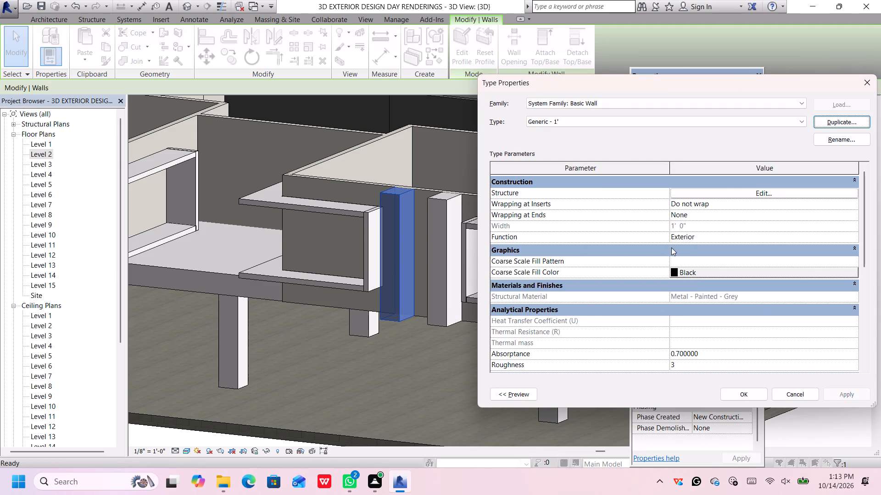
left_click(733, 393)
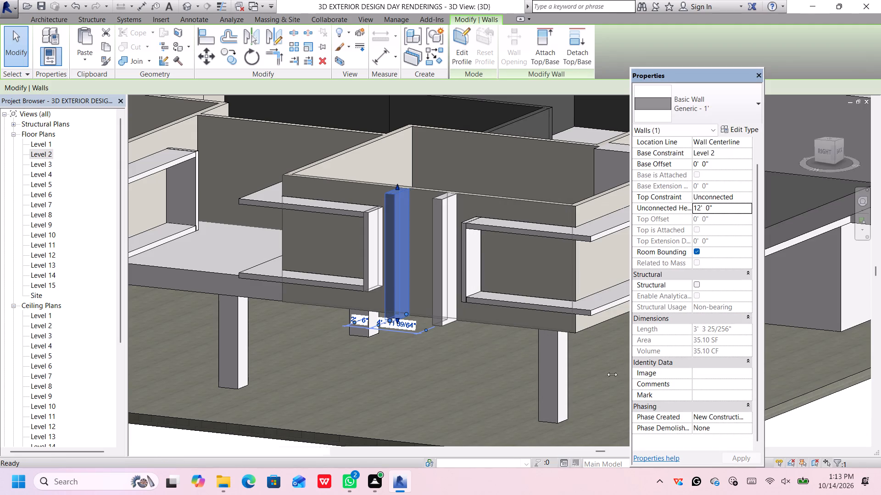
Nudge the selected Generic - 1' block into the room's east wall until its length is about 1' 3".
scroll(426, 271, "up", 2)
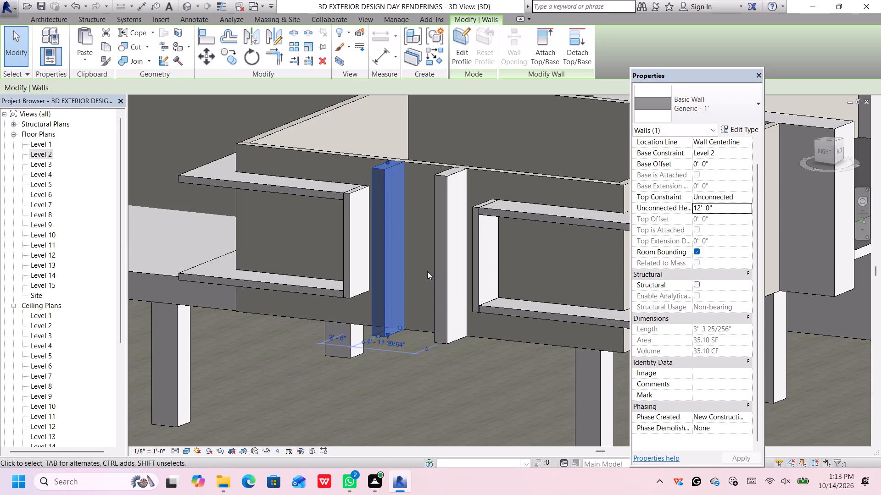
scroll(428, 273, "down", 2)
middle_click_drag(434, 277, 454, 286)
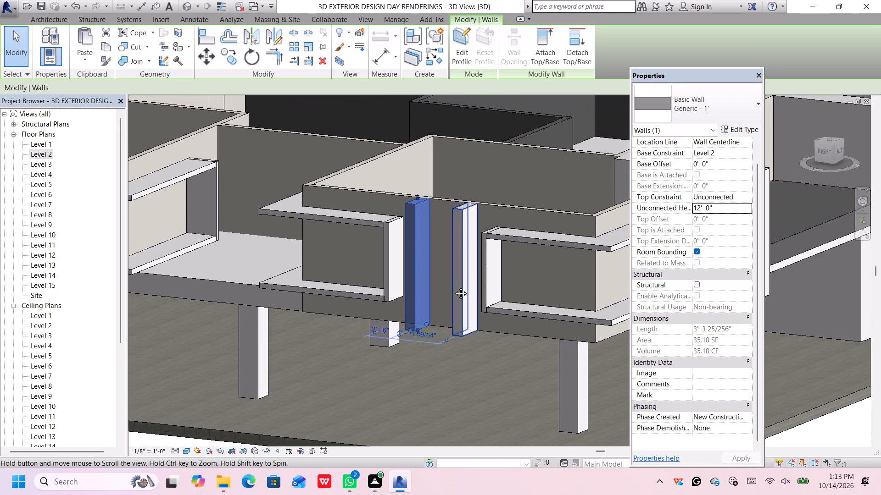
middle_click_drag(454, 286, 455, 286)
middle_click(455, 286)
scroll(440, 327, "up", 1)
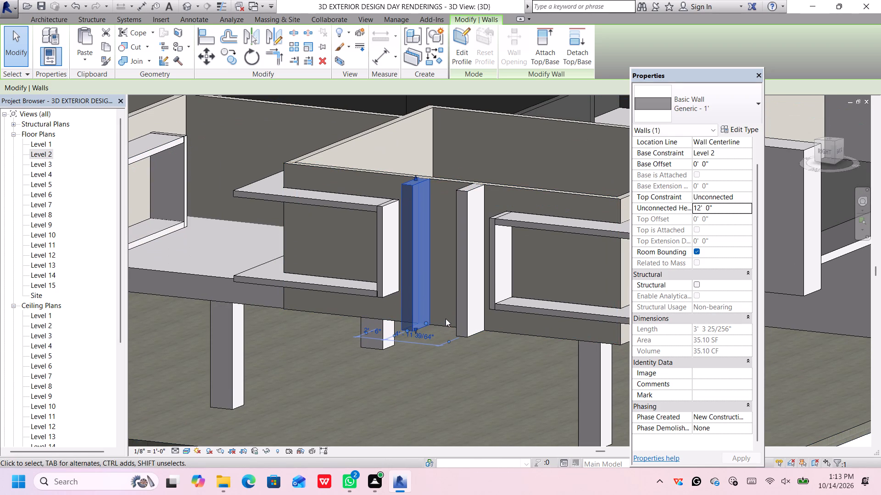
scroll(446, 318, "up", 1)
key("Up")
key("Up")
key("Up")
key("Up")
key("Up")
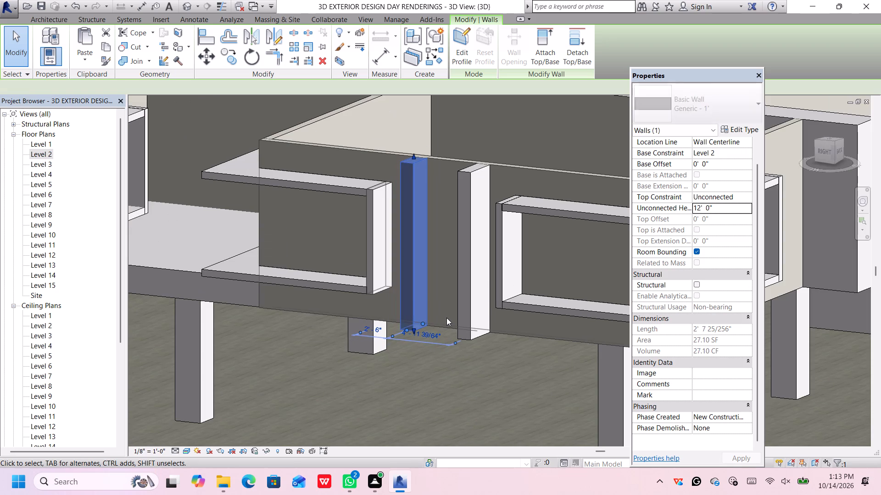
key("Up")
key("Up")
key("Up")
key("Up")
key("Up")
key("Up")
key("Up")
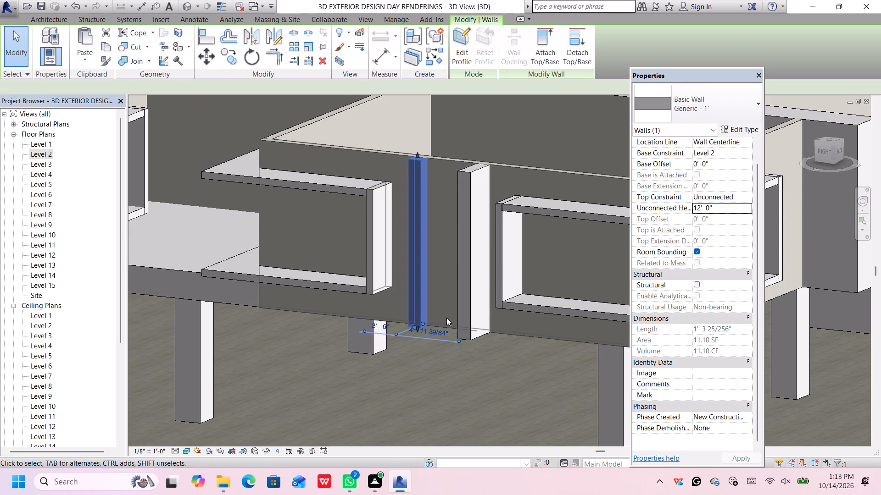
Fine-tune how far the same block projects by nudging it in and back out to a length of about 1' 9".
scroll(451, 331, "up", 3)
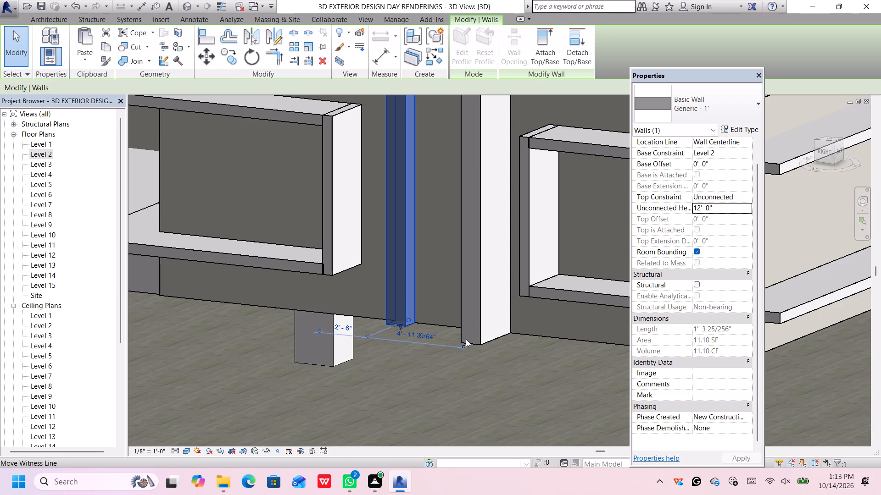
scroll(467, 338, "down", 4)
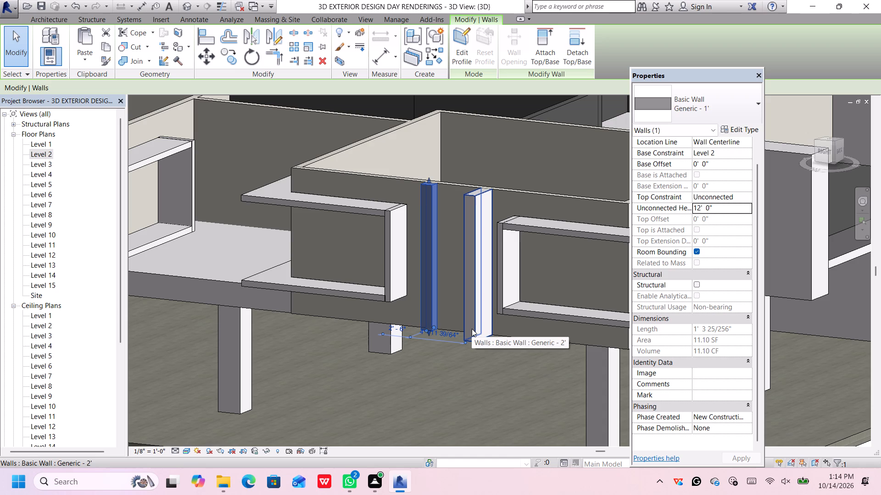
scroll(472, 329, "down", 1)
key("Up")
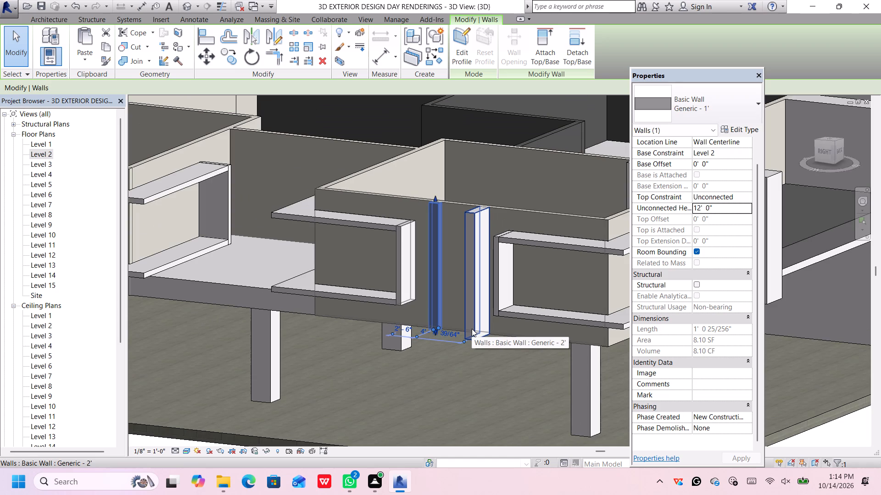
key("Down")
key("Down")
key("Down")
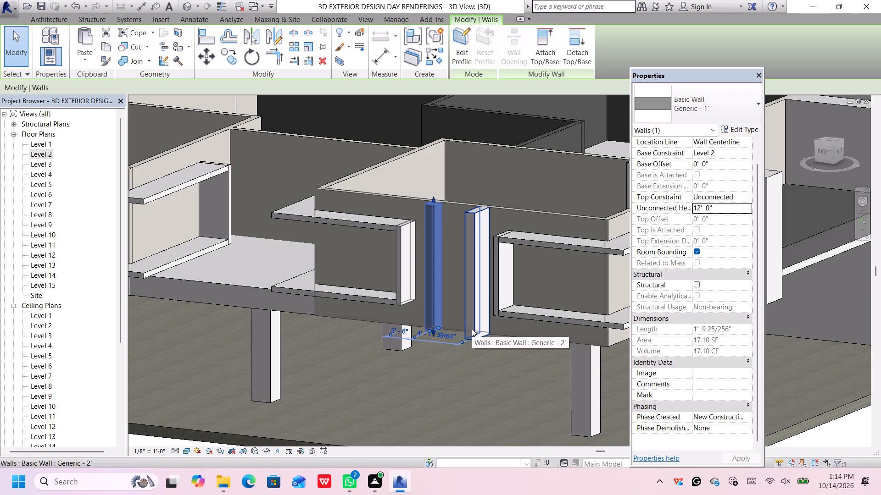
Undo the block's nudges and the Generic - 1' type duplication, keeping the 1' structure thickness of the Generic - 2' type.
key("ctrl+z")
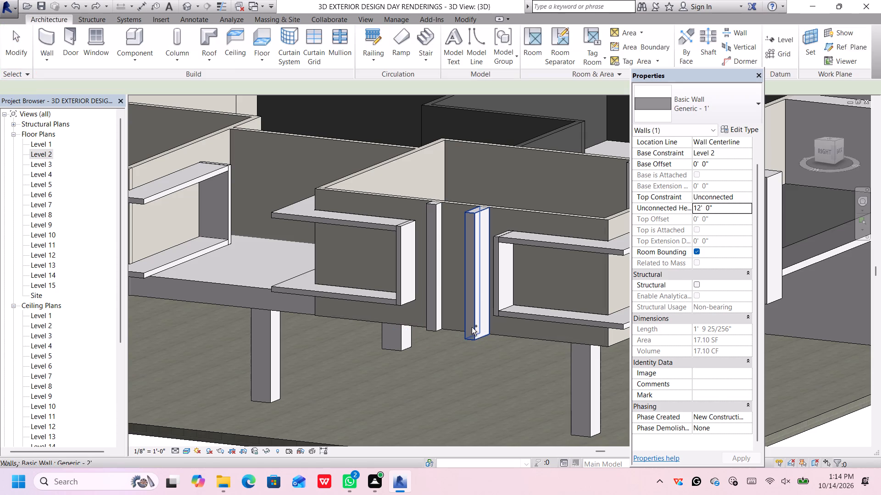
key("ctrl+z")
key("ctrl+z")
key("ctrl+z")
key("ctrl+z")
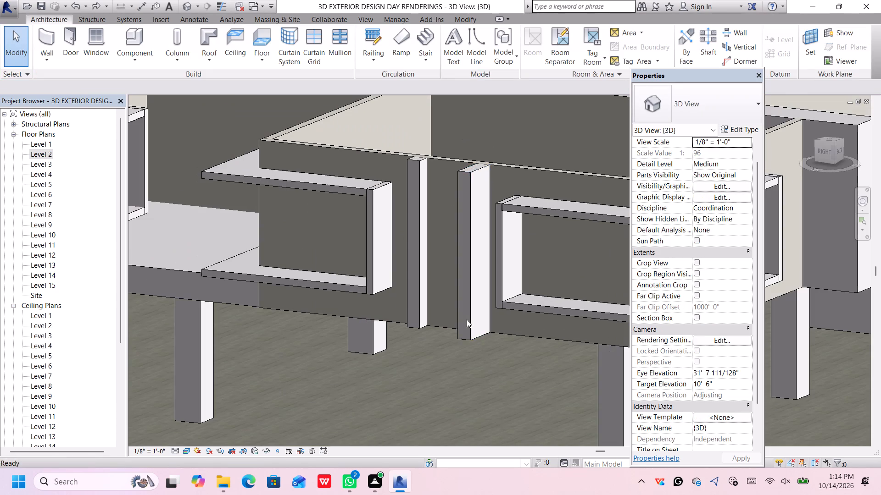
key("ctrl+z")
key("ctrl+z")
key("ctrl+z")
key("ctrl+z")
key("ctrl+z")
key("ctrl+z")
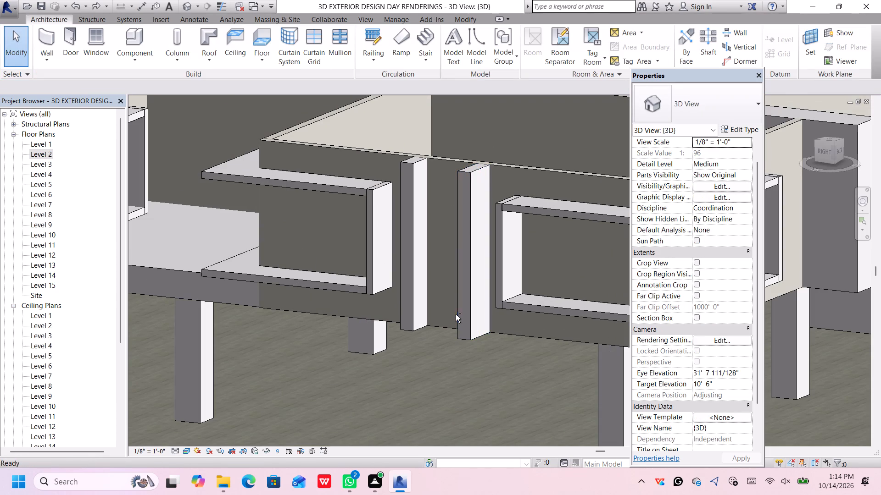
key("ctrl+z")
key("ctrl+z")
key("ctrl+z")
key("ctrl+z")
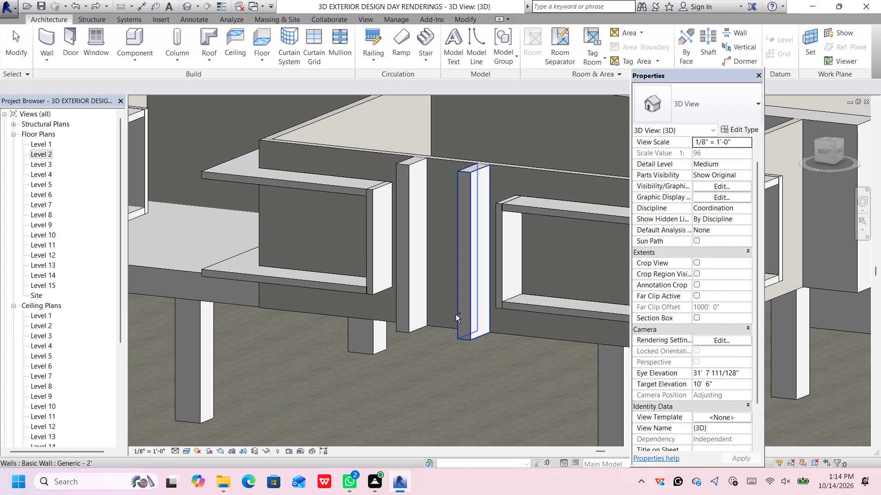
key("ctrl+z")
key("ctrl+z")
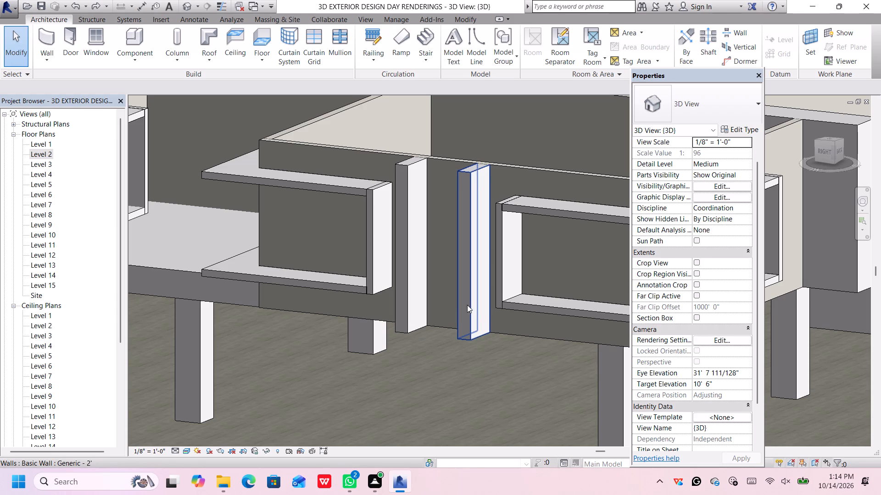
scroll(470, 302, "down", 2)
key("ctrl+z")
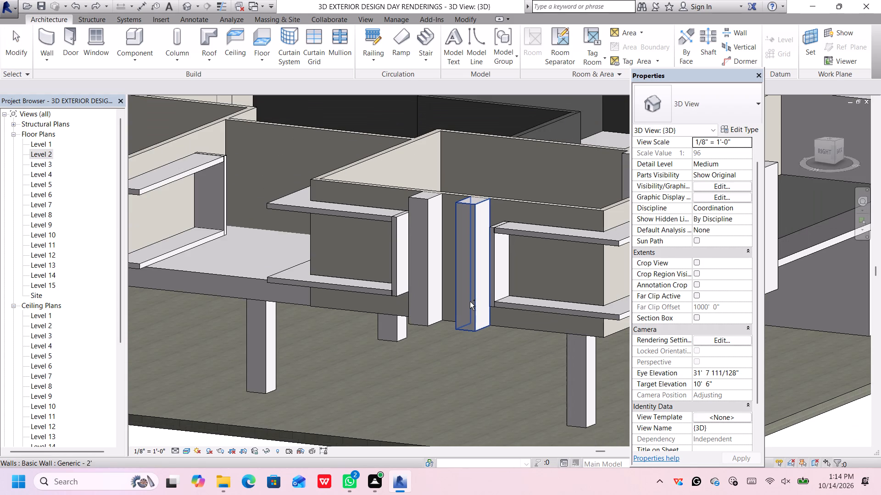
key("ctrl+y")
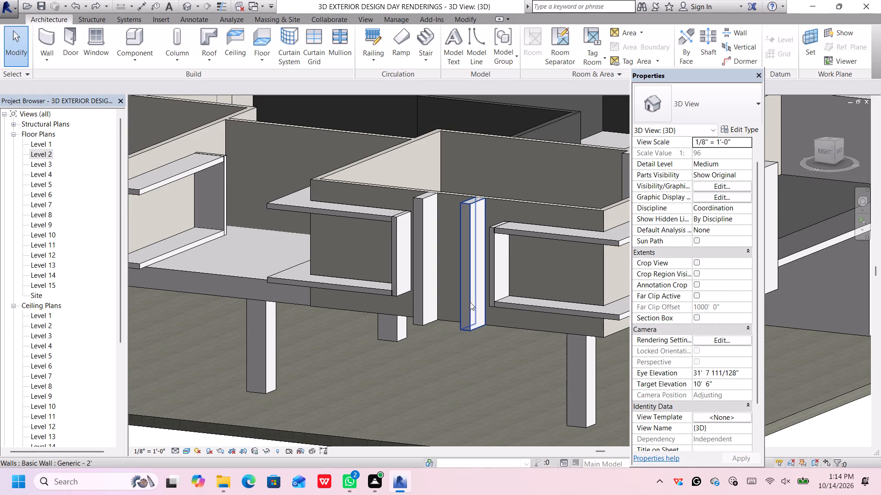
View the whole model from the top and open the Level 2 floor plan.
scroll(475, 285, "down", 8)
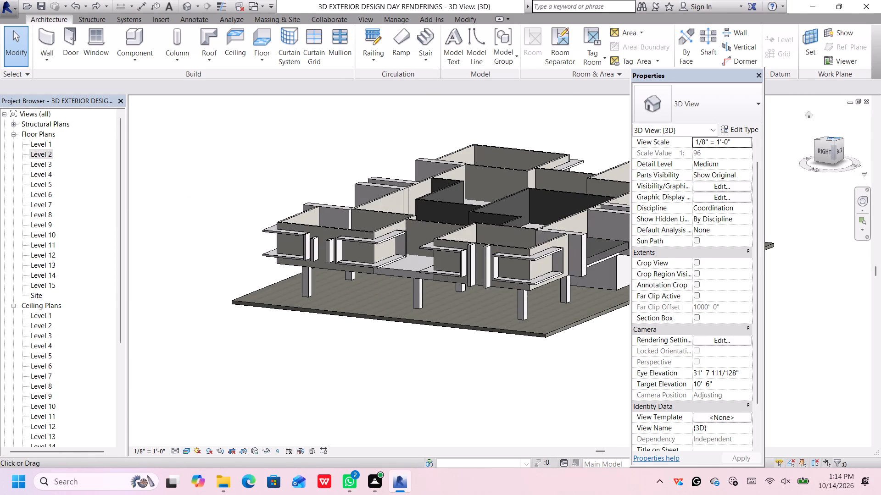
left_click(830, 139)
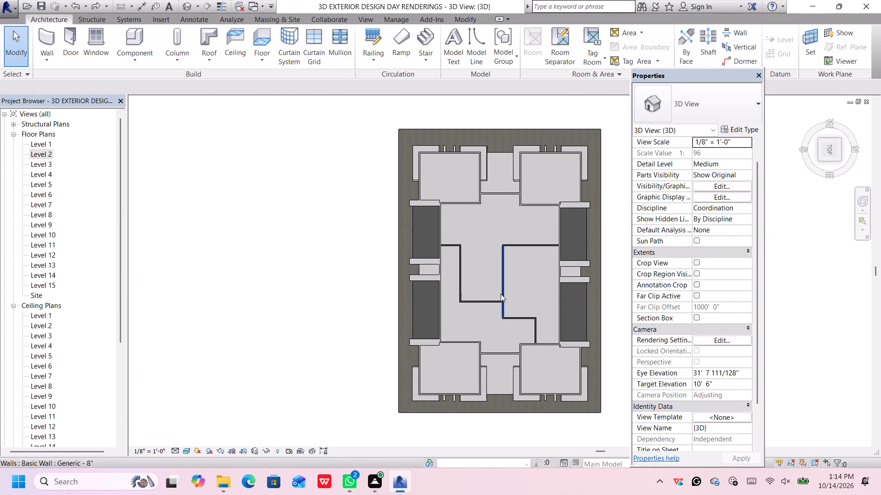
double_click(47, 152)
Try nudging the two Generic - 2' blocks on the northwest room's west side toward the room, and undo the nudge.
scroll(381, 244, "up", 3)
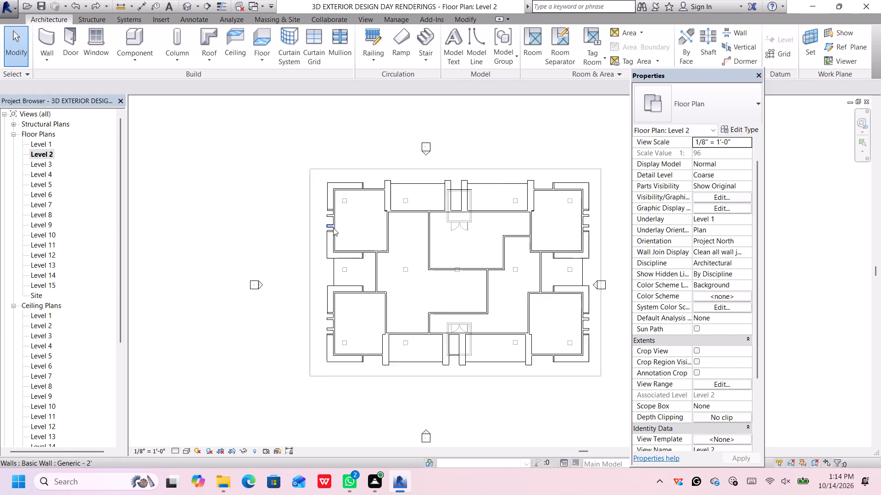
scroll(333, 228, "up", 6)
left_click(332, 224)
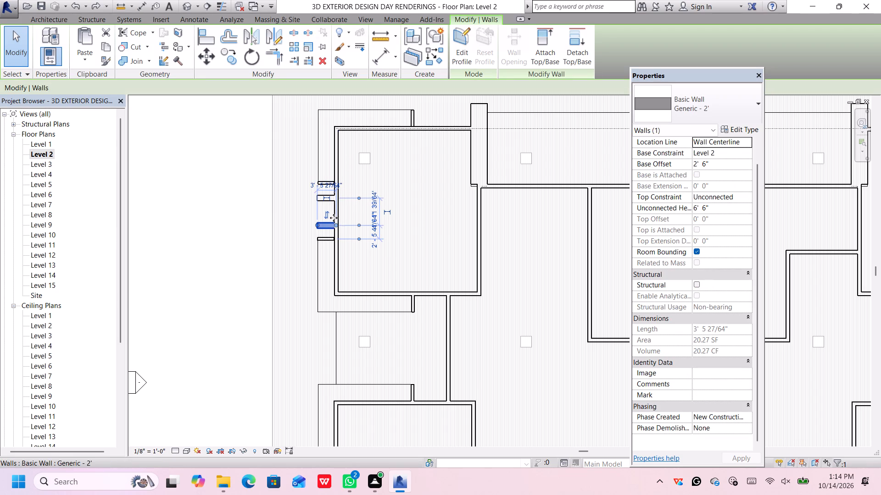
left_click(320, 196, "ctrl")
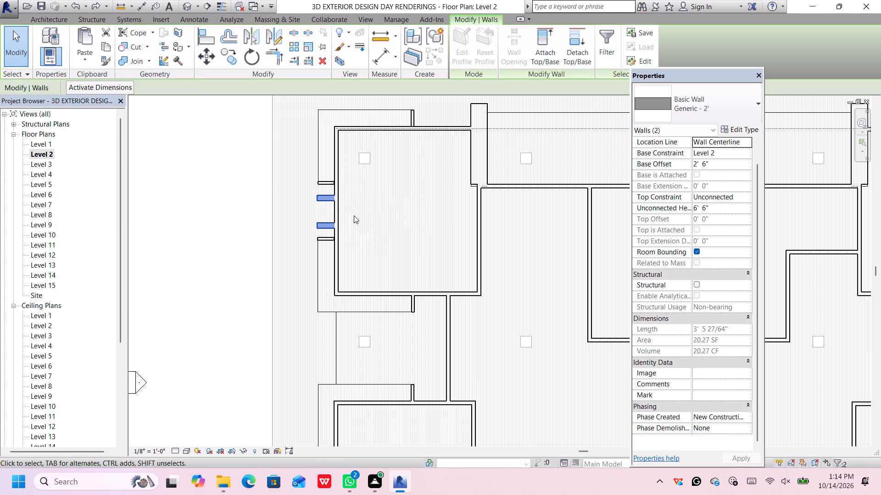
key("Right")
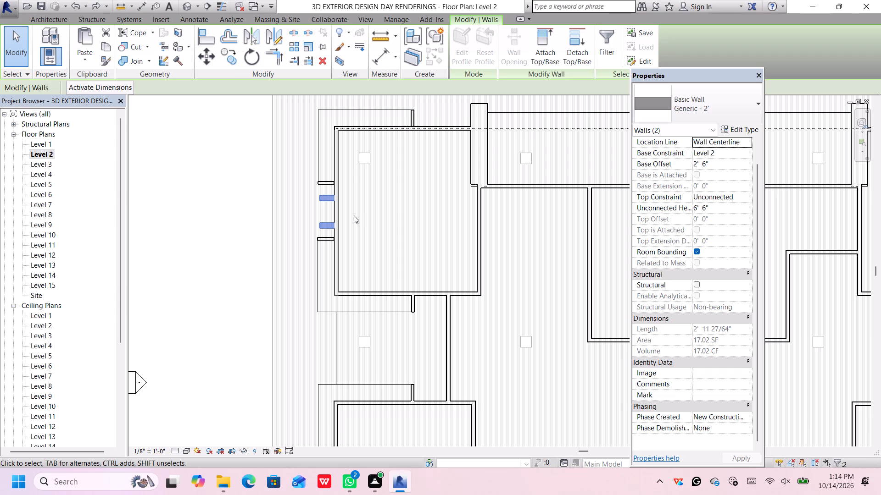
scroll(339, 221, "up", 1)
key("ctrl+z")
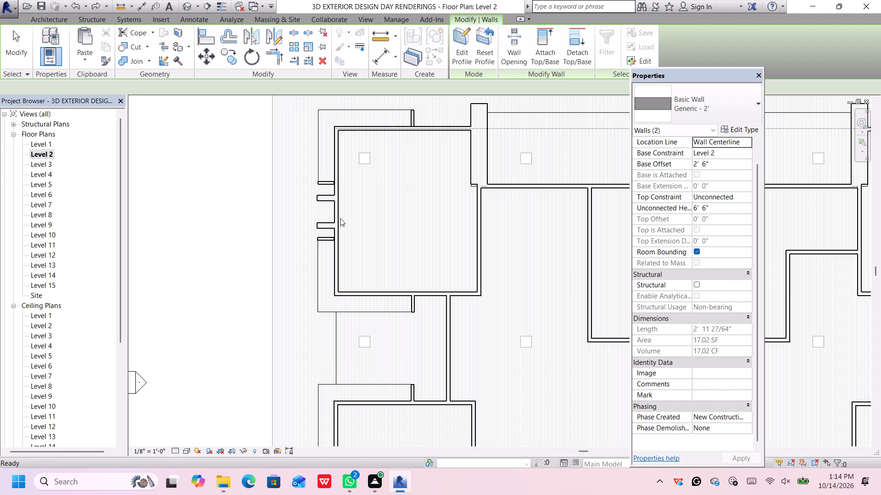
Move both Generic - 2' blocks on the northwest room's west side east into the room's wall, leaving each about 9" long.
left_click(331, 223)
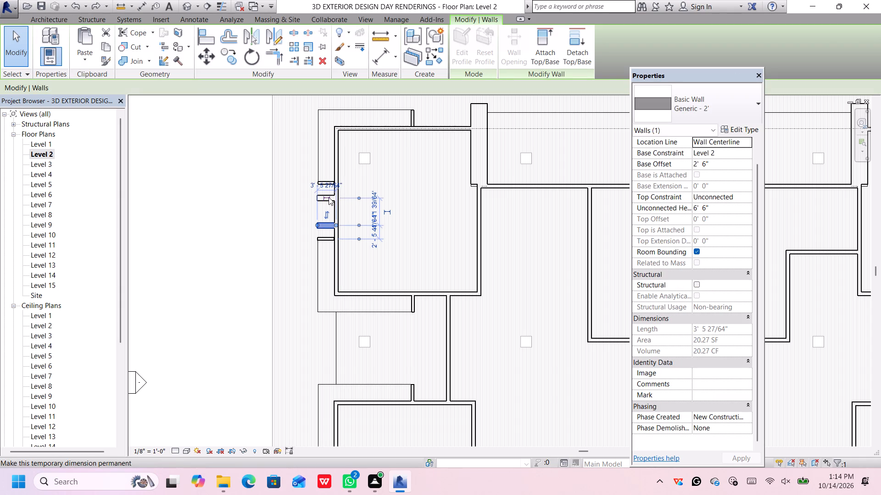
left_click(319, 197, "ctrl")
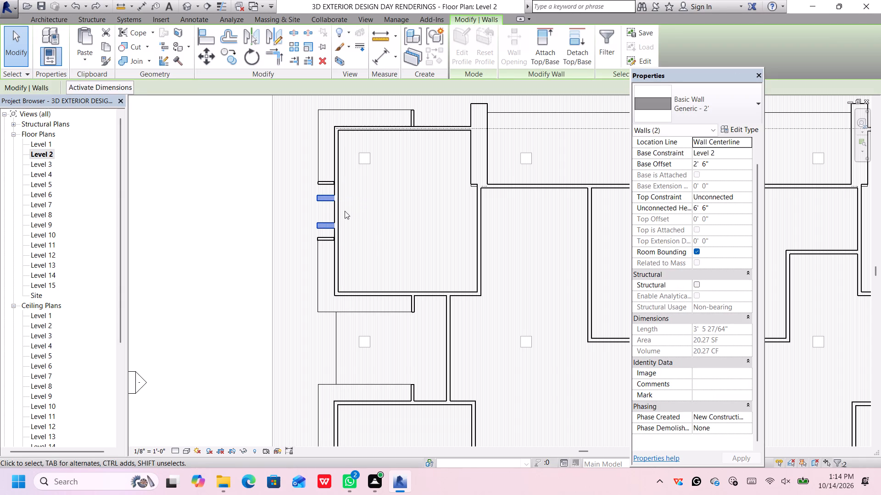
left_click(211, 58)
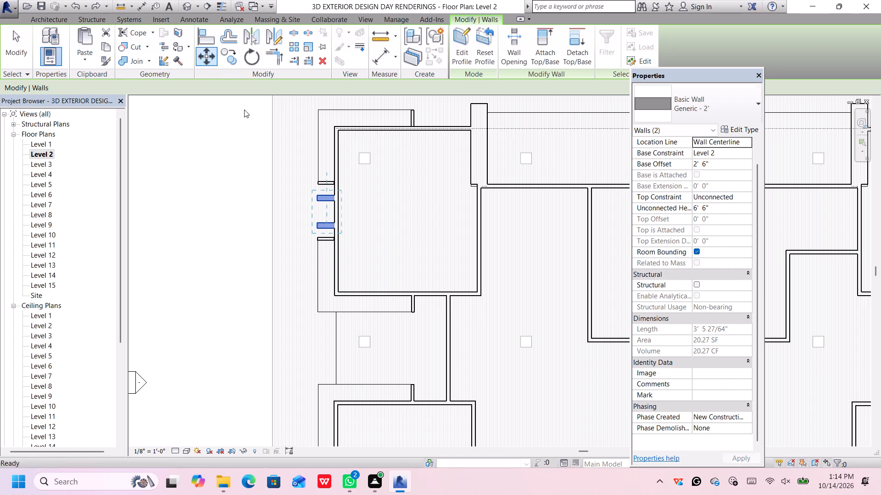
scroll(340, 221, "up", 6)
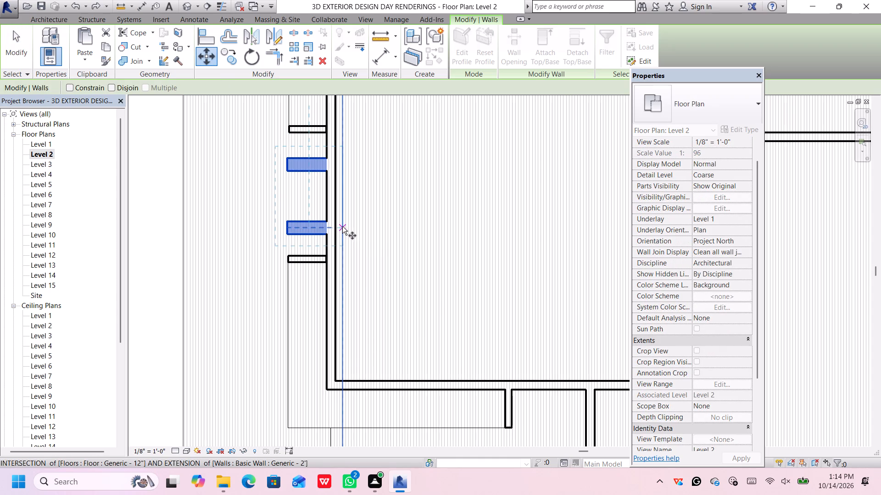
left_click(342, 226)
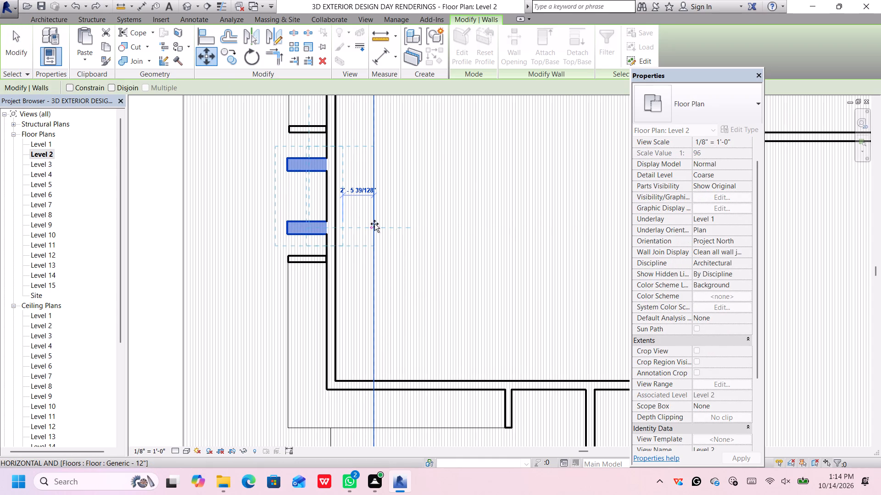
left_click(375, 224)
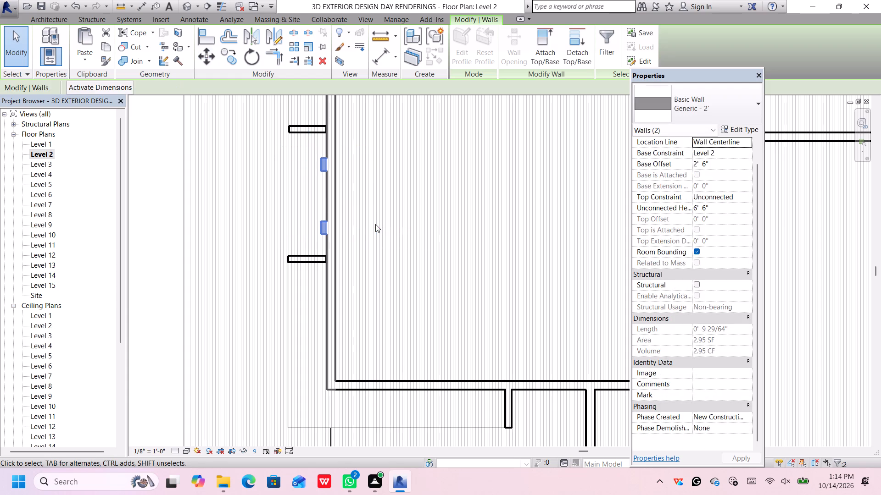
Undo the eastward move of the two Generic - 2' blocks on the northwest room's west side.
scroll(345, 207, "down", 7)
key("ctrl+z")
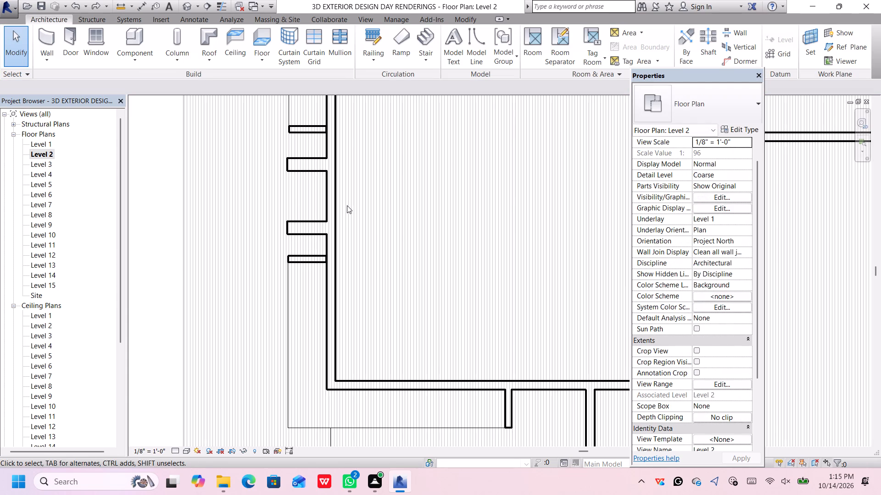
Delete the northern Generic - 2' block on the northwest room's west side.
left_click(318, 162)
key("Delete")
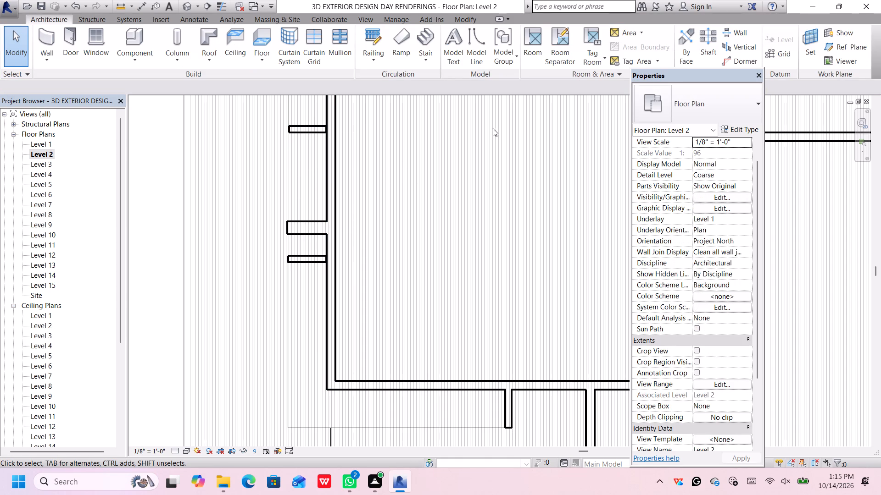
Draw a Generic - 1' wall about 2' 0" long from the northwest room's west wall centerline east into the room, where the deleted block stood.
left_click(47, 37)
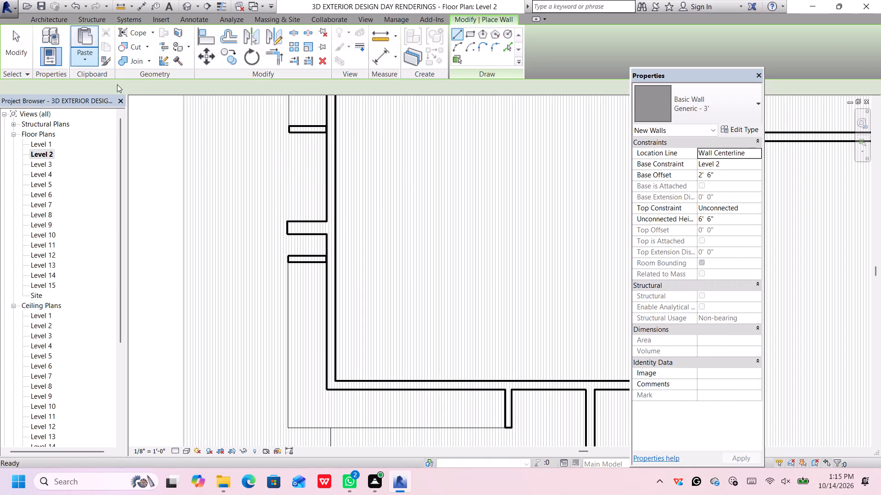
left_click(717, 107)
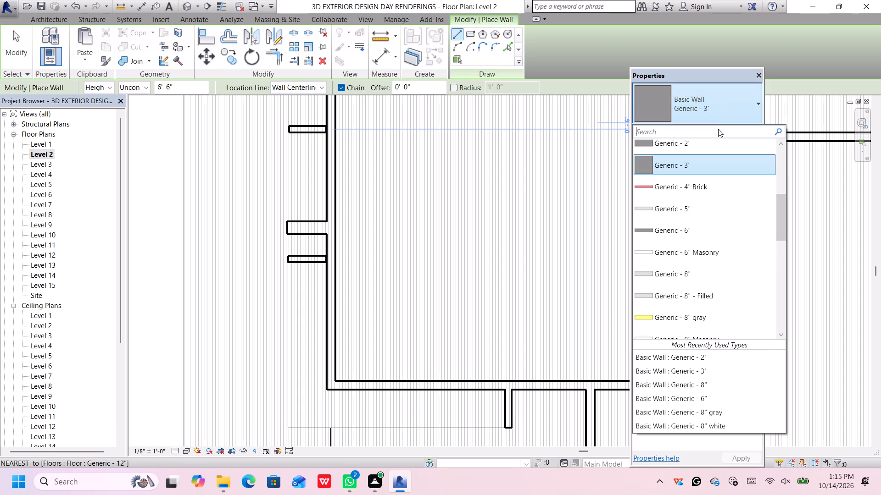
left_click(712, 147)
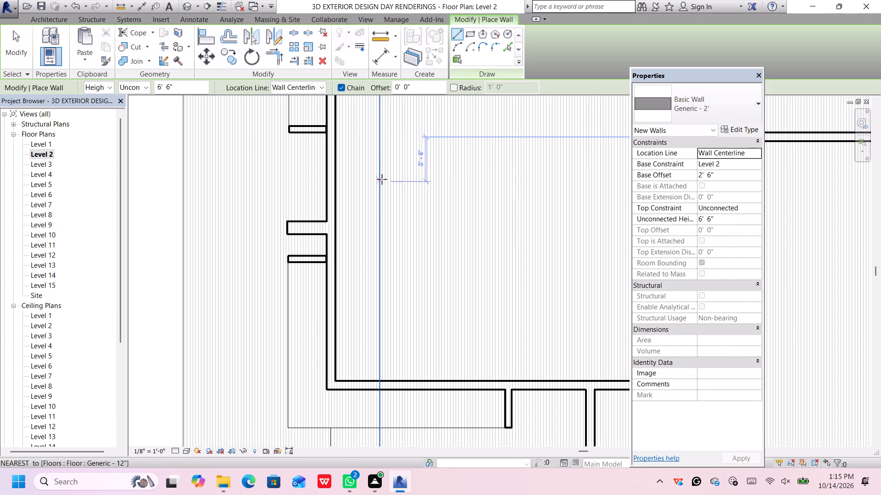
left_click(708, 104)
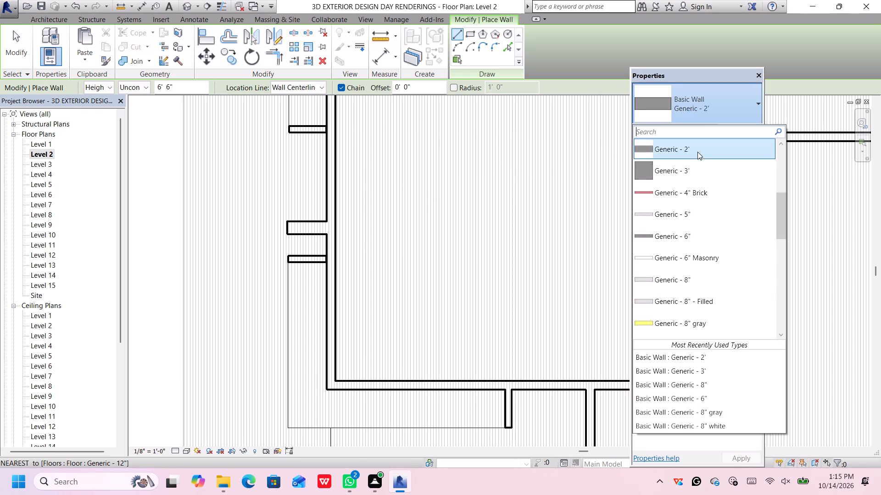
scroll(697, 160, "up", 4)
left_click(696, 178)
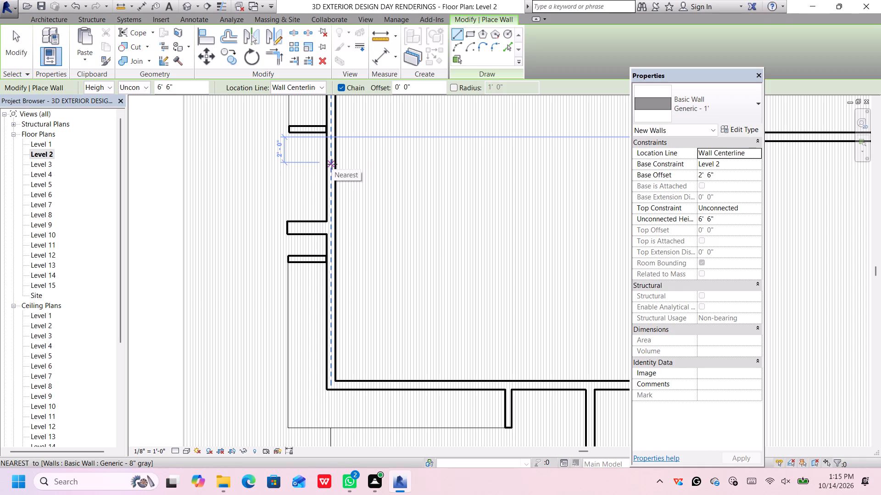
left_click(333, 164)
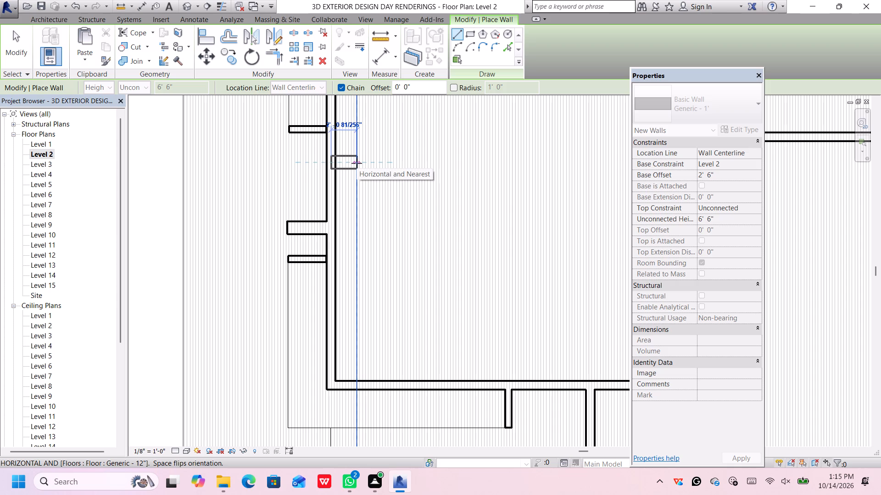
left_click(356, 164)
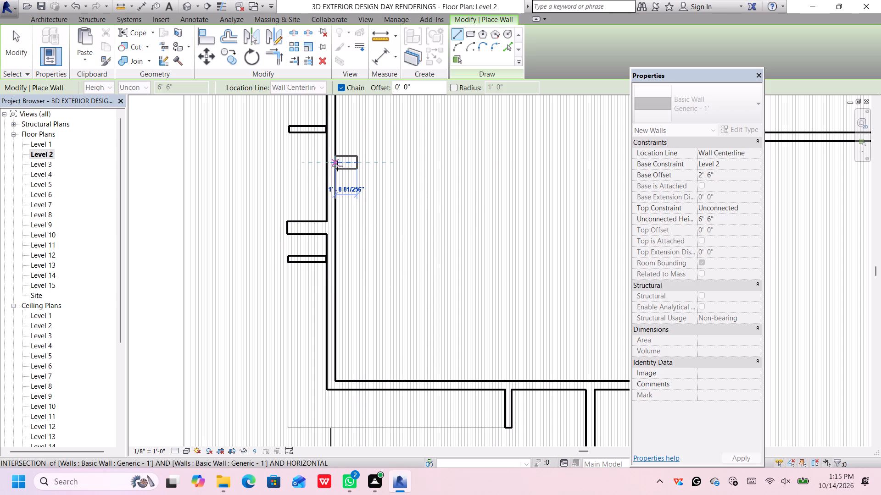
left_click(334, 162)
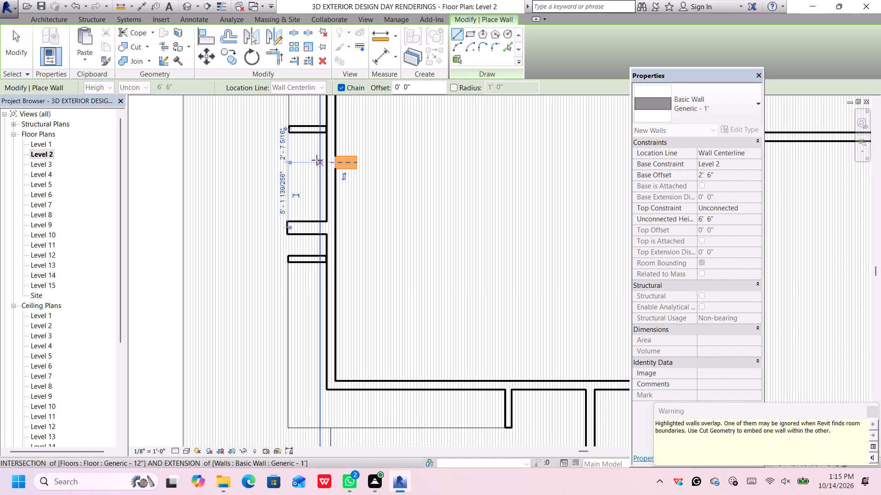
Draw a matching Generic - 1' wall about 1' 9" long, projecting west from the same point on the room's west wall.
scroll(328, 162, "up", 5)
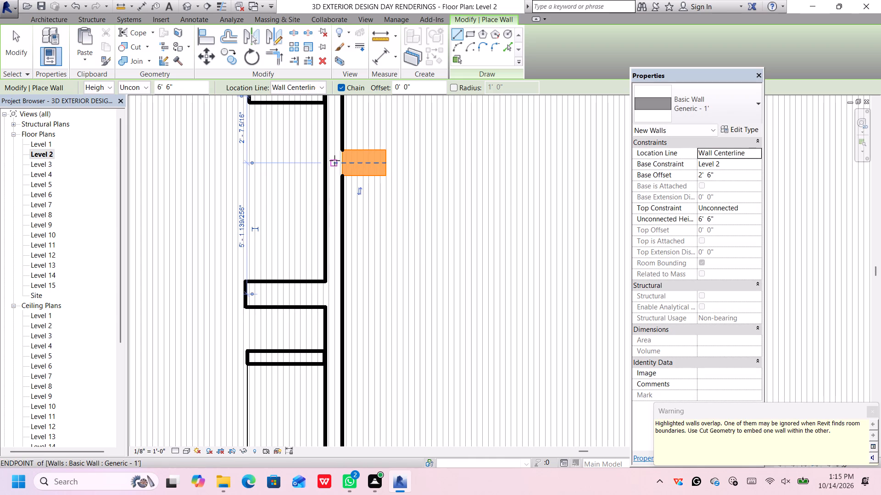
left_click(334, 162)
scroll(291, 160, "down", 1)
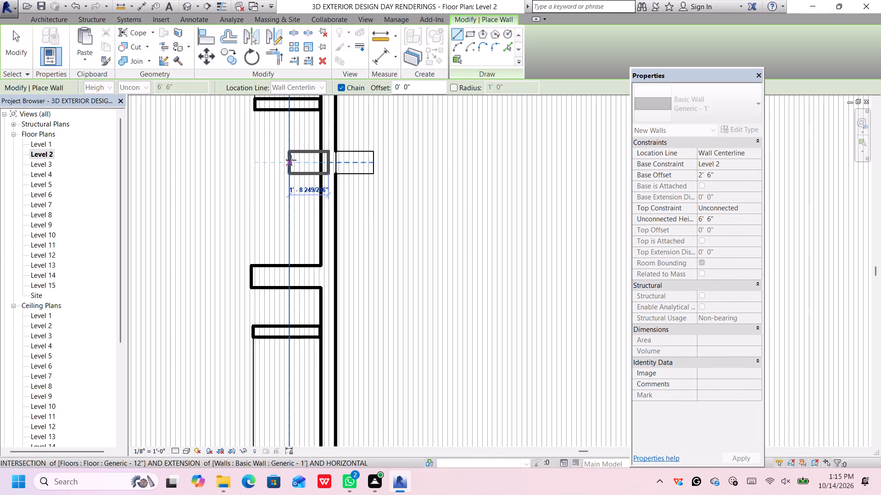
scroll(291, 160, "down", 4)
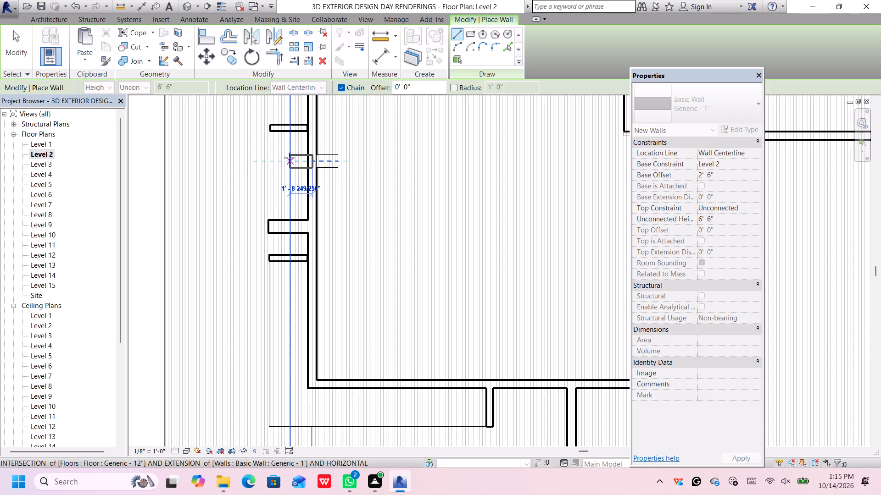
left_click(289, 158)
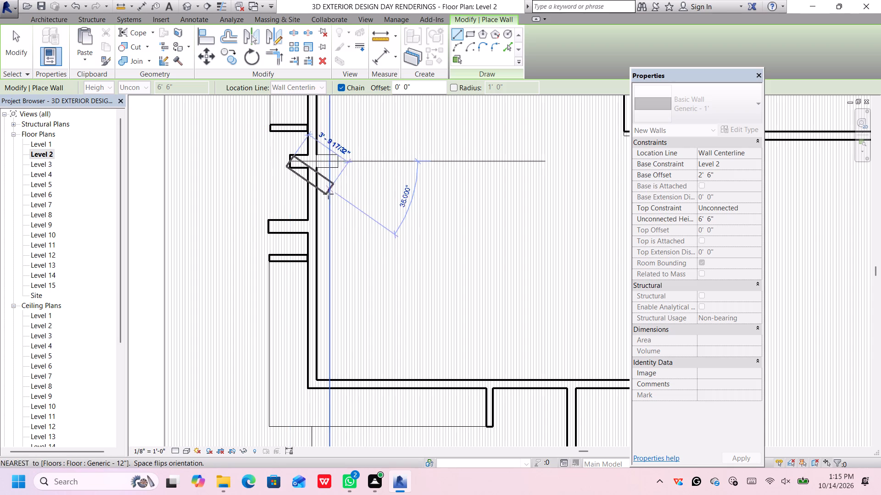
key("Escape")
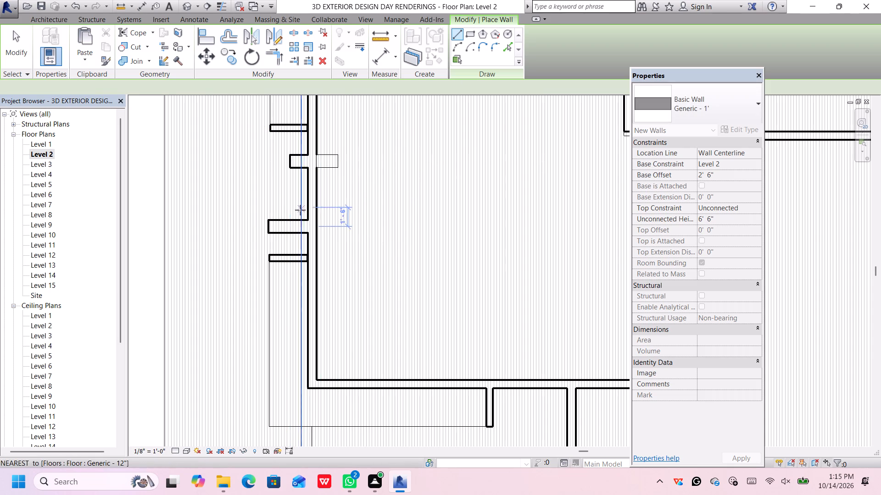
key("Escape")
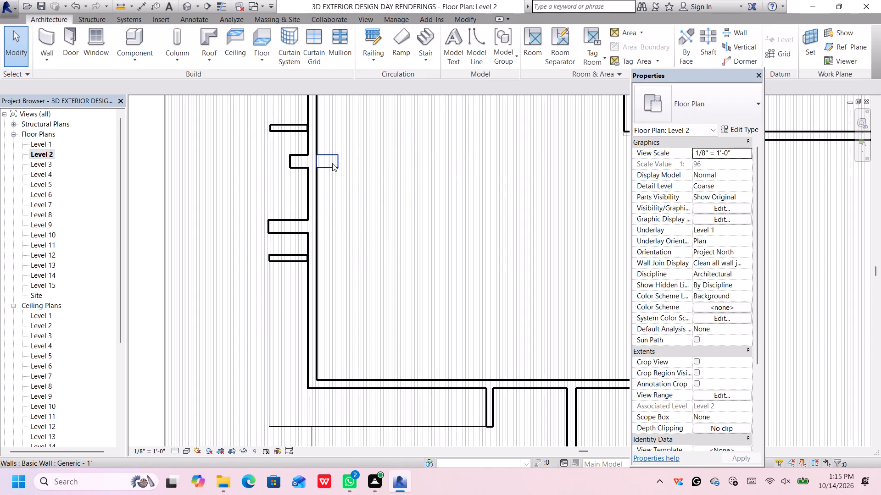
Delete the overlapping duplicate Generic - 1' wall on the room side of the northwest room's west wall.
left_click(332, 163)
scroll(317, 159, "up", 11)
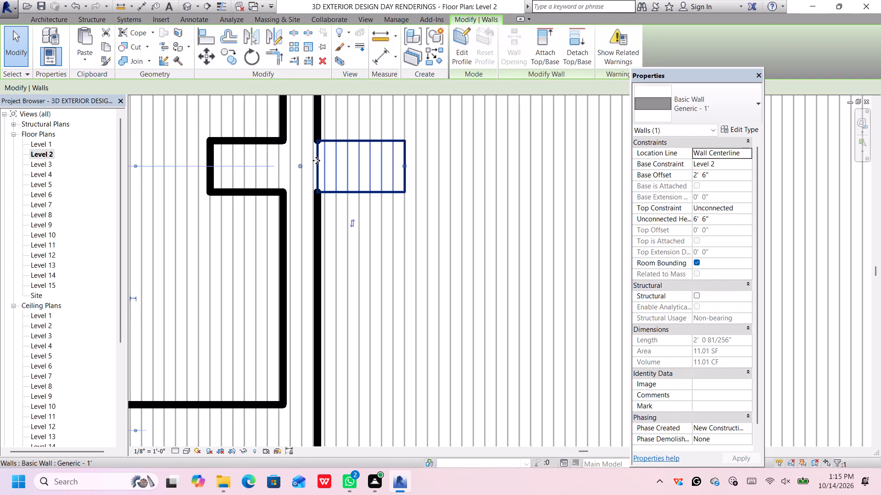
scroll(317, 160, "down", 4)
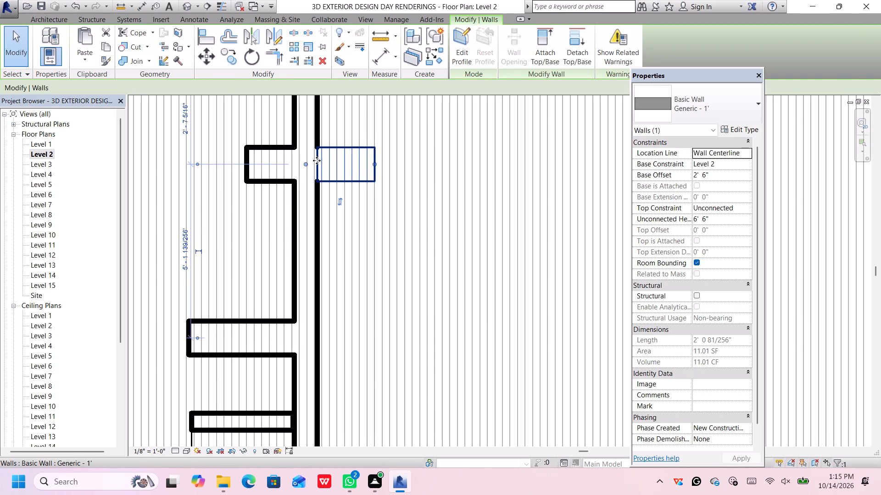
scroll(317, 160, "down", 1)
key("Delete")
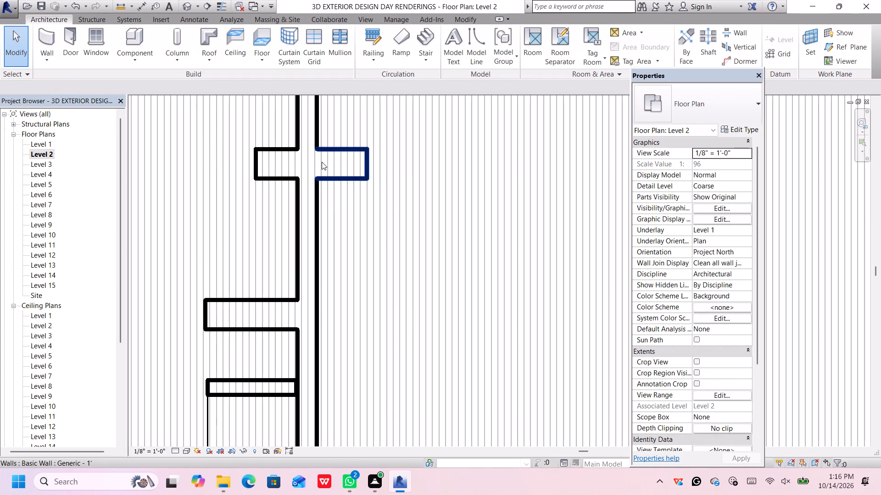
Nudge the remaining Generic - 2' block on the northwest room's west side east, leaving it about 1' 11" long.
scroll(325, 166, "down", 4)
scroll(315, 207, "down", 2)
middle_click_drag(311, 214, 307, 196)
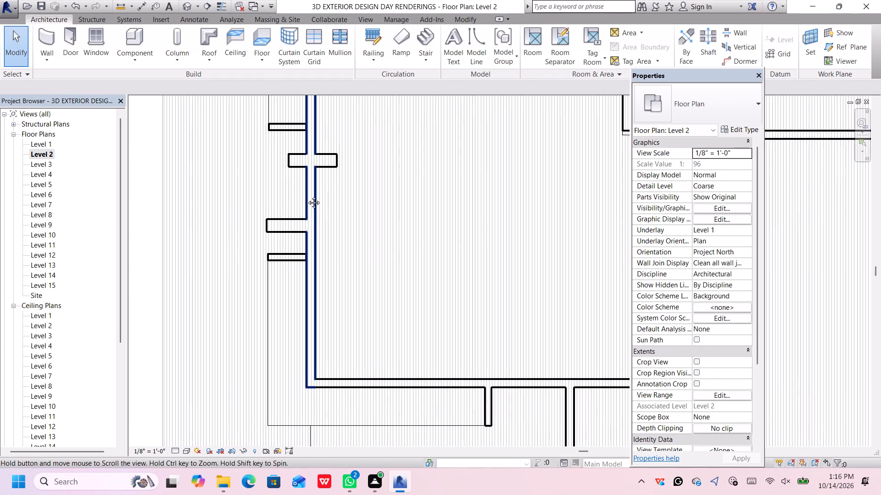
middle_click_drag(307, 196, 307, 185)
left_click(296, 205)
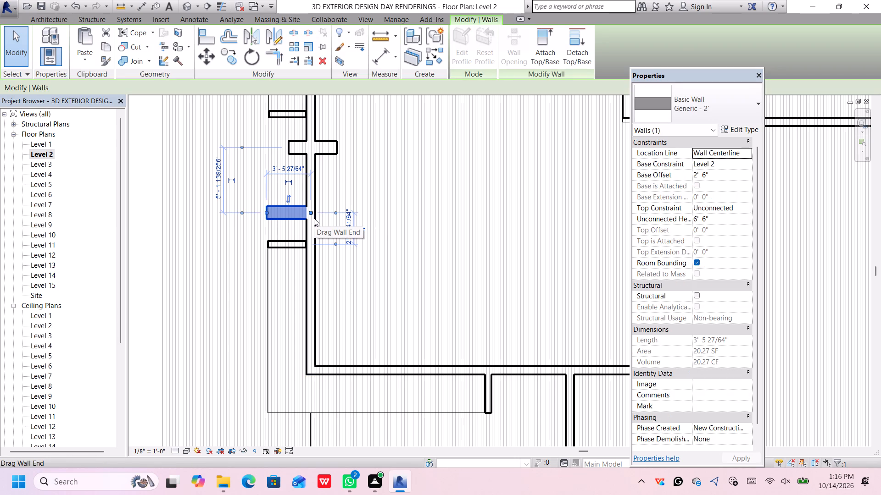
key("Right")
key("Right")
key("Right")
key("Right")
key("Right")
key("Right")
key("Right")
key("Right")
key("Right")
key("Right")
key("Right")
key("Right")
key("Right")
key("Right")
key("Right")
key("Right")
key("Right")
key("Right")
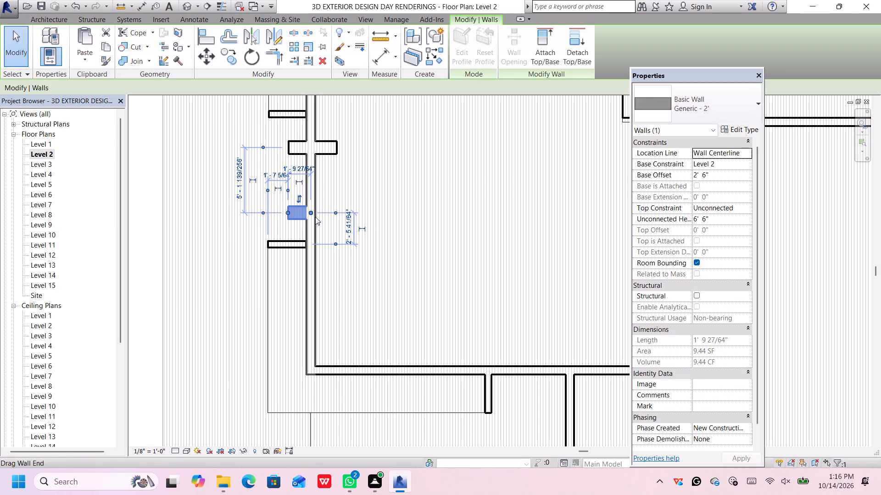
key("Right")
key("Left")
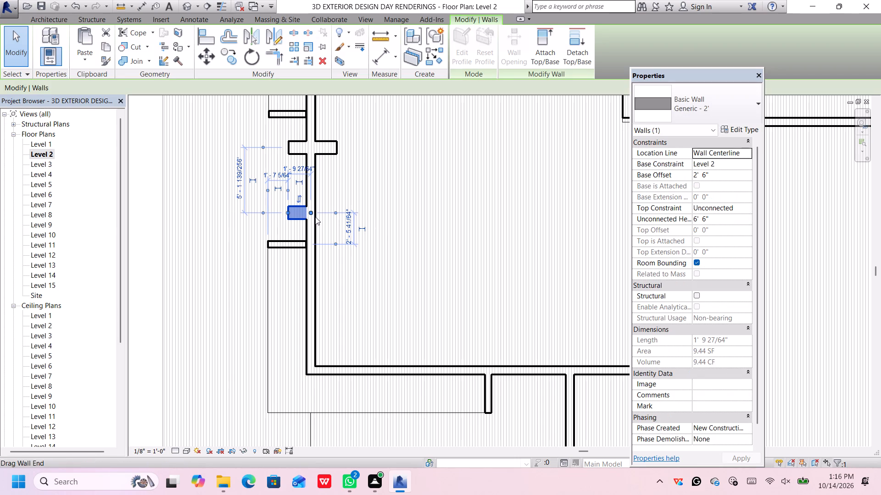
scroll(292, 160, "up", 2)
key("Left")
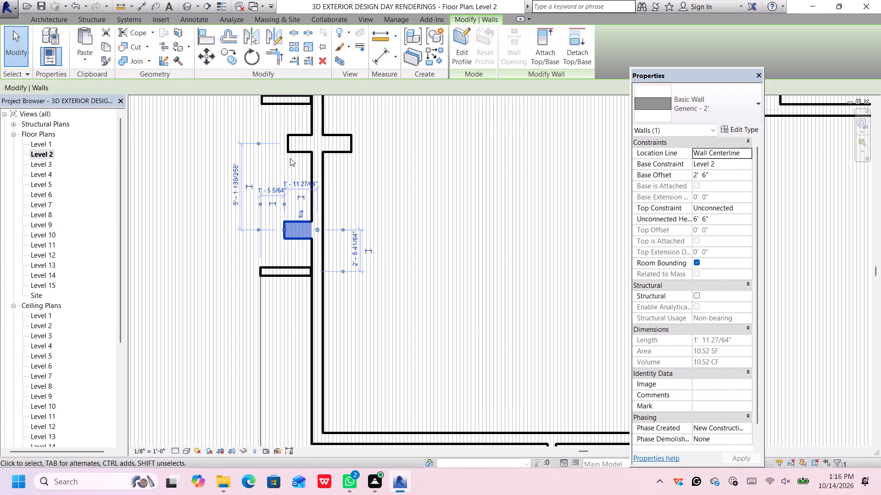
Delete the remaining Generic - 2' block on the northwest room's west side.
key("Delete")
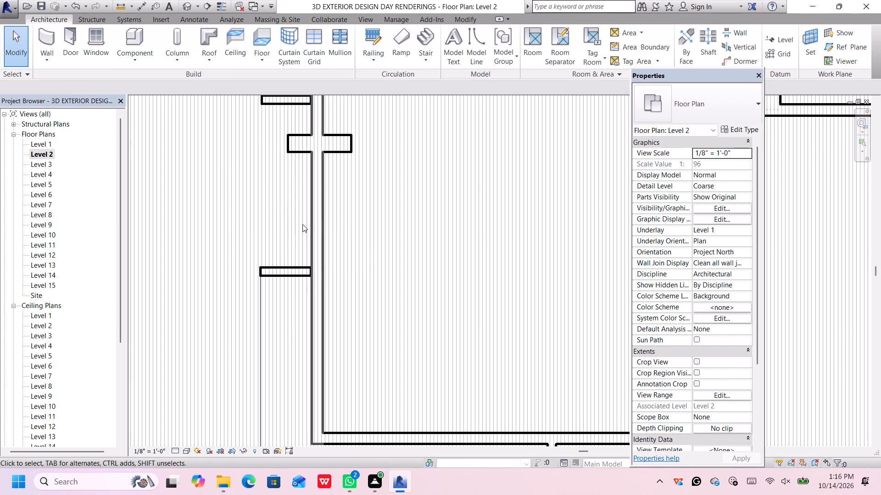
Copy both Generic - 1' walls 4' 0" south along the northwest room's west wall.
left_click(302, 148)
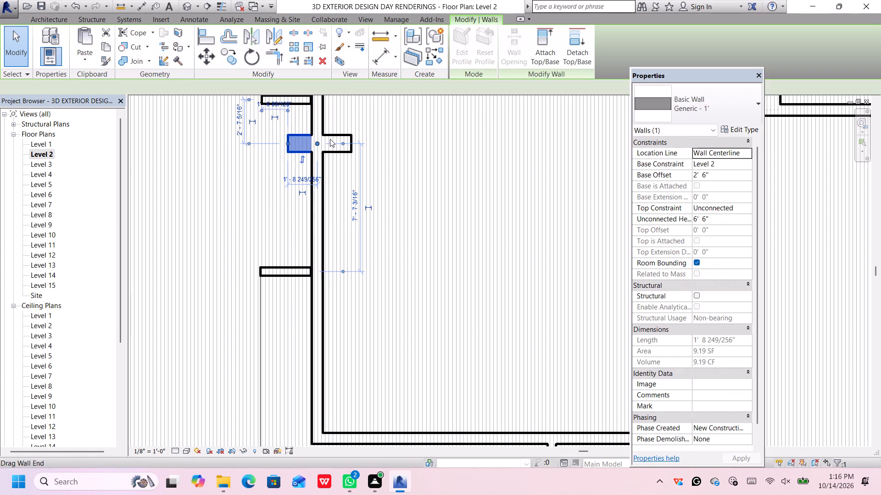
left_click(333, 135)
left_click(307, 146)
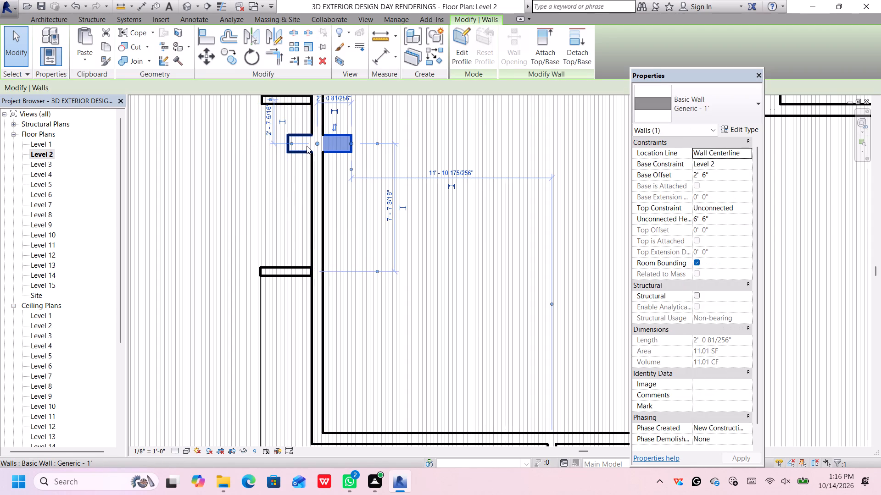
left_click(340, 152, "ctrl")
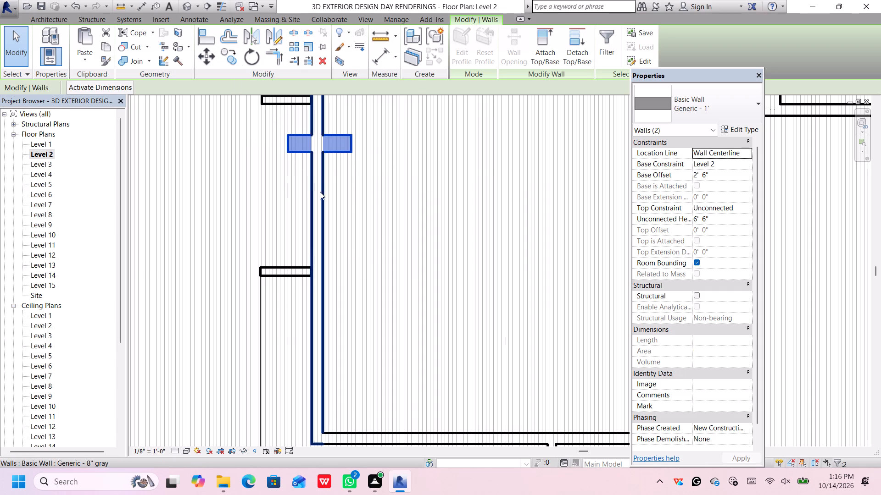
left_click(226, 59)
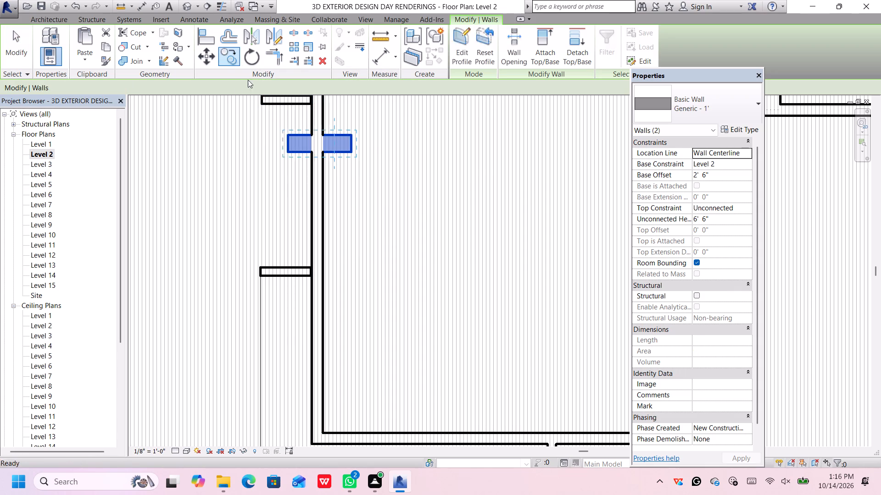
left_click(318, 142)
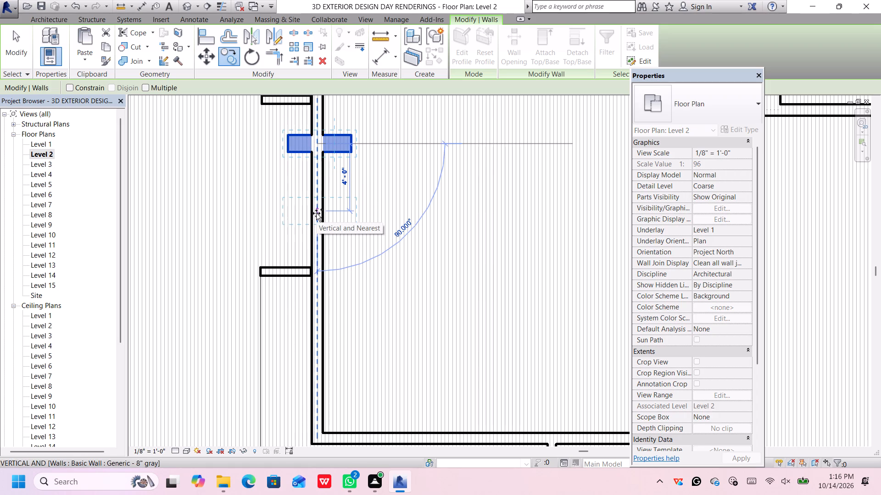
scroll(316, 213, "down", 1)
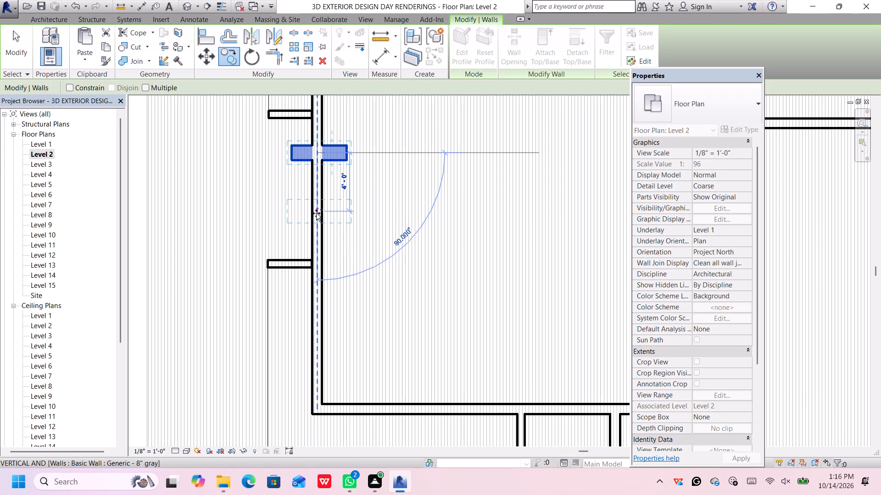
left_click(316, 213)
scroll(316, 214, "down", 7)
scroll(351, 251, "down", 4)
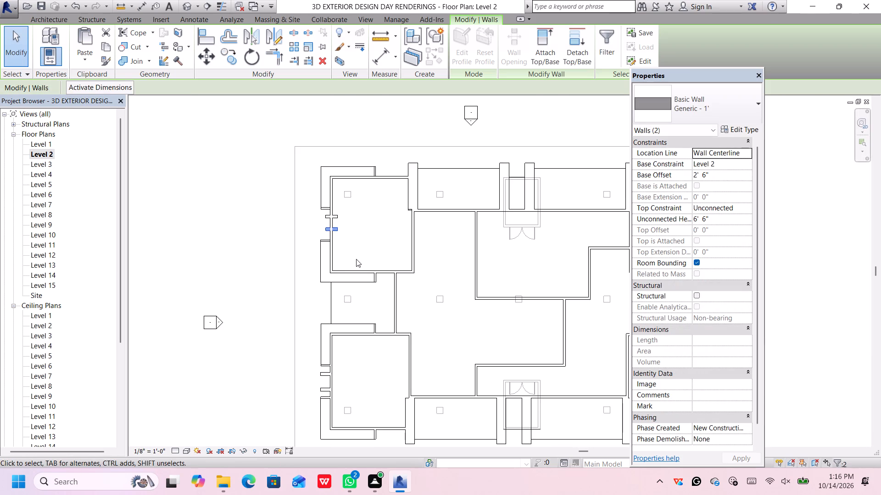
middle_click_drag(356, 259, 341, 204)
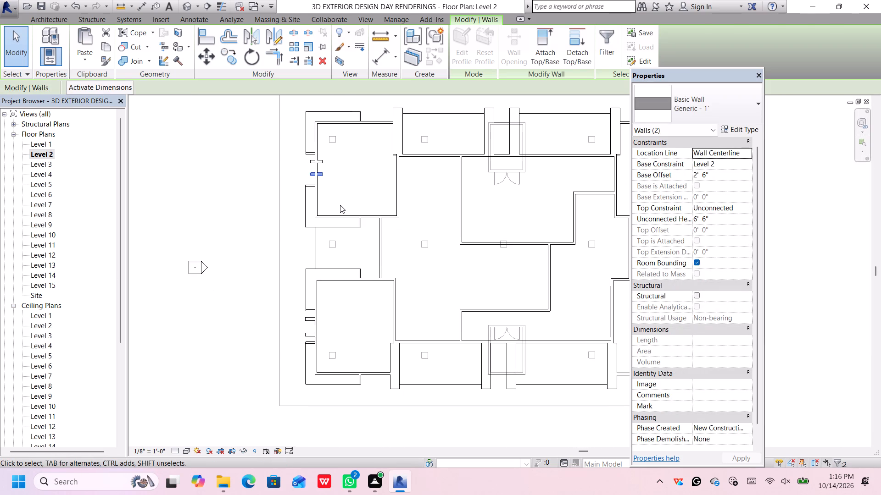
key("Escape")
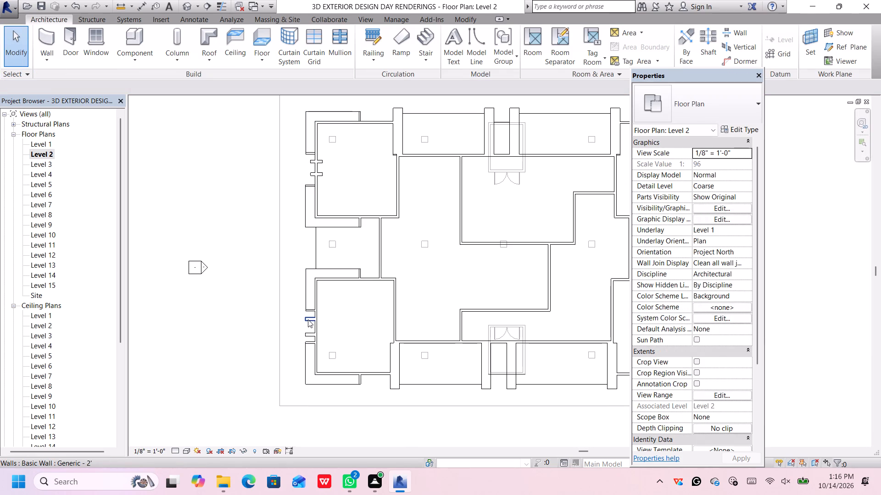
Delete both Generic - 2' blocks between the stub walls on the southwest room's west side.
left_click(308, 319)
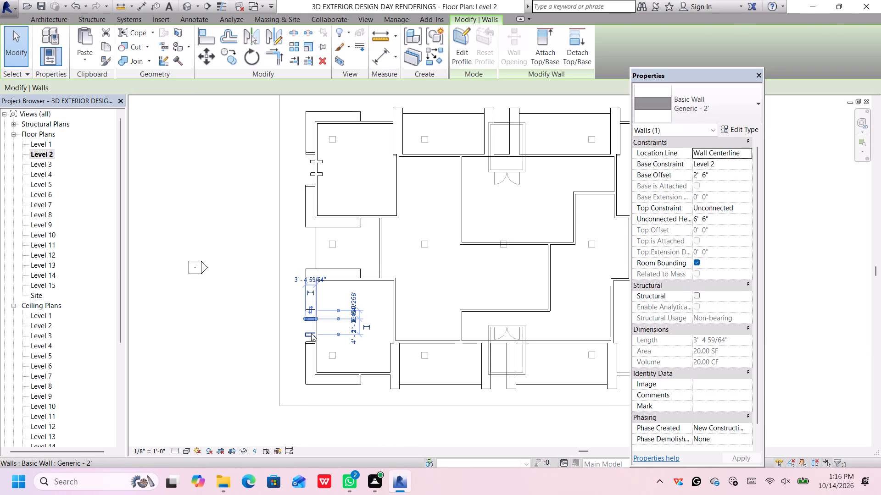
key("Delete")
left_click(312, 333)
key("Delete")
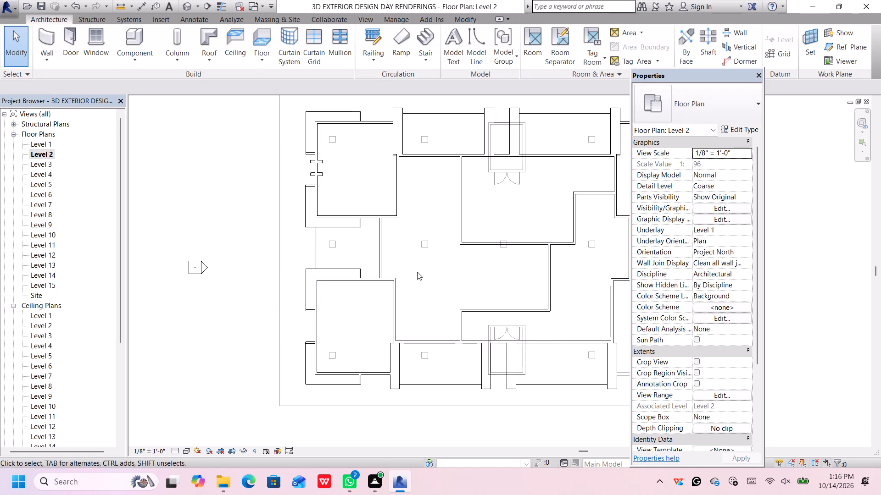
Delete both Generic - 2' blocks between the stub walls on the northeast room's east side.
middle_click_drag(417, 271, 355, 273)
scroll(364, 272, "up", 1)
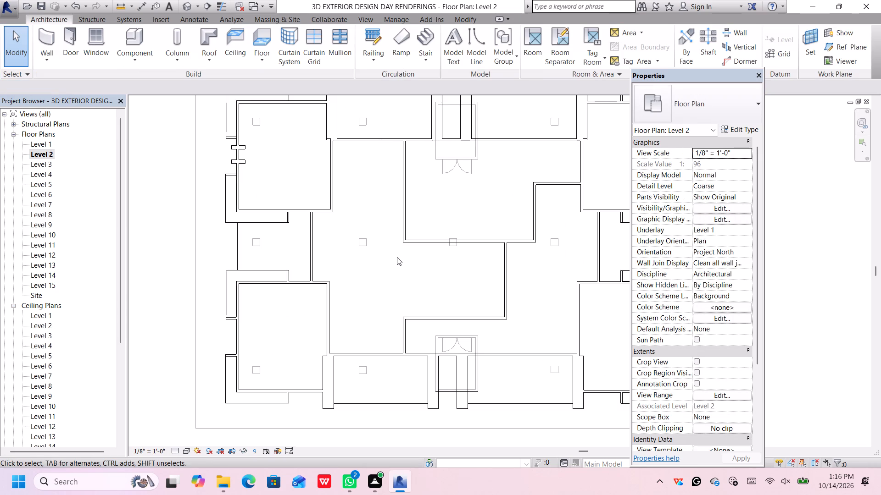
scroll(397, 257, "down", 2)
middle_click_drag(430, 237, 321, 261)
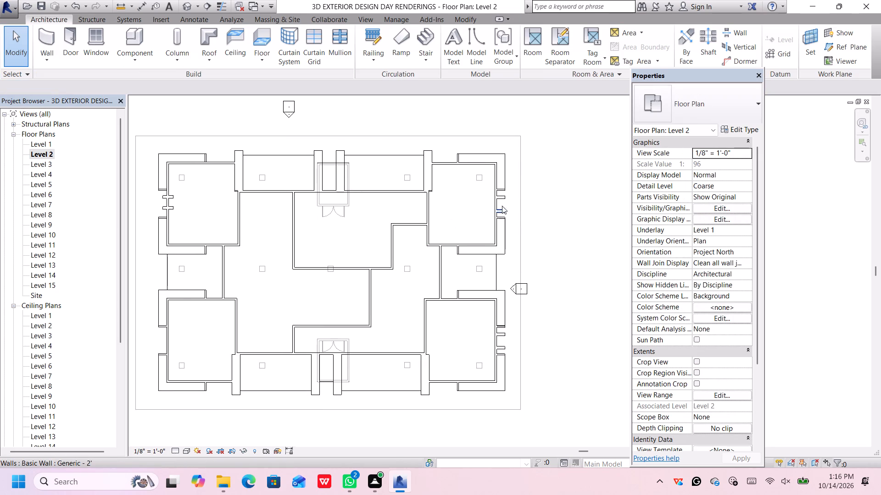
left_click(505, 199)
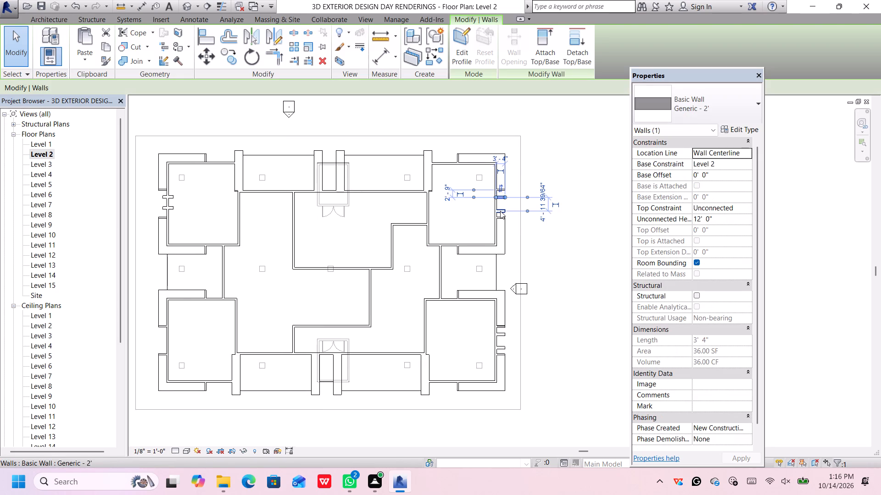
key("Delete")
left_click(500, 211)
key("Delete")
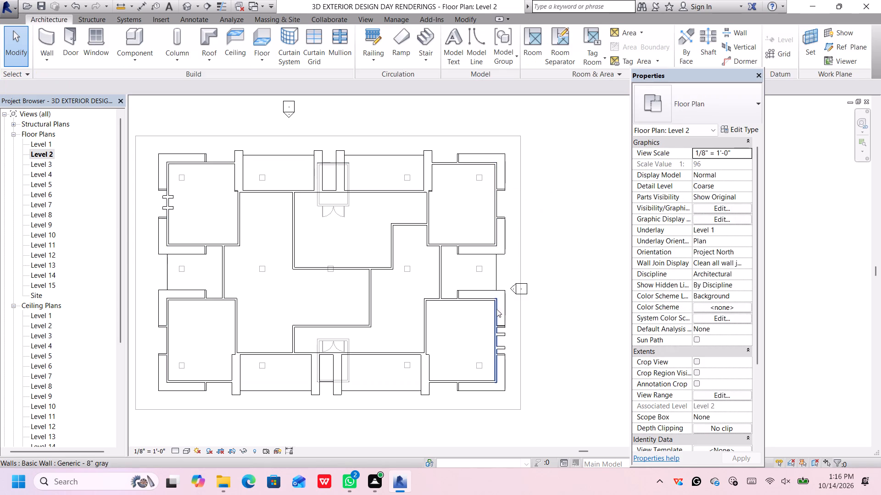
Delete both Generic - 2' blocks between the stub walls on the southeast room's east side.
scroll(503, 325, "up", 1)
left_click(502, 335)
key("Delete")
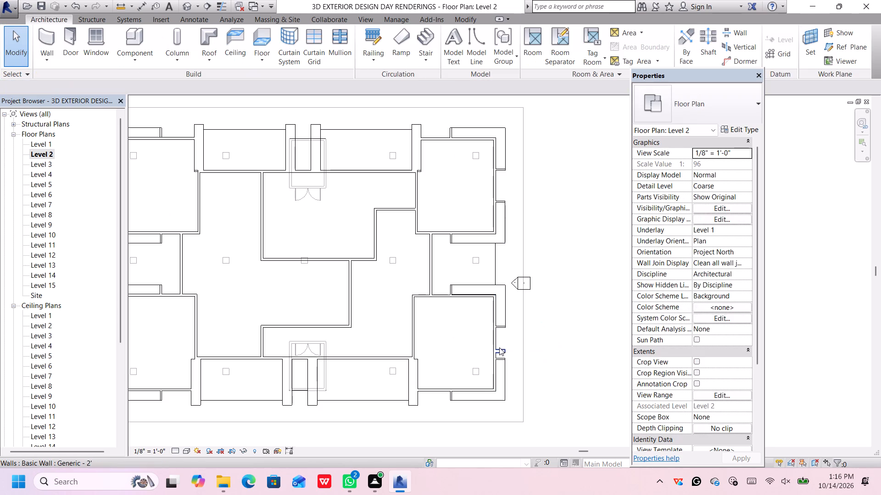
left_click(499, 348)
key("Delete")
Copy the northwest room's four Generic - 1' walls about 50' 6" south, between the stub walls on the southwest room's west wall.
scroll(502, 316, "down", 4)
scroll(298, 307, "up", 1)
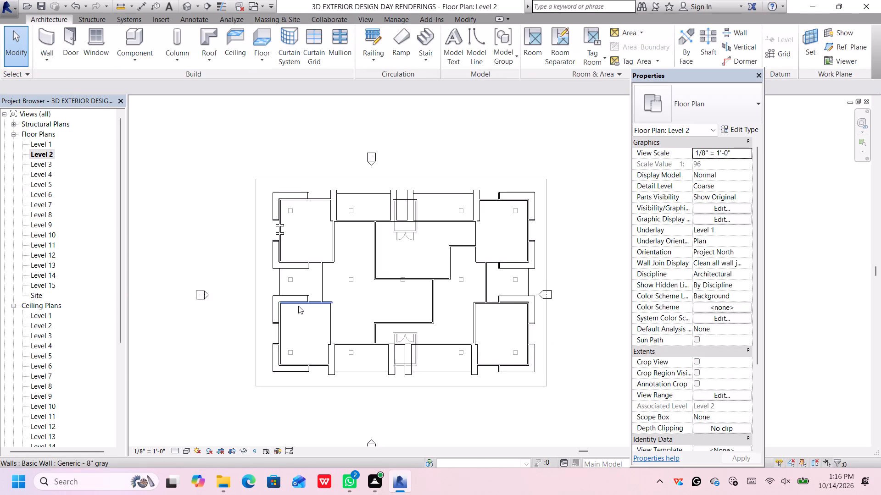
middle_click_drag(300, 306, 361, 313)
scroll(346, 242, "up", 11)
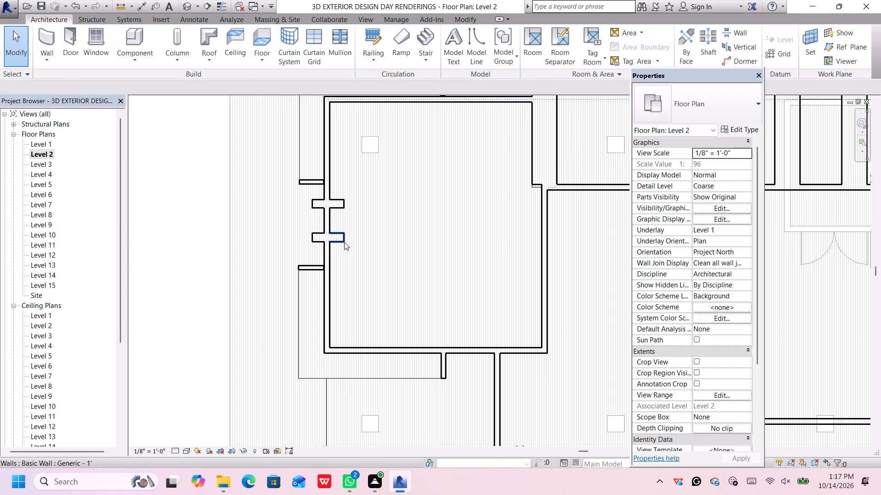
scroll(342, 238, "up", 4)
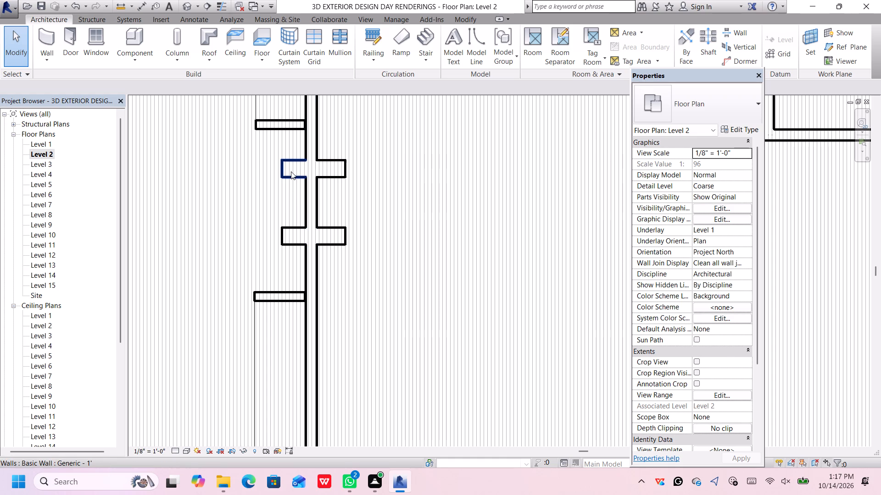
left_click(291, 171)
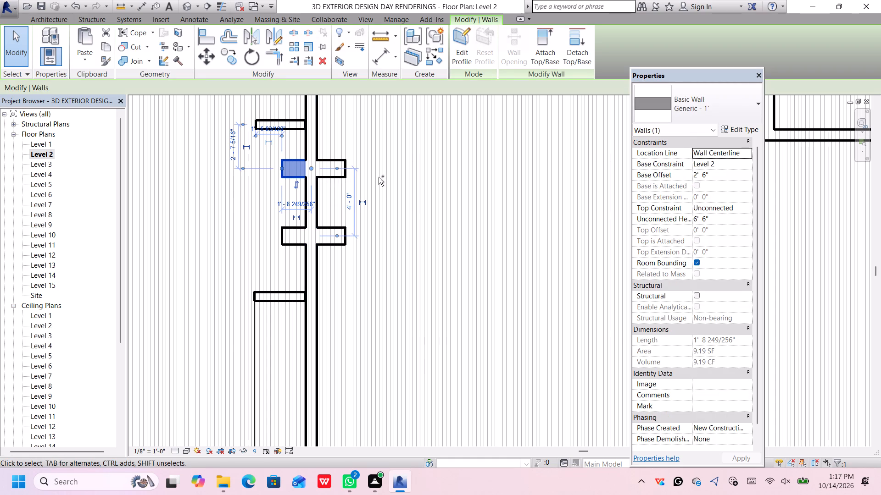
left_click(342, 159, "ctrl")
left_click(329, 243, "ctrl")
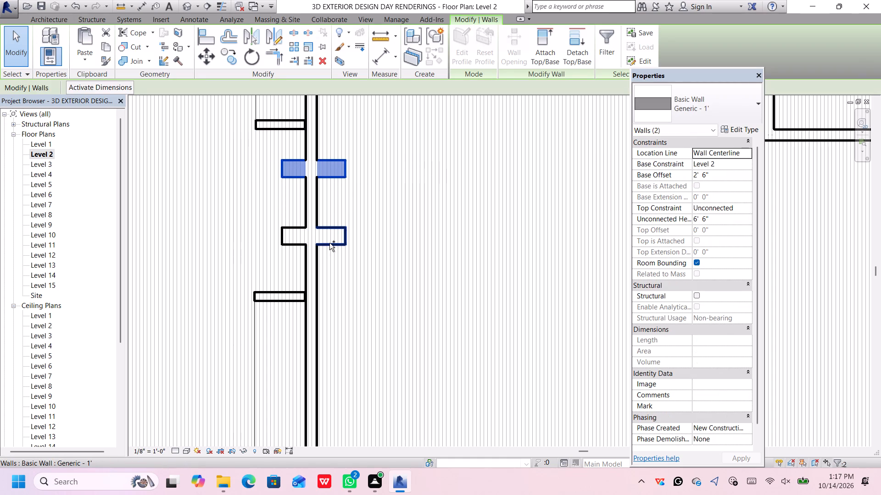
left_click(299, 240, "ctrl")
scroll(316, 222, "down", 5)
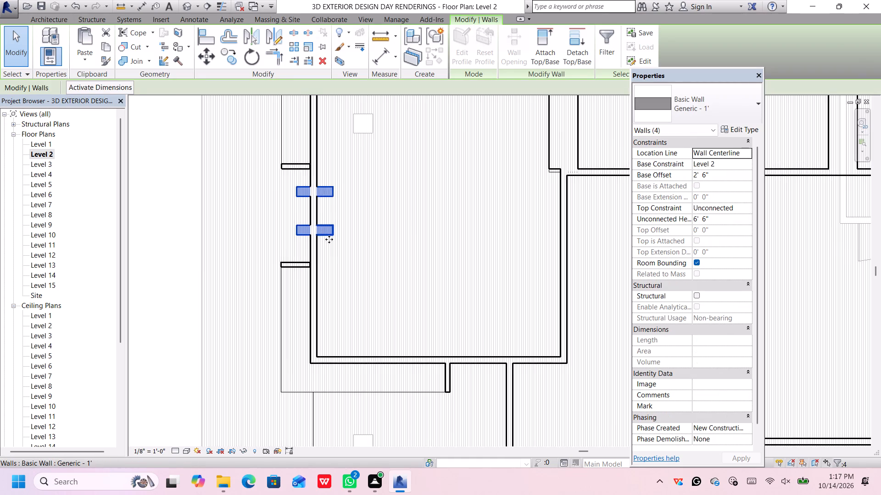
scroll(332, 237, "up", 1)
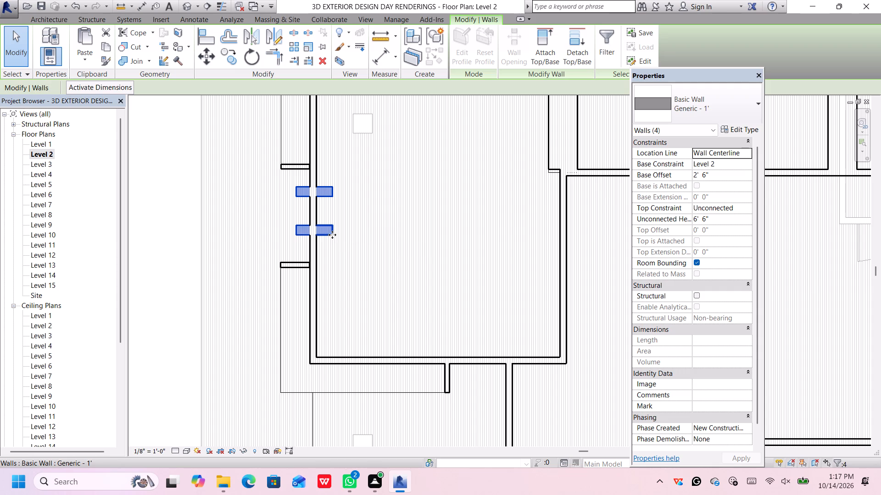
scroll(332, 235, "up", 1)
left_click(231, 55)
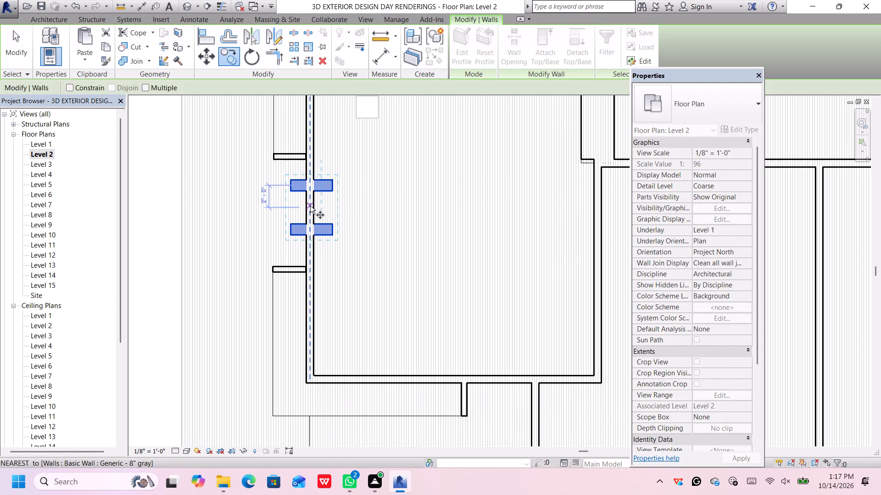
scroll(310, 206, "up", 1)
left_click(310, 206)
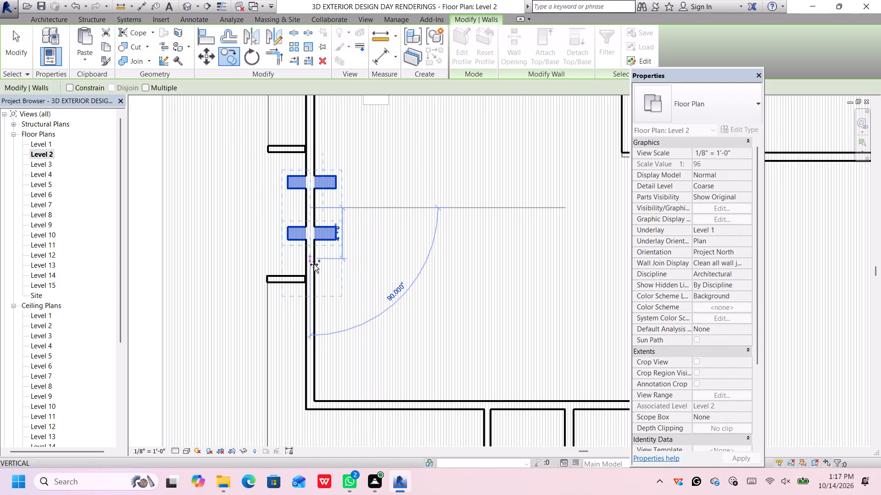
scroll(314, 281, "down", 6)
middle_click_drag(313, 415, 320, 253)
scroll(316, 368, "up", 1)
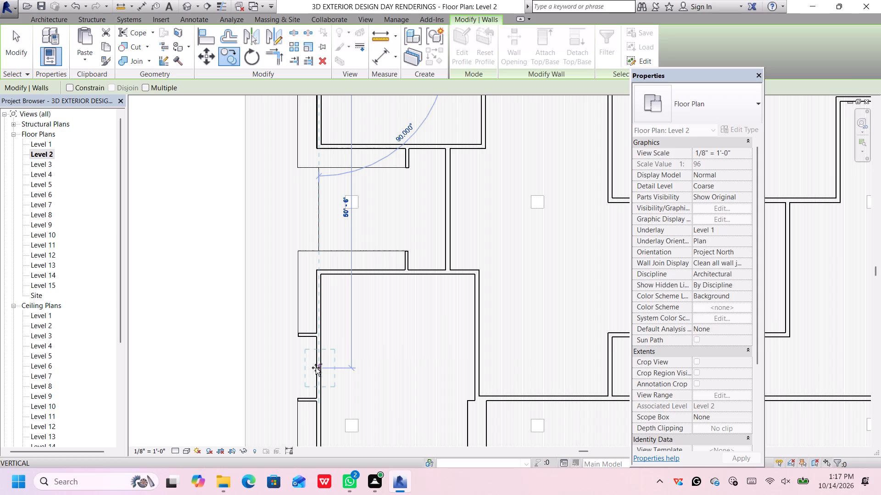
scroll(315, 368, "up", 2)
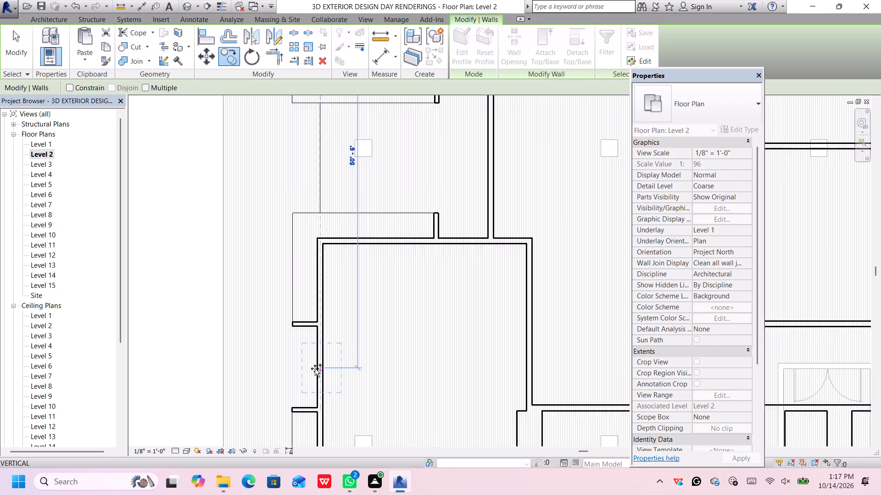
scroll(315, 368, "up", 2)
left_click(315, 368)
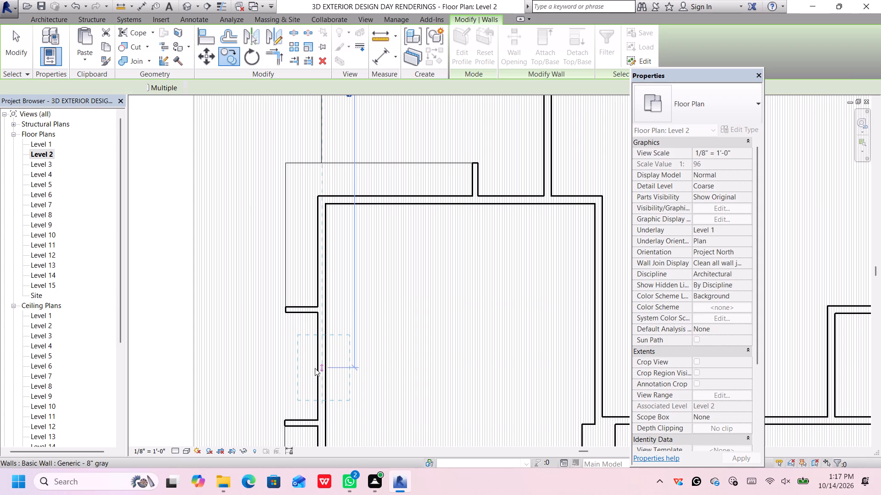
Copy the southwest room's four Generic - 1' walls about 120' 2" east onto the southeast room's east wall, between its stub walls.
scroll(331, 361, "down", 12)
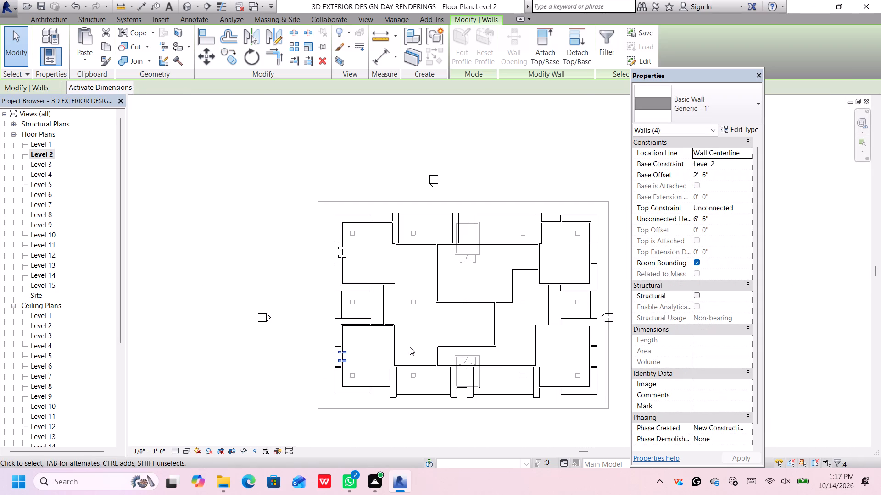
middle_click_drag(421, 342, 308, 305)
scroll(309, 305, "up", 1)
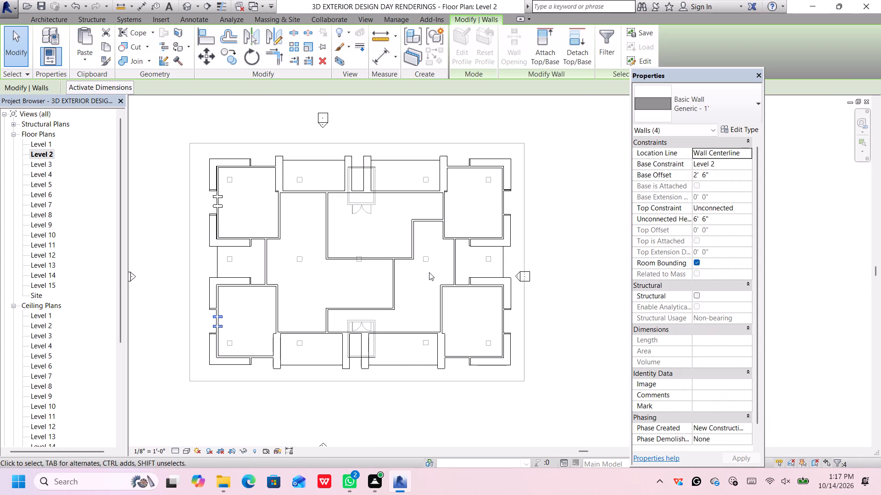
middle_click_drag(493, 252, 497, 269)
left_click(229, 57)
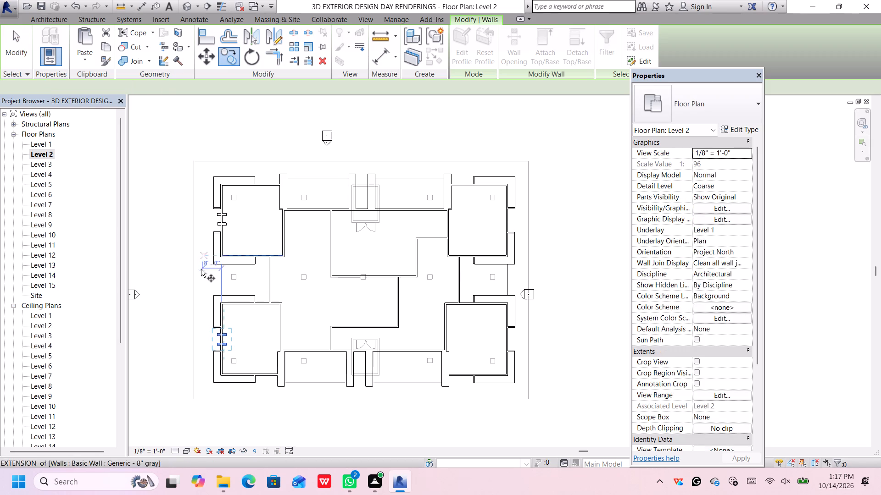
scroll(216, 341, "up", 2)
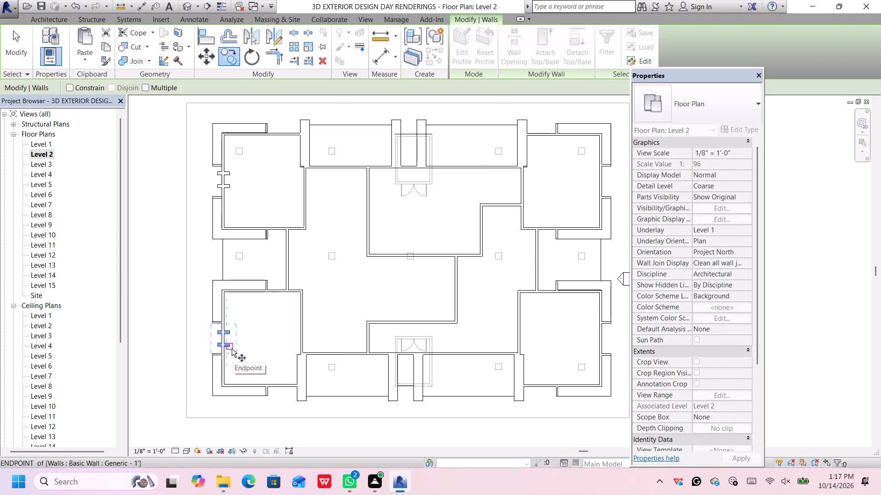
scroll(221, 336, "up", 7)
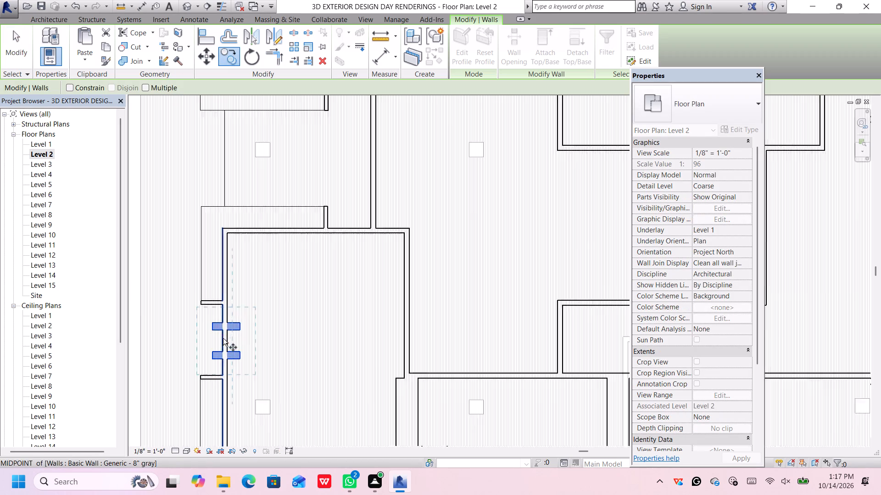
scroll(223, 338, "up", 1)
left_click(224, 341)
scroll(257, 335, "down", 5)
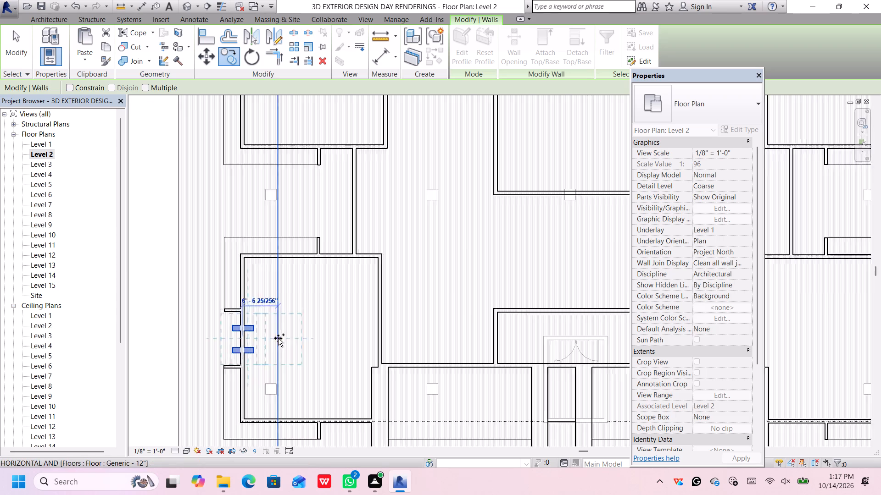
scroll(278, 338, "down", 7)
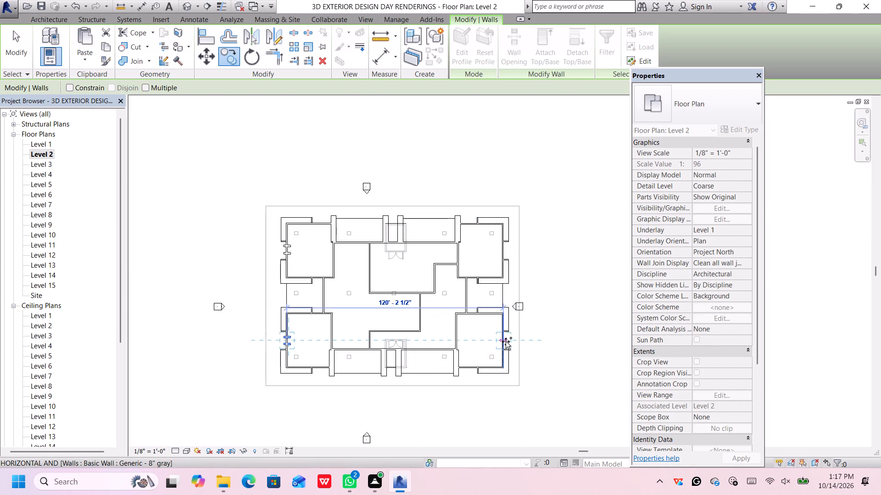
scroll(506, 341, "up", 11)
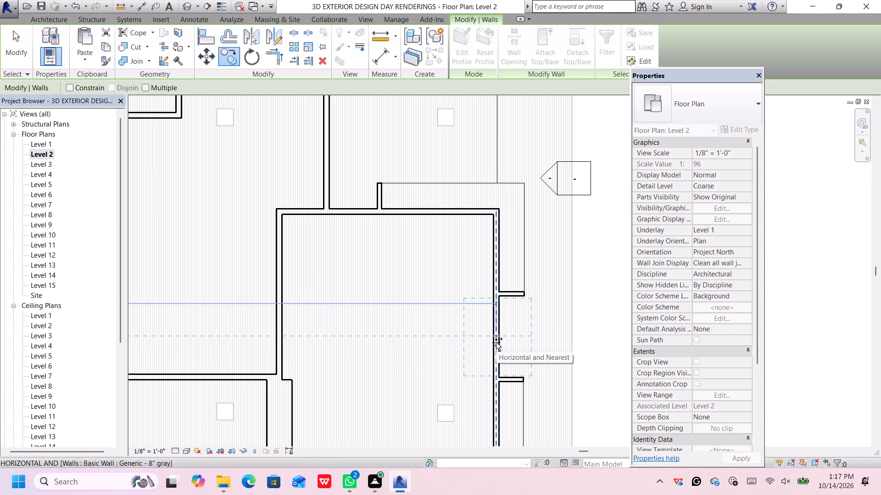
left_click(496, 342)
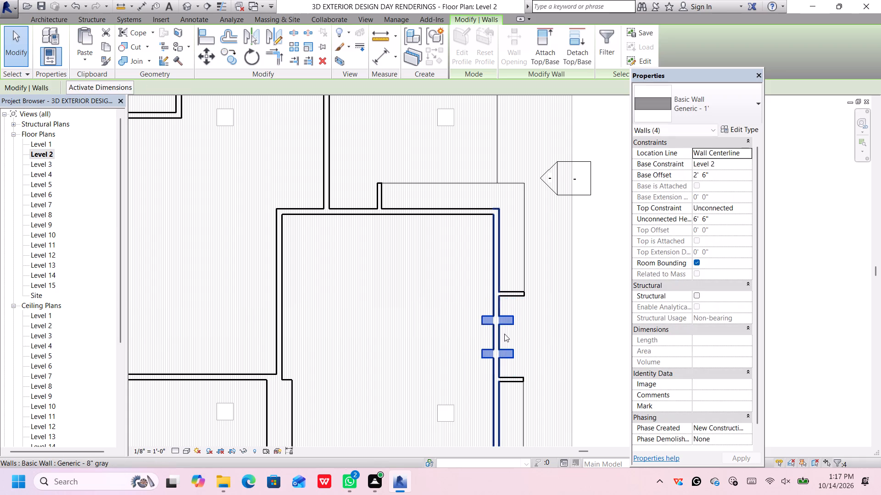
Copy the southeast room's four Generic - 1' walls straight north onto the northeast room's east wall, midway between its stub walls.
scroll(509, 324, "down", 7)
middle_click_drag(495, 231, 411, 242)
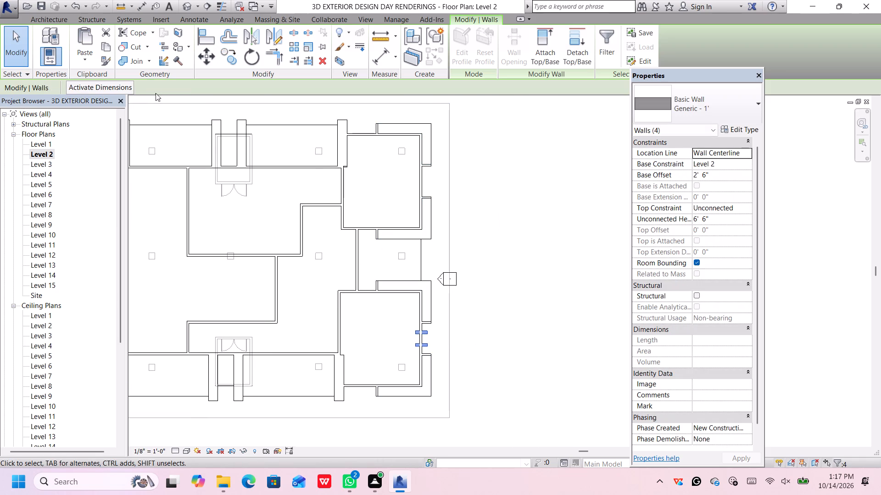
left_click(230, 57)
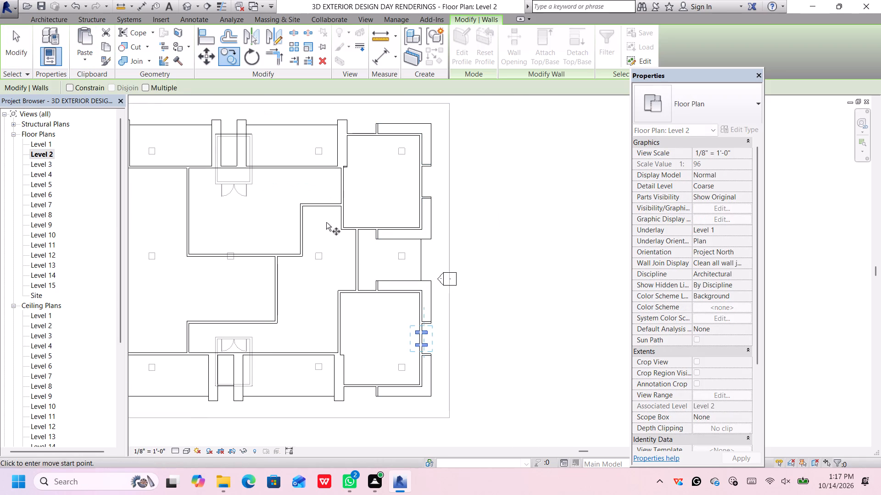
scroll(413, 335, "up", 11)
left_click(423, 337)
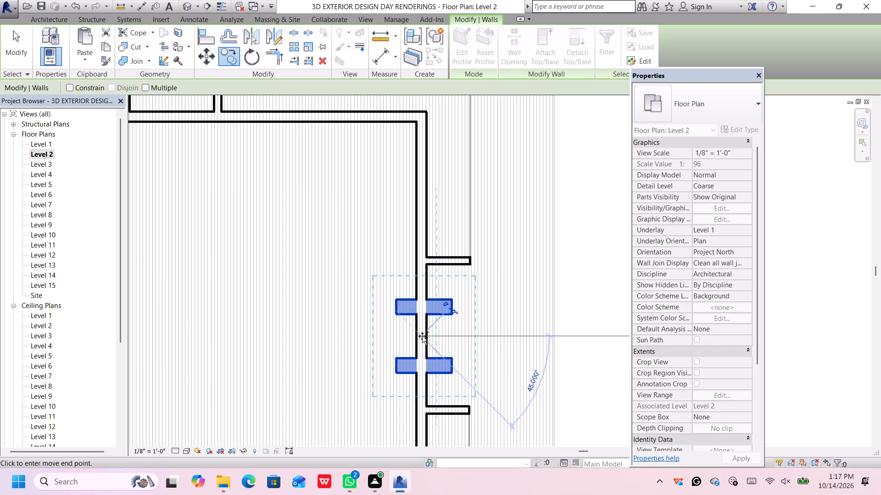
scroll(429, 277, "down", 7)
scroll(438, 207, "down", 1)
middle_click_drag(438, 207, 428, 409)
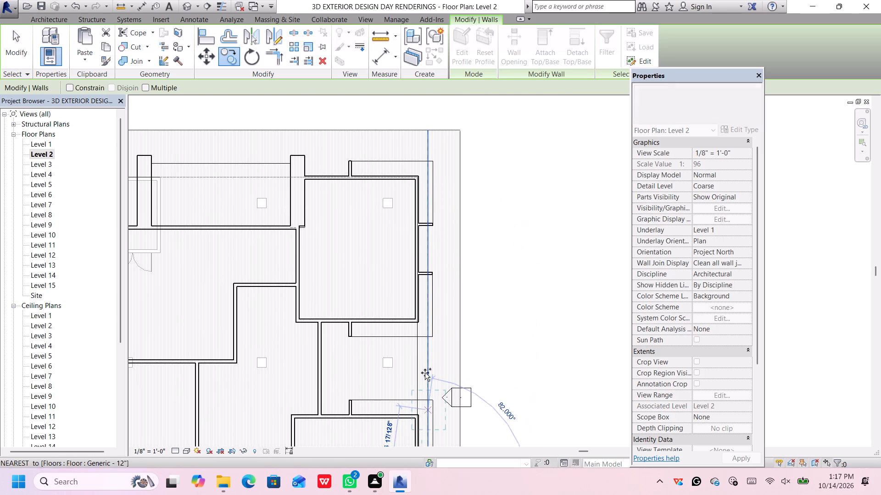
scroll(418, 243, "up", 5)
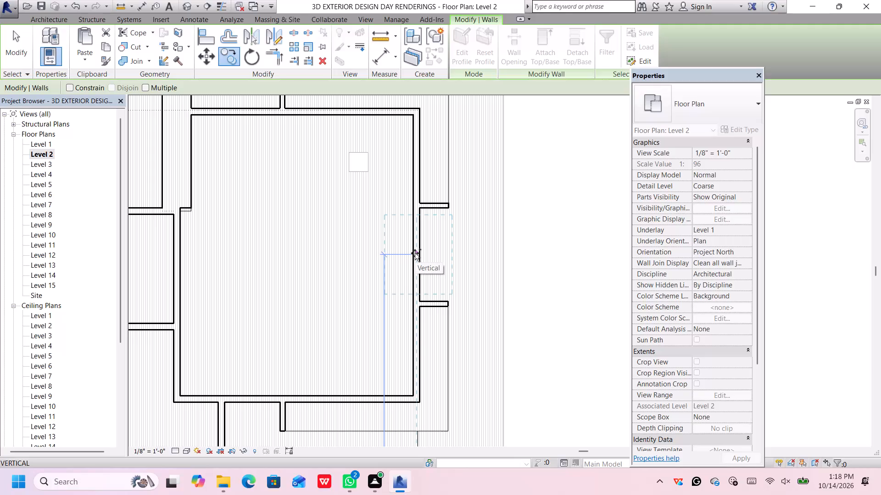
scroll(415, 253, "up", 5)
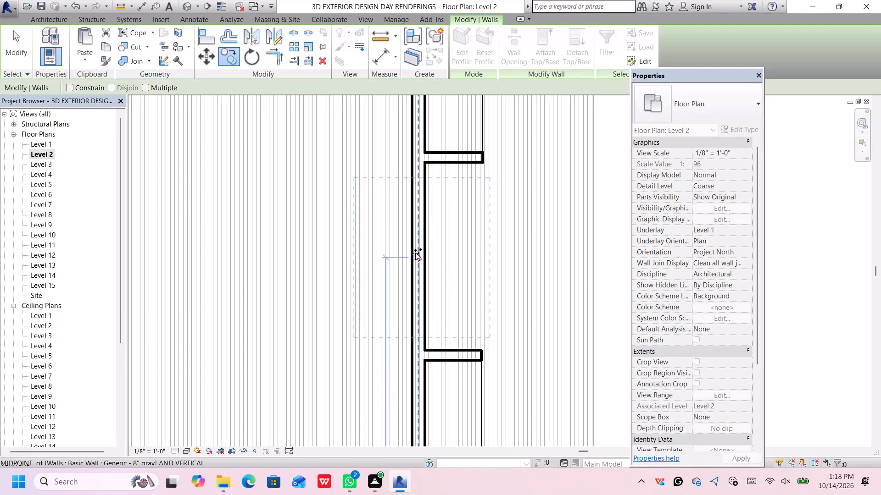
left_click(415, 253)
scroll(415, 253, "down", 15)
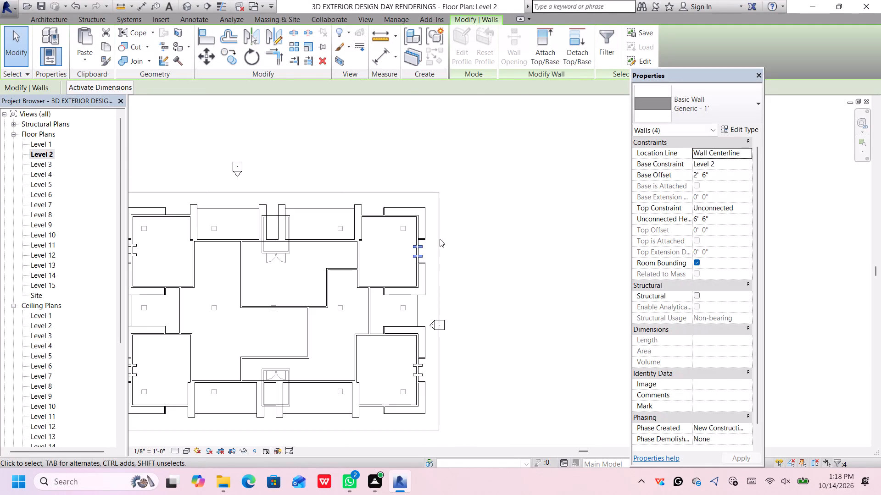
Examine the copied Generic - 1' walls at the four corner rooms in the Level 2 plan and the 3D view.
scroll(494, 249, "down", 5)
left_click(480, 278)
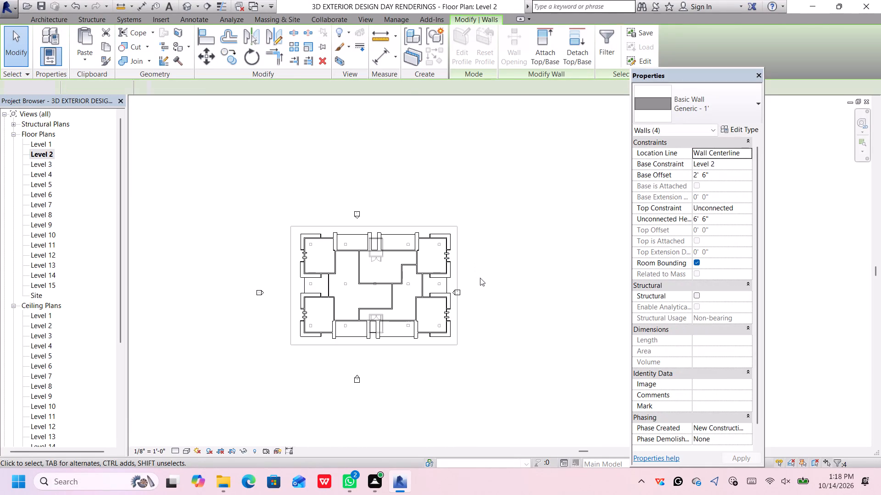
scroll(453, 262, "up", 5)
scroll(464, 264, "down", 1)
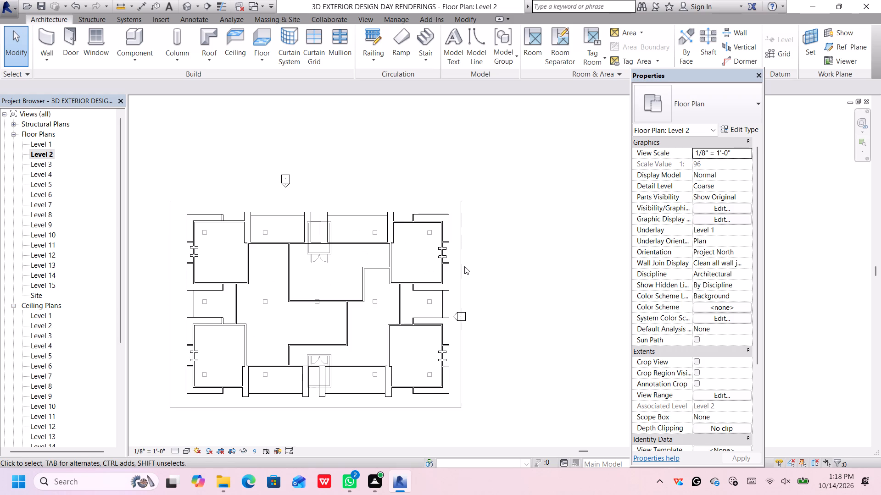
middle_click_drag(467, 271, 483, 270)
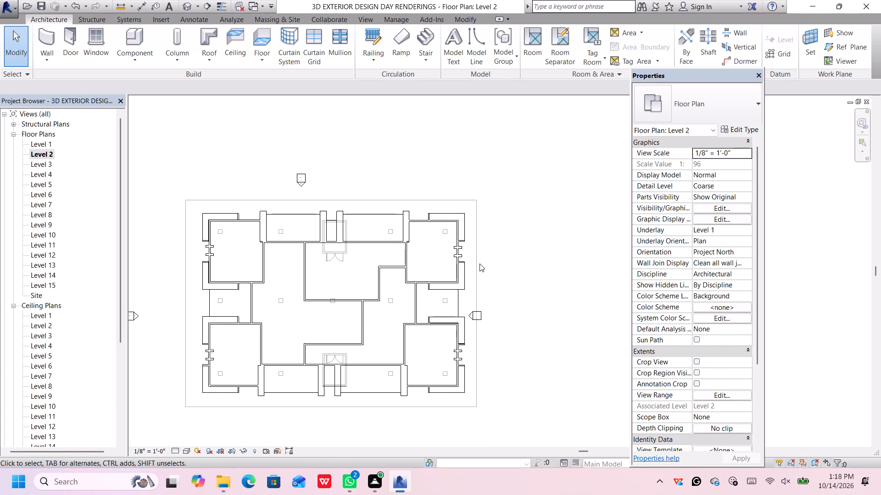
left_click(183, 6)
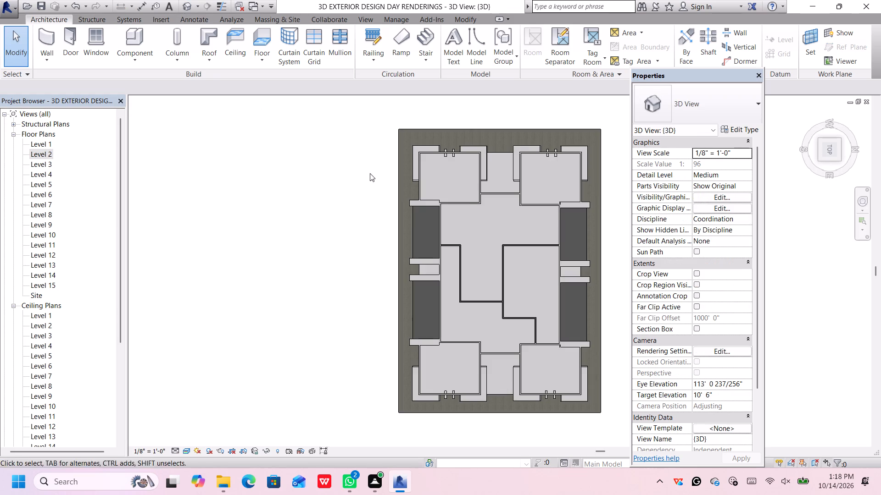
left_click(822, 159)
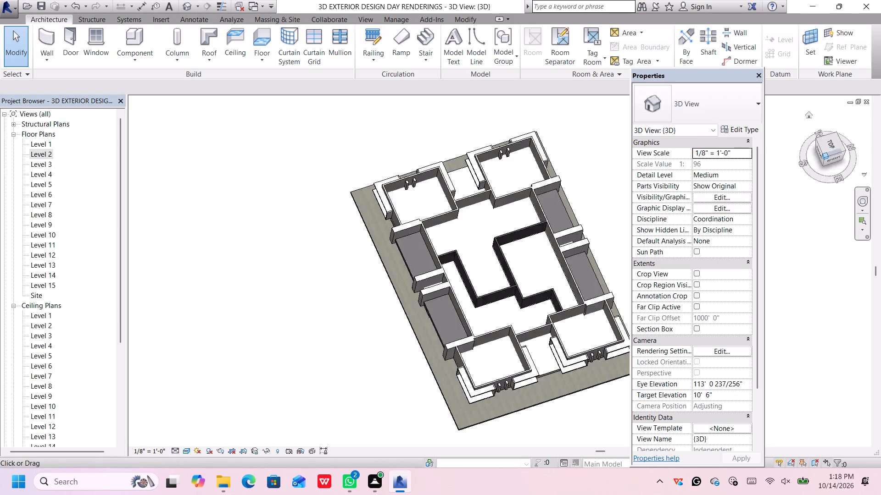
middle_click_drag(493, 406, 457, 378)
scroll(525, 319, "up", 6)
middle_click_drag(519, 316, 508, 313)
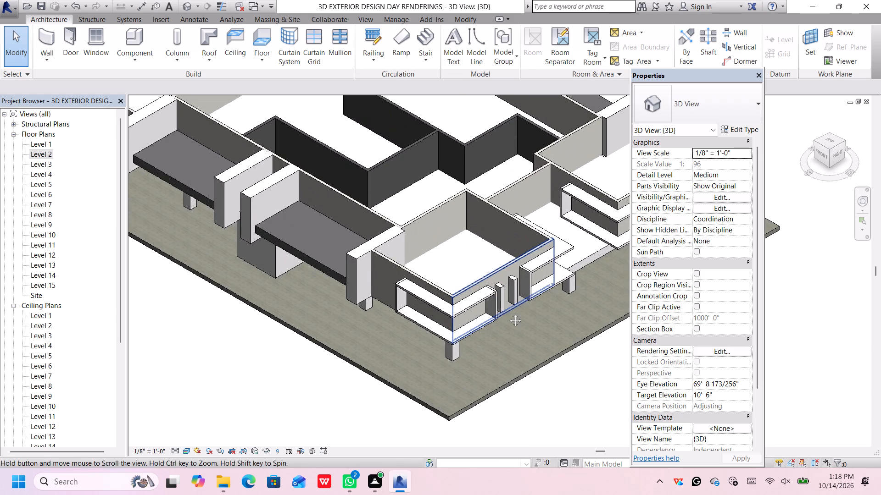
middle_click_drag(508, 313, 470, 313)
scroll(470, 313, "up", 5)
left_click(457, 286)
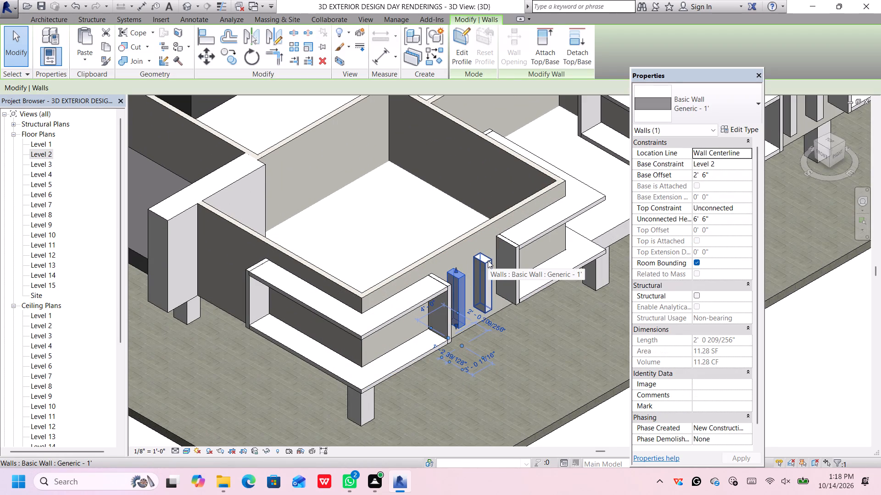
scroll(489, 261, "down", 10)
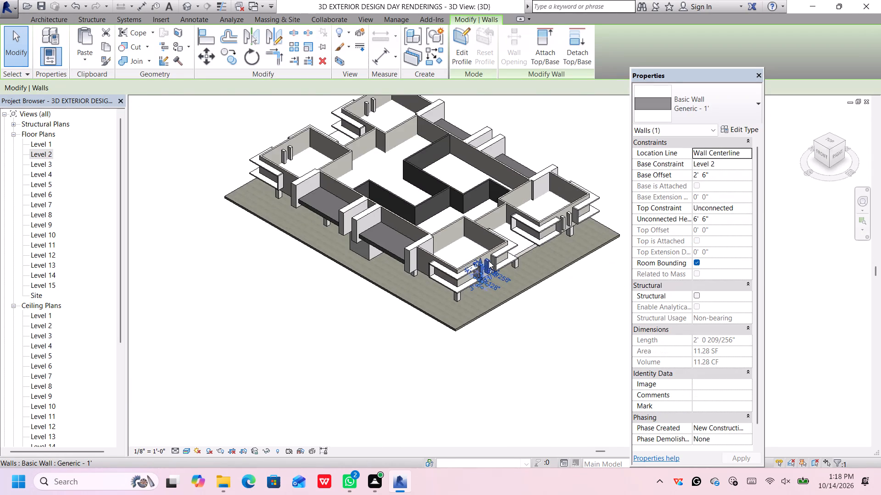
scroll(489, 261, "down", 1)
middle_click_drag(489, 262, 496, 283)
scroll(496, 280, "up", 2)
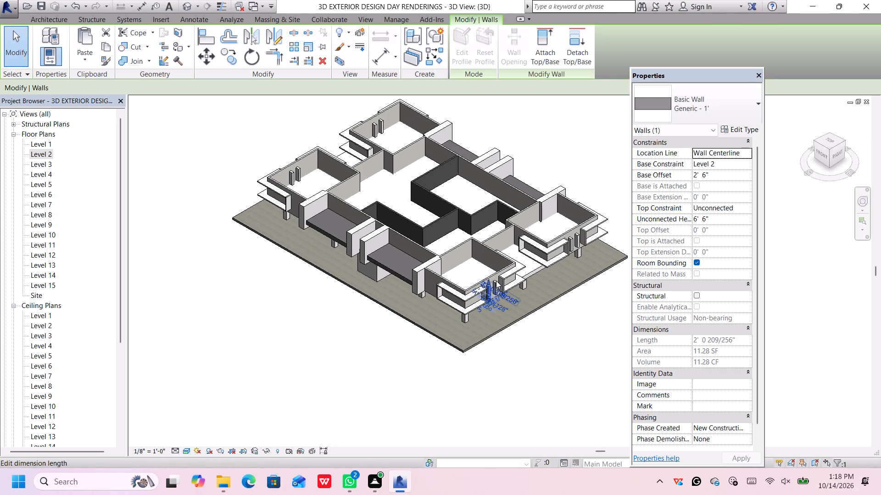
scroll(496, 280, "up", 4)
Set the base offset of all sixteen Generic - 1' walls on the four corner rooms' outer walls to 0 in the 3D view.
left_click(496, 286)
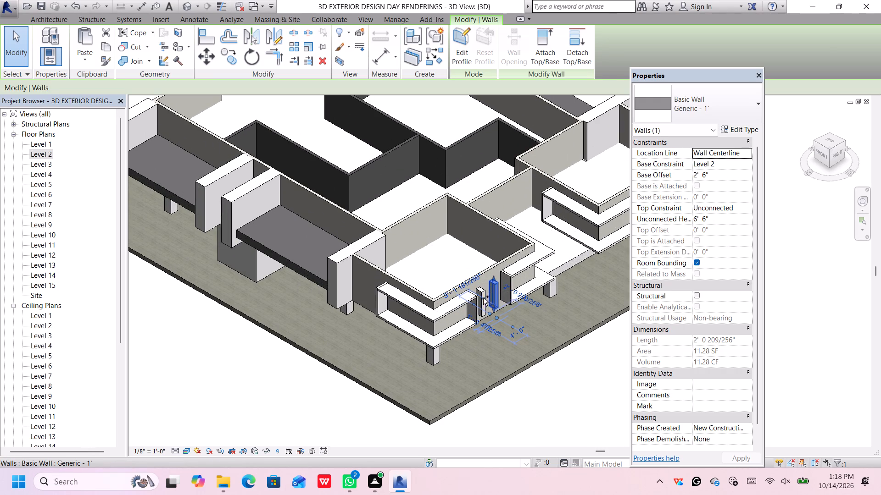
left_click(480, 293, "ctrl")
scroll(473, 276, "up", 3)
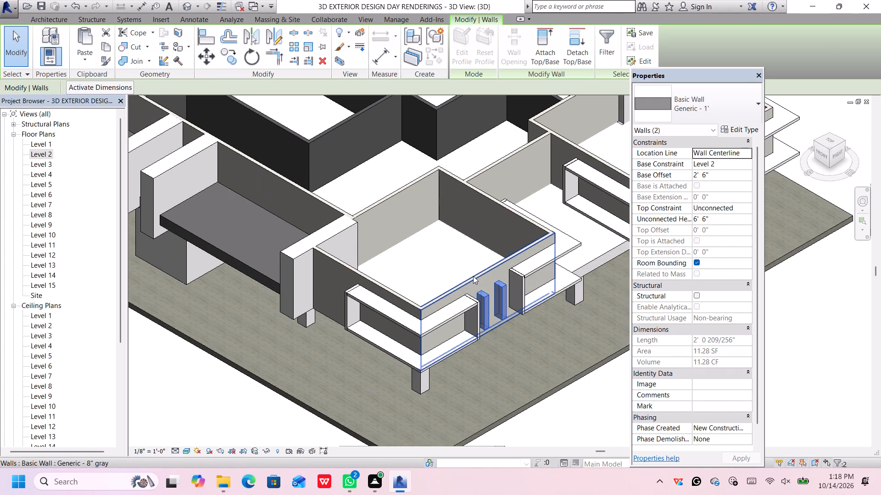
middle_click_drag(462, 261, 514, 439)
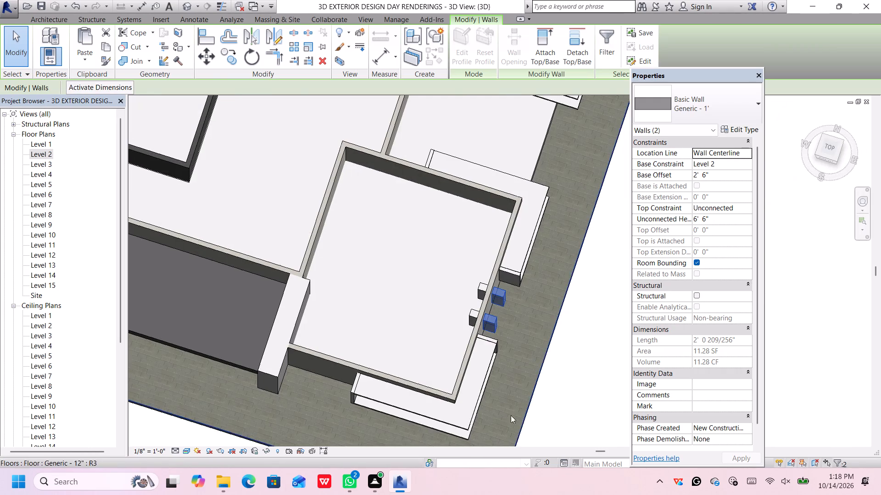
scroll(463, 318, "up", 5)
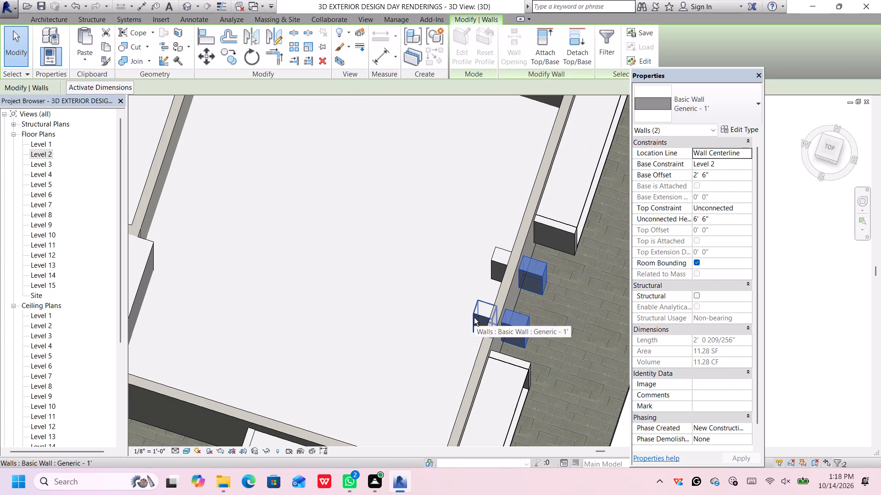
left_click(478, 315, "ctrl")
left_click(500, 257, "ctrl")
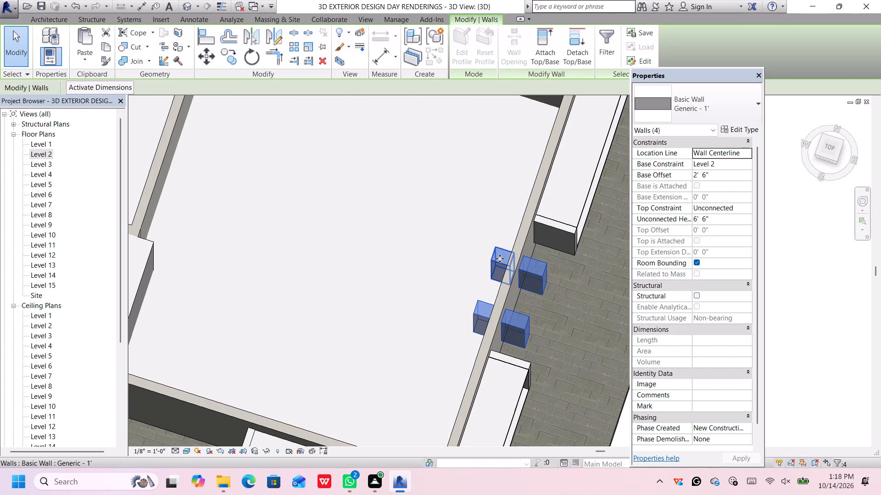
scroll(500, 259, "down", 15)
middle_click_drag(550, 182, 531, 279)
scroll(522, 327, "up", 6)
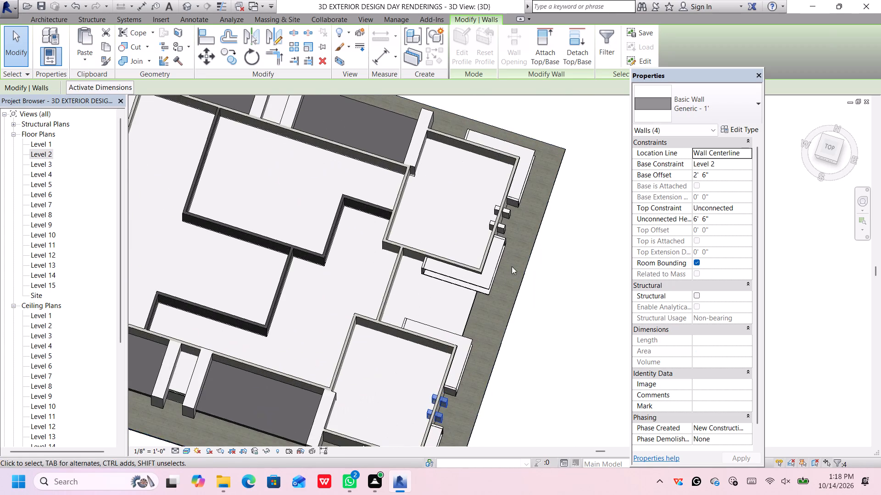
middle_click_drag(512, 266, 527, 388)
scroll(524, 390, "up", 3)
scroll(516, 334, "up", 5)
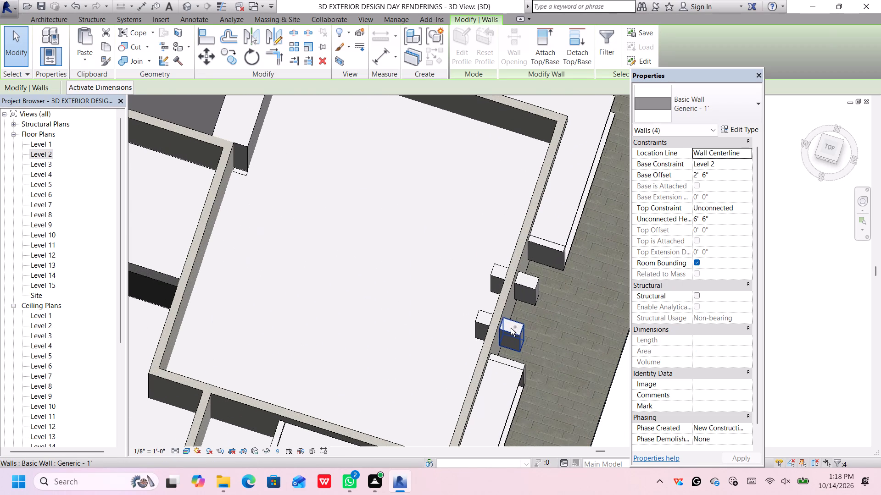
left_click(513, 328, "ctrl")
left_click(526, 284, "ctrl")
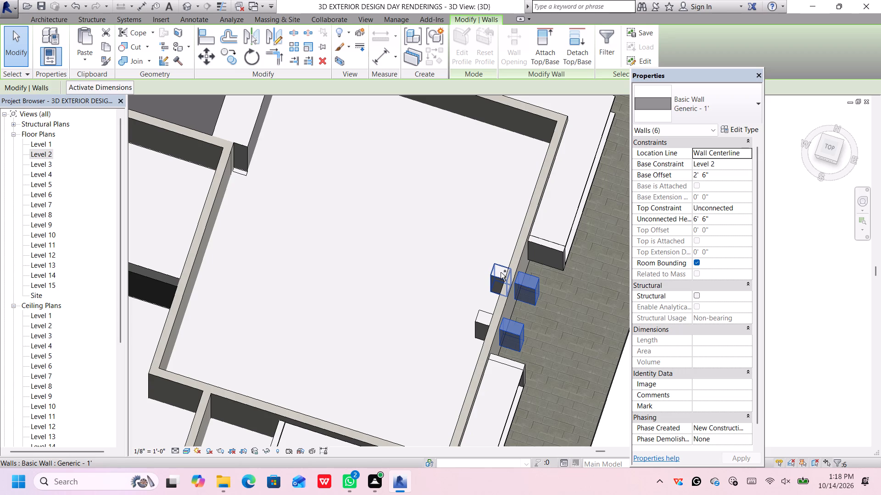
left_click(500, 274, "ctrl")
left_click(487, 316, "ctrl")
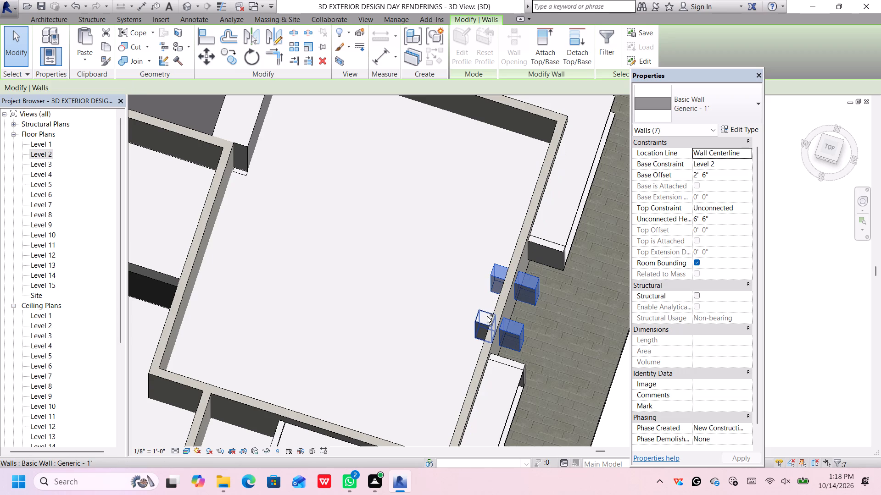
scroll(493, 306, "down", 13)
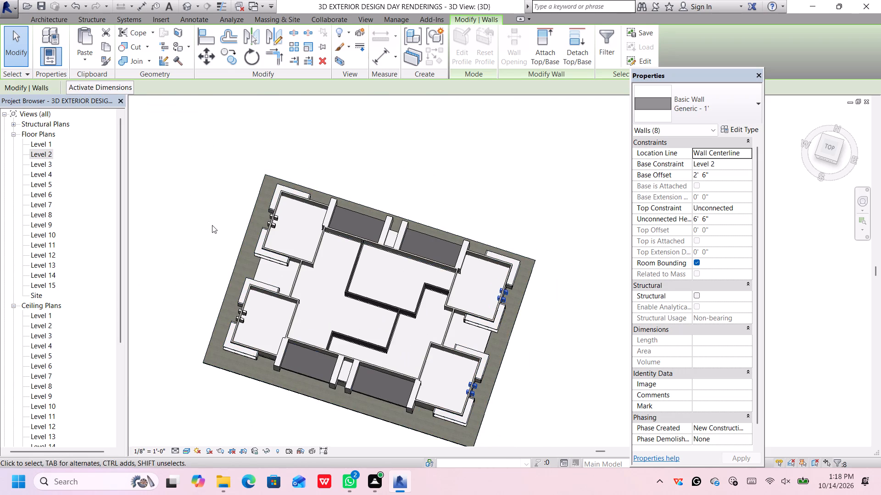
scroll(310, 184, "down", 1)
middle_click_drag(316, 187, 351, 230)
middle_click_drag(352, 231, 356, 237)
scroll(361, 235, "up", 5)
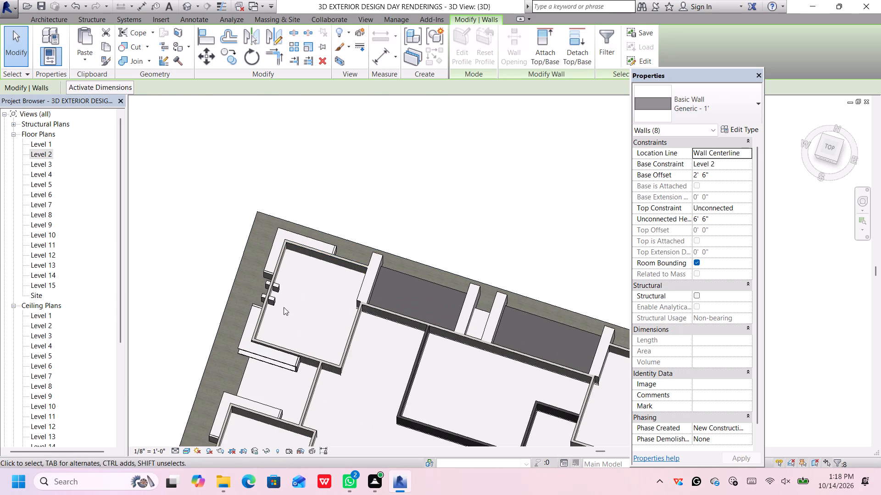
middle_click_drag(284, 307, 361, 258)
middle_click(366, 254)
scroll(354, 254, "up", 1)
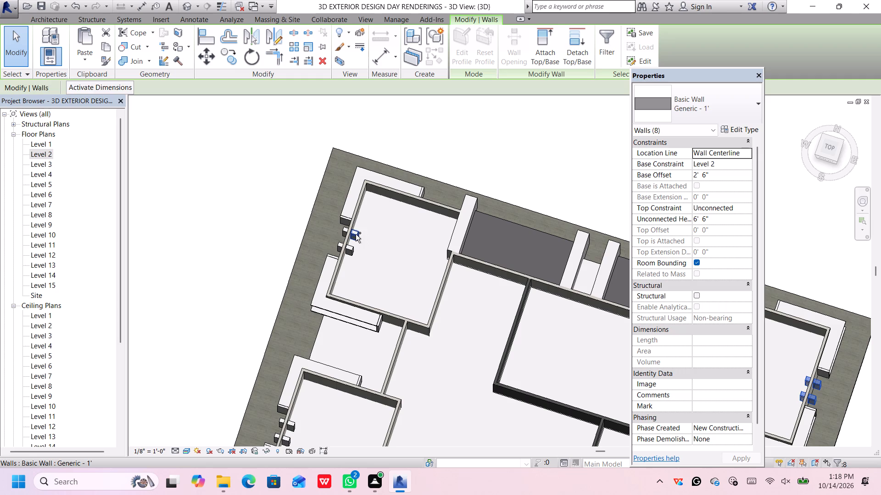
left_click(356, 234, "ctrl")
left_click(350, 251, "ctrl")
left_click(341, 231, "ctrl")
left_click(339, 247, "ctrl")
scroll(347, 273, "down", 4, "ctrl")
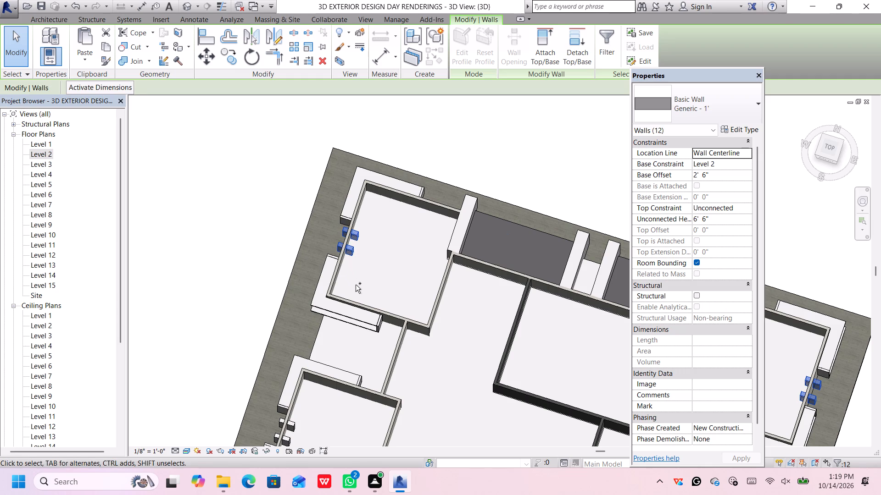
middle_click_drag(356, 284, 358, 280, "ctrl")
middle_click(358, 279, "ctrl")
middle_click(367, 264)
middle_click_drag(366, 284, 396, 167)
scroll(340, 324, "up", 4)
left_click(321, 282, "ctrl")
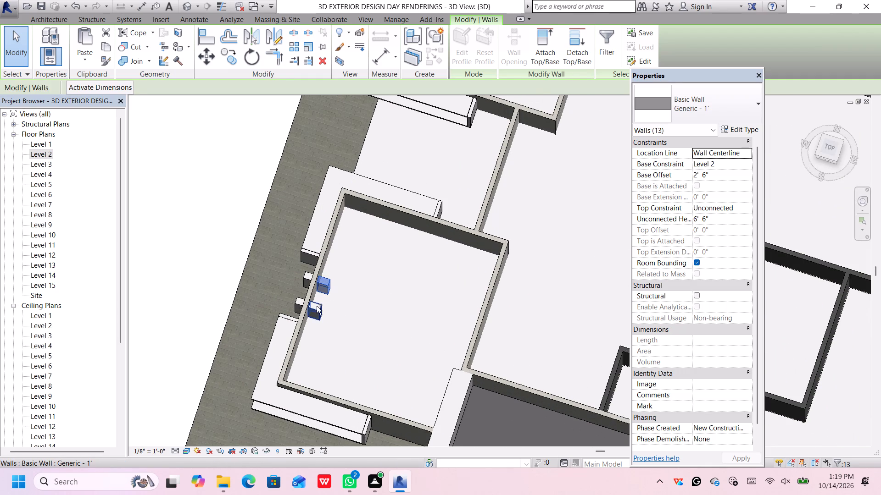
left_click(317, 311, "ctrl")
left_click(298, 303, "ctrl")
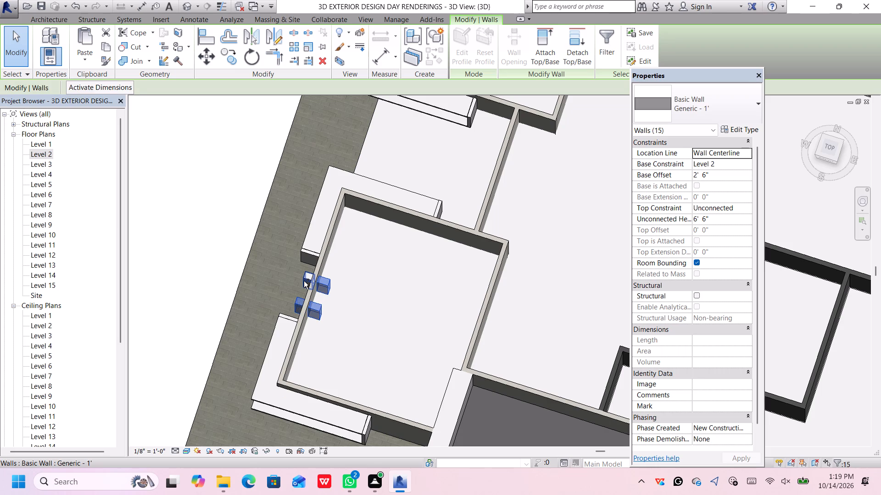
left_click(304, 281, "ctrl")
scroll(307, 282, "down", 11)
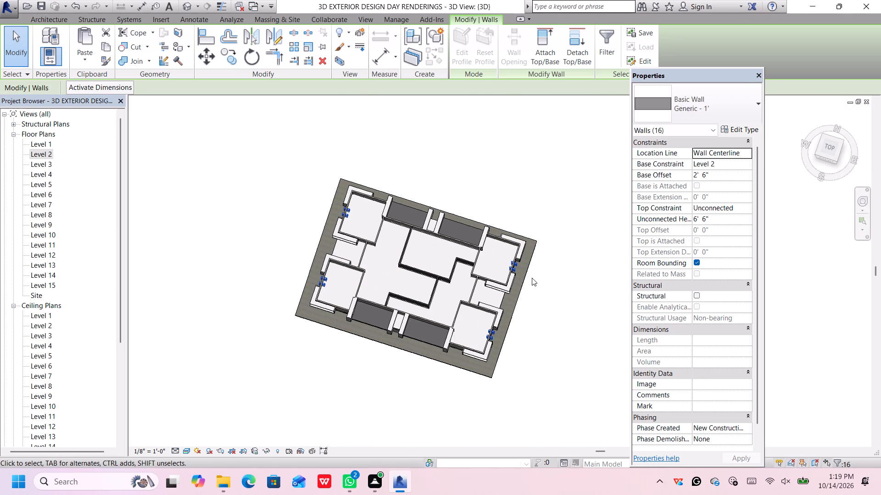
left_click(721, 175)
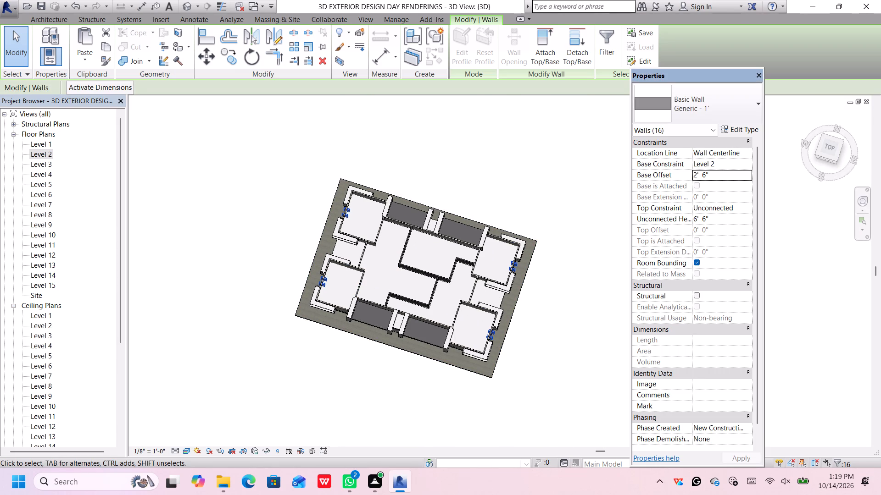
key("BackSpace")
key("Insert")
key("0")
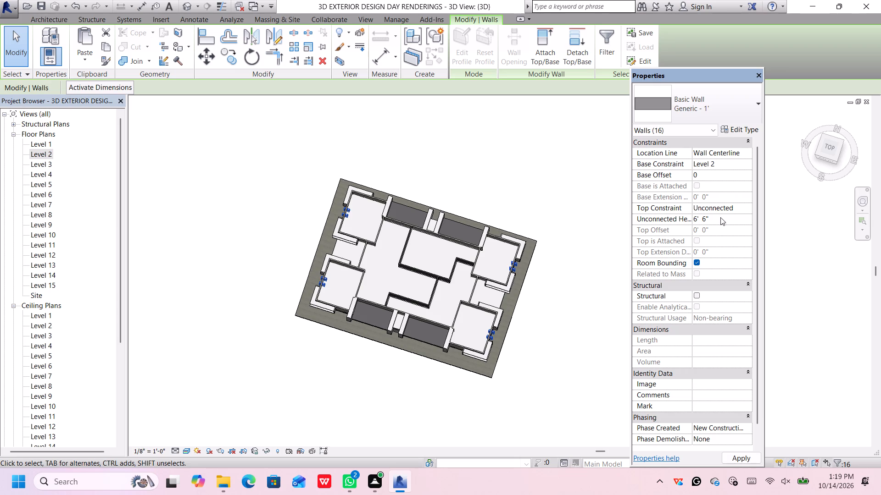
Set the unconnected height of the same sixteen Generic - 1' walls to 12'.
left_click(722, 217)
key("BackSpace")
key("1")
key("2")
key("apostrophe")
key("Return")
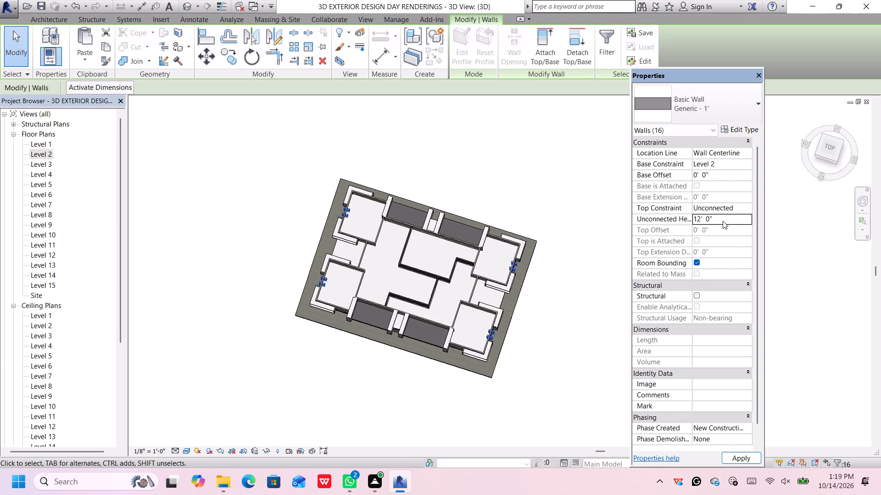
key("Return")
Examine the sixteen selected Generic - 1' walls at the four corner rooms in an isometric 3D view, and clear the selection.
scroll(611, 291, "down", 4)
middle_click_drag(597, 283, 589, 279)
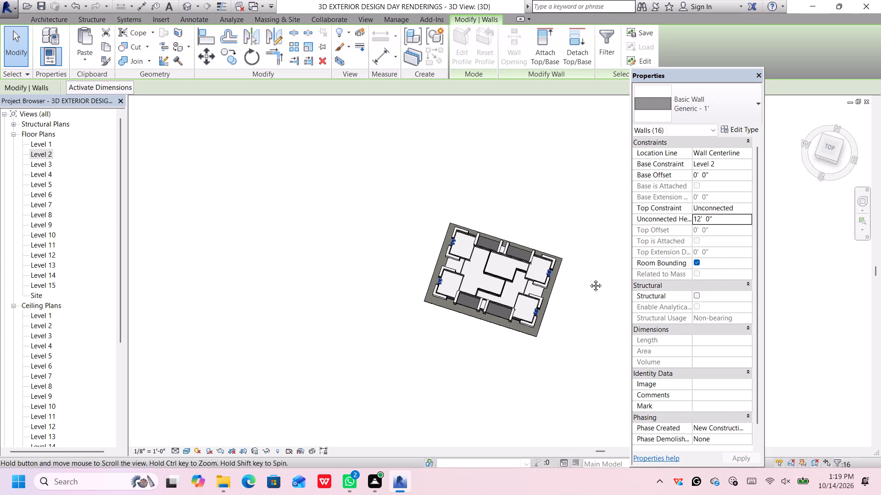
middle_click_drag(589, 279, 564, 265)
scroll(561, 263, "up", 6)
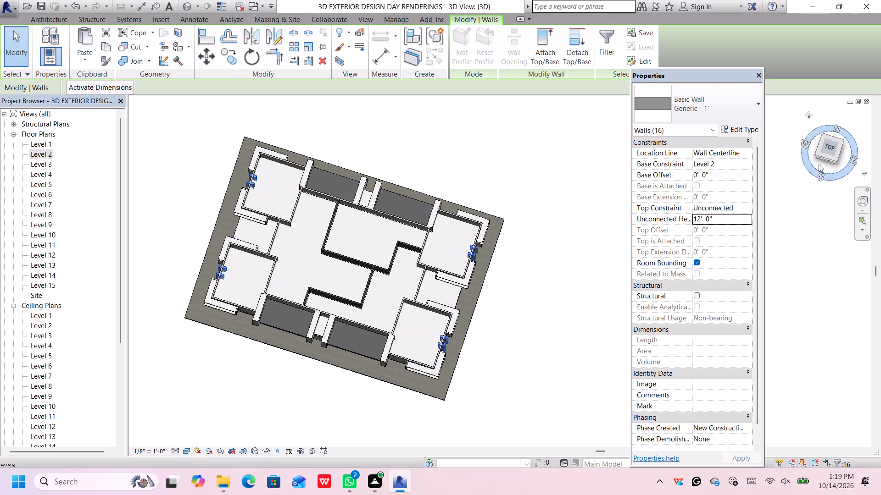
left_click(836, 160)
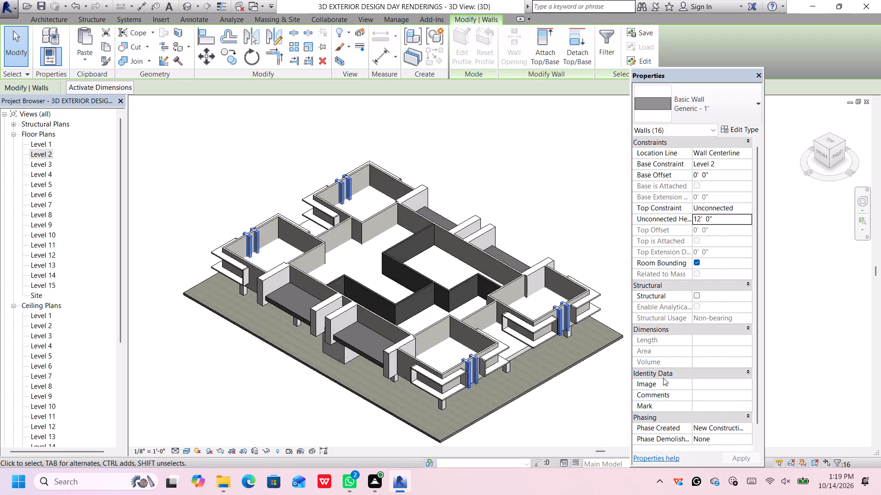
scroll(602, 399, "down", 1)
middle_click_drag(569, 410, 513, 363)
middle_click(513, 363)
middle_click(513, 363)
scroll(512, 363, "up", 1)
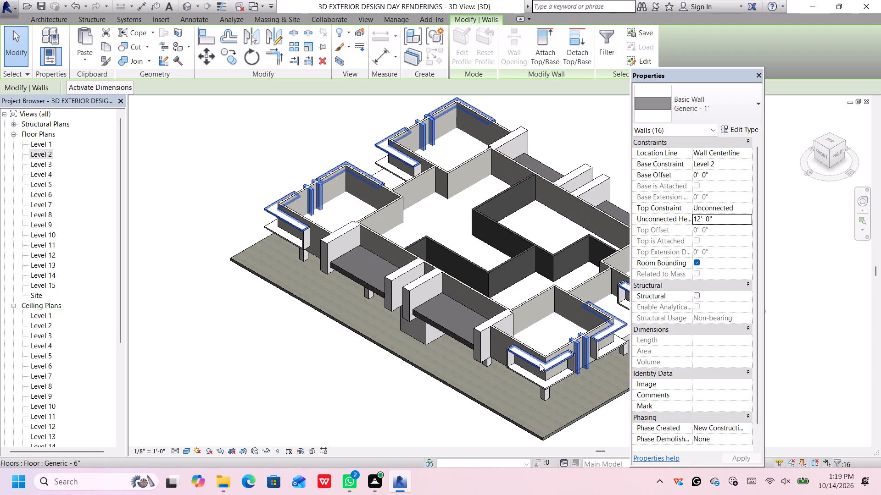
middle_click_drag(606, 371, 560, 346)
middle_click(560, 346)
scroll(587, 379, "up", 4)
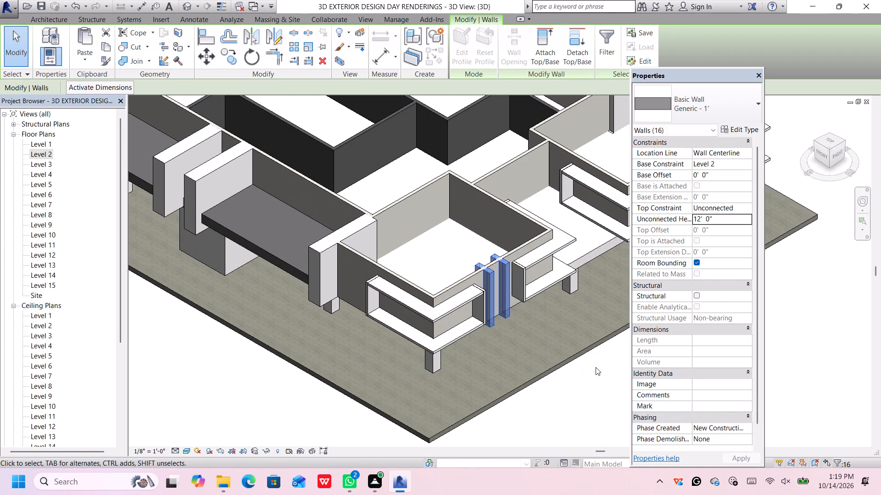
middle_click_drag(596, 367, 578, 357)
middle_click(572, 353)
middle_click(566, 348)
middle_click(566, 348)
middle_click(566, 348)
middle_click(566, 348)
scroll(574, 371, "down", 1)
scroll(511, 317, "up", 4)
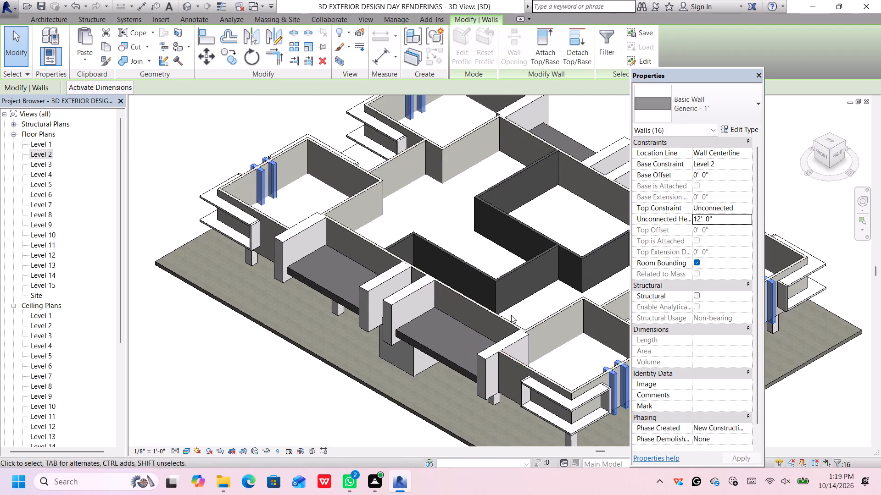
middle_click(507, 305)
middle_click(501, 301)
middle_click(495, 296)
middle_click_drag(493, 293, 425, 233)
middle_click(425, 233)
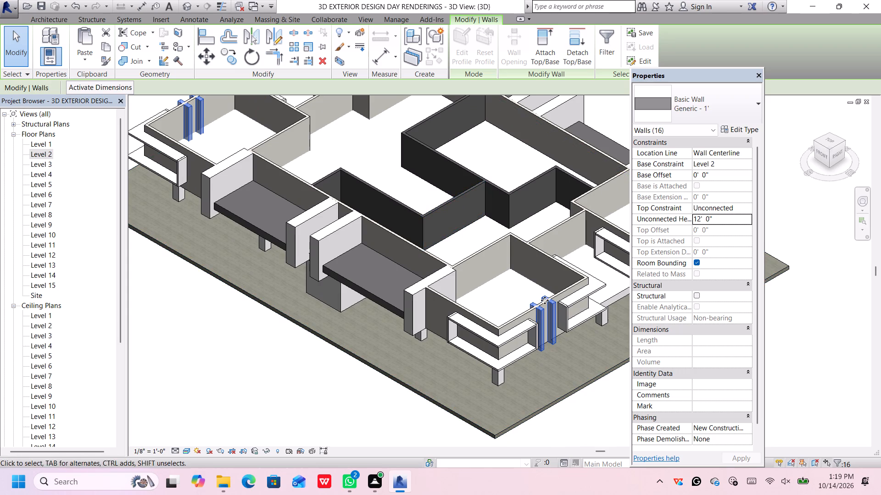
scroll(426, 306, "down", 4)
scroll(470, 304, "down", 1)
scroll(482, 328, "up", 1)
middle_click_drag(542, 402, 483, 361)
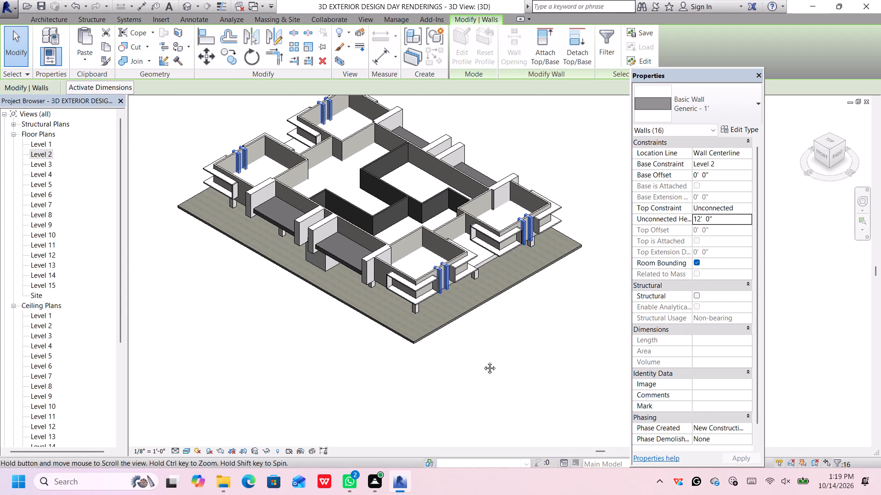
middle_click_drag(483, 361, 468, 352)
left_click(478, 319)
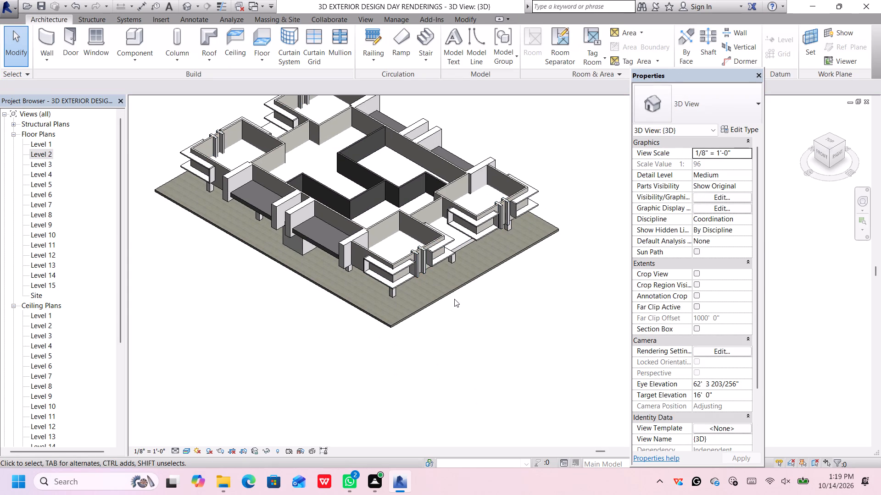
Inspect the paired Generic - 1' walls on the southeast room's east wall up close in 3D, comparing their tops and bases with the adjoining walls.
scroll(419, 250, "up", 7)
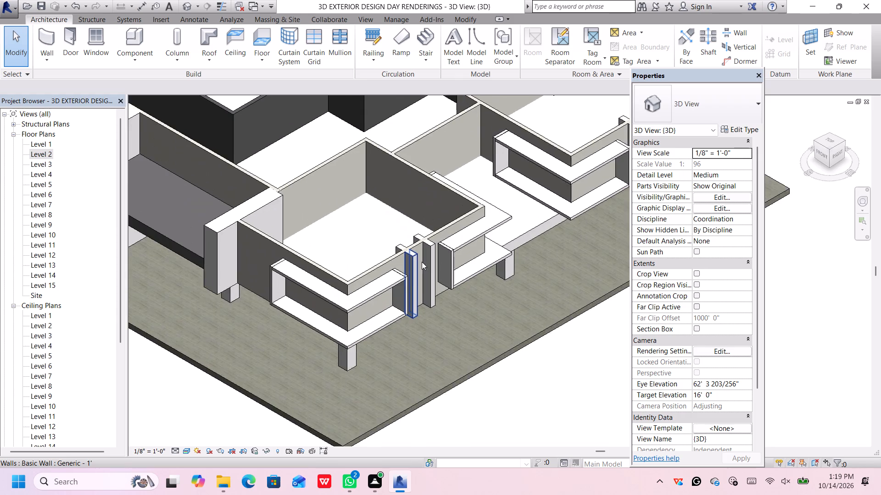
scroll(422, 285, "up", 10)
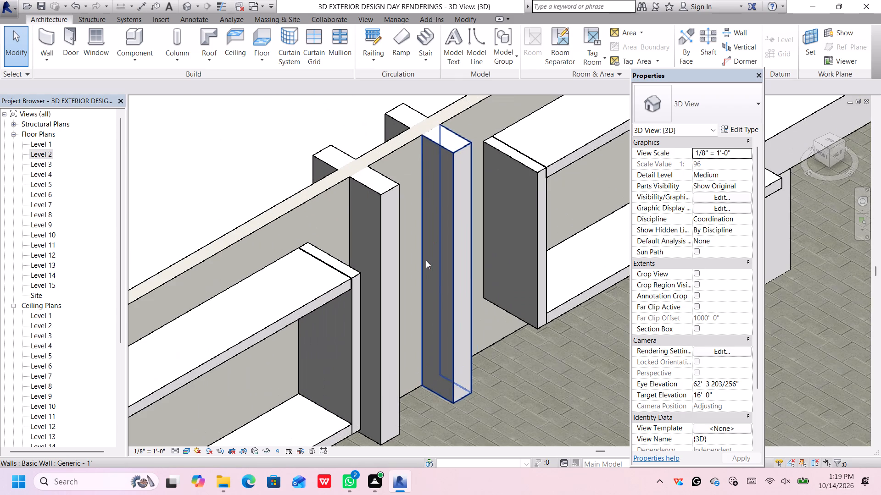
scroll(425, 261, "down", 1)
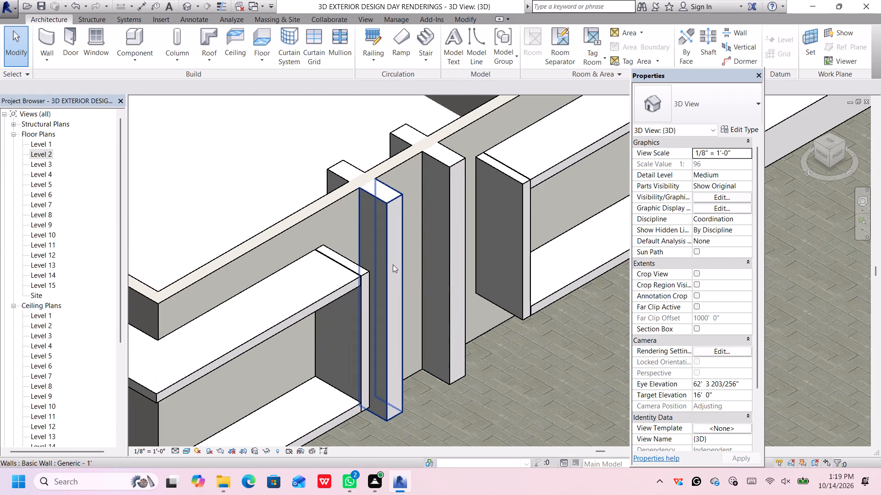
scroll(393, 264, "down", 4)
middle_click_drag(393, 262, 392, 233)
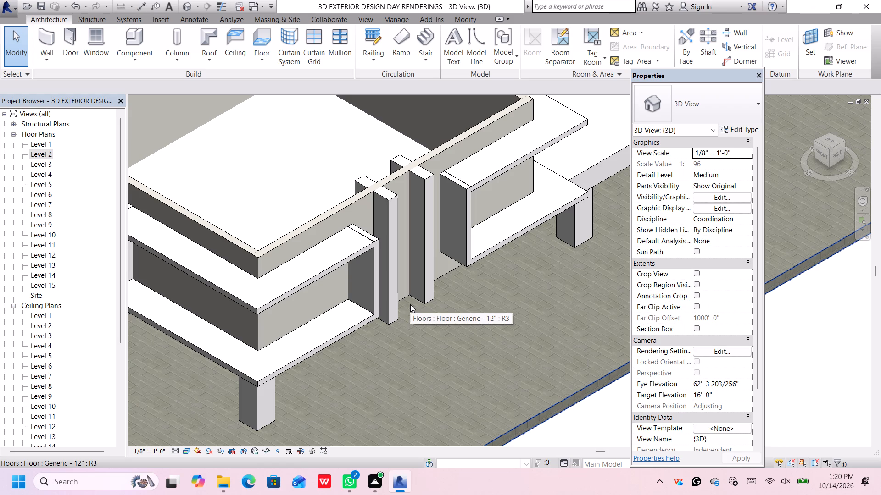
scroll(413, 294, "up", 1)
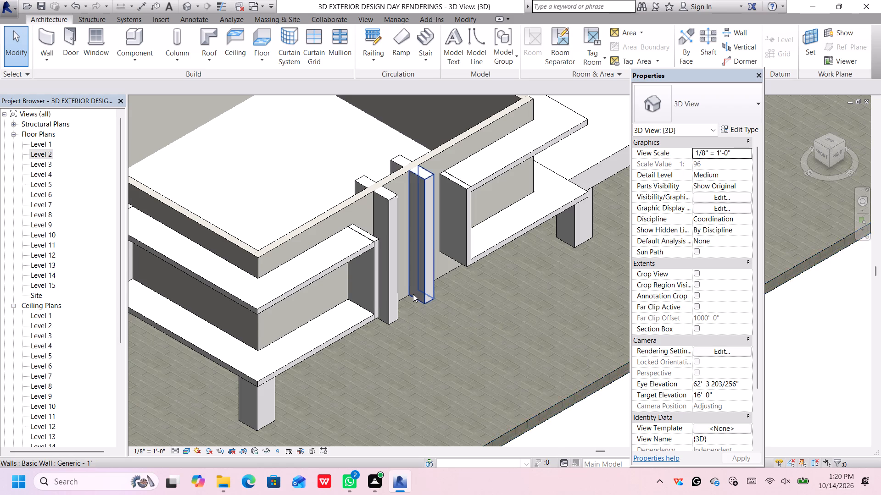
scroll(414, 294, "up", 4)
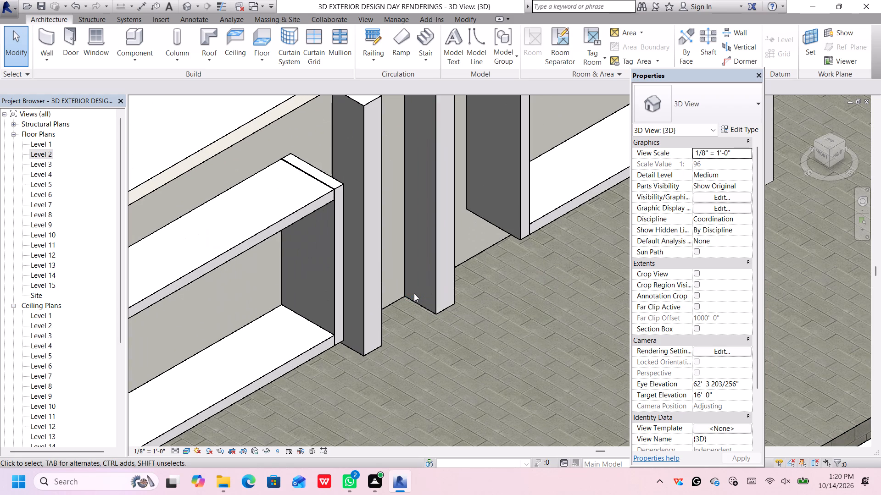
middle_click(428, 282)
middle_click(426, 283)
middle_click(424, 285)
middle_click(399, 301)
middle_click(397, 302)
middle_click(397, 302)
middle_click(397, 302)
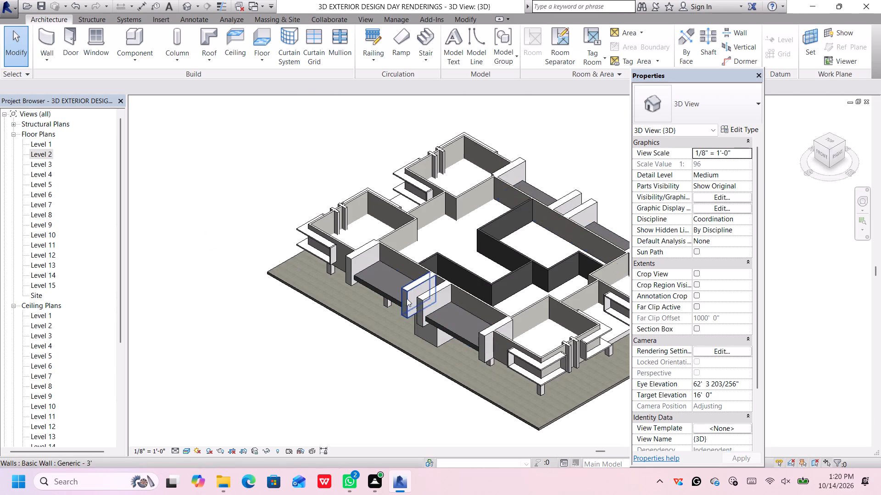
middle_click_drag(589, 423, 474, 347)
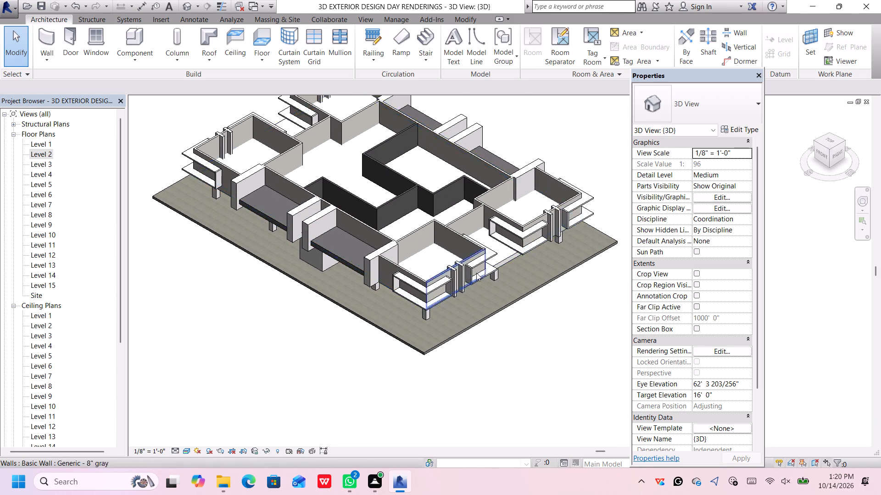
scroll(472, 275, "up", 5)
scroll(464, 282, "down", 6)
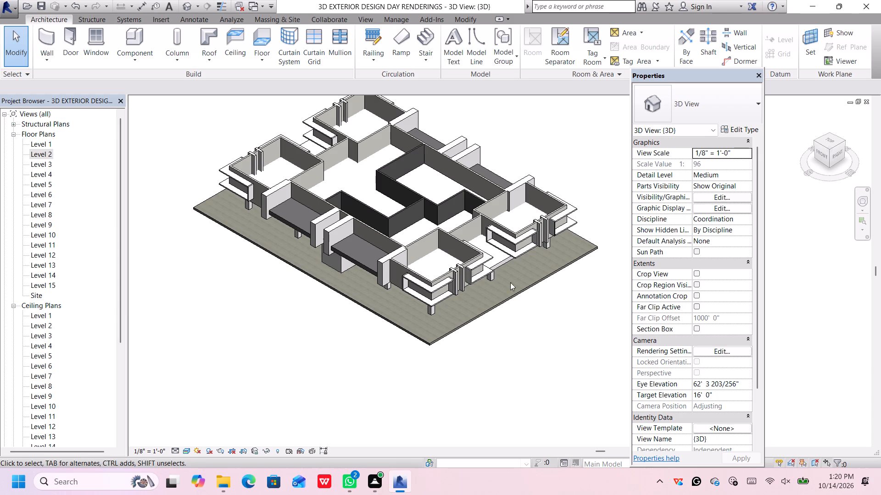
scroll(452, 286, "down", 1)
scroll(454, 284, "up", 6)
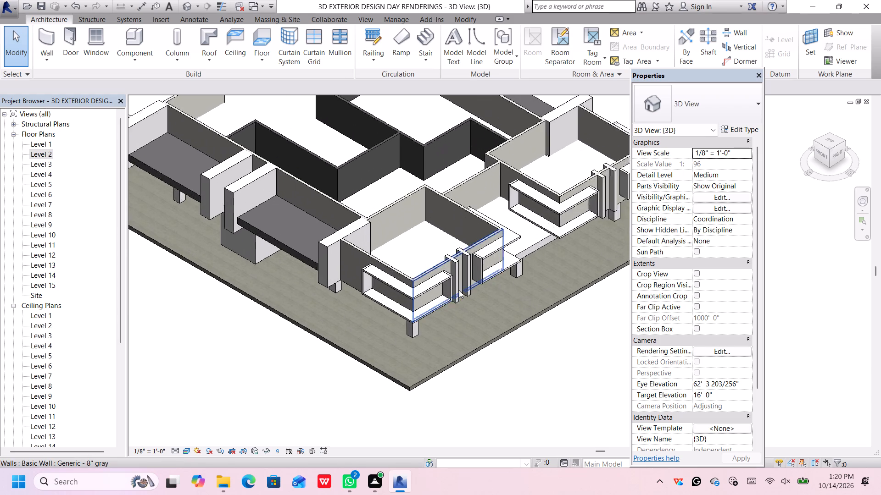
scroll(461, 291, "up", 11)
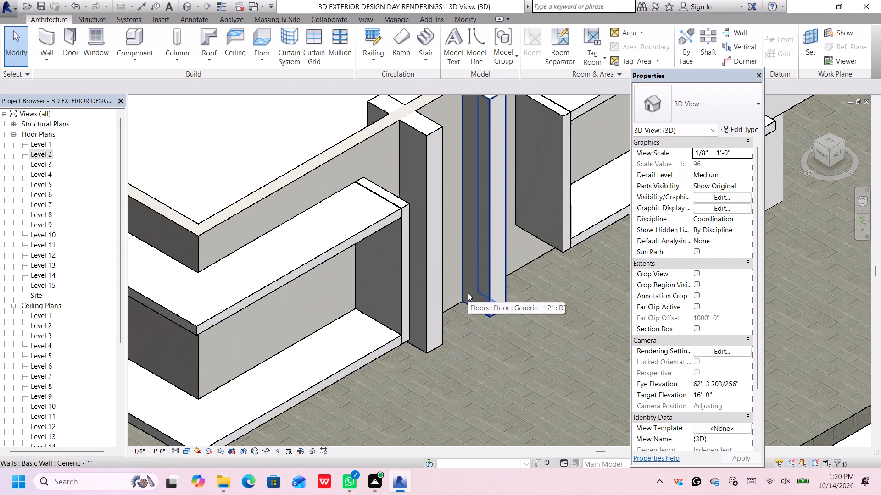
scroll(468, 293, "up", 1)
scroll(471, 289, "down", 1)
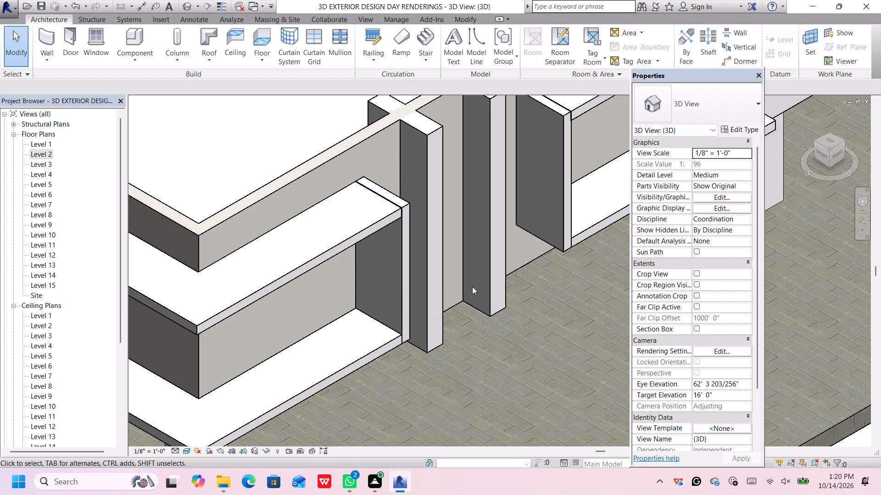
scroll(477, 279, "down", 11)
middle_click_drag(494, 249, 493, 251)
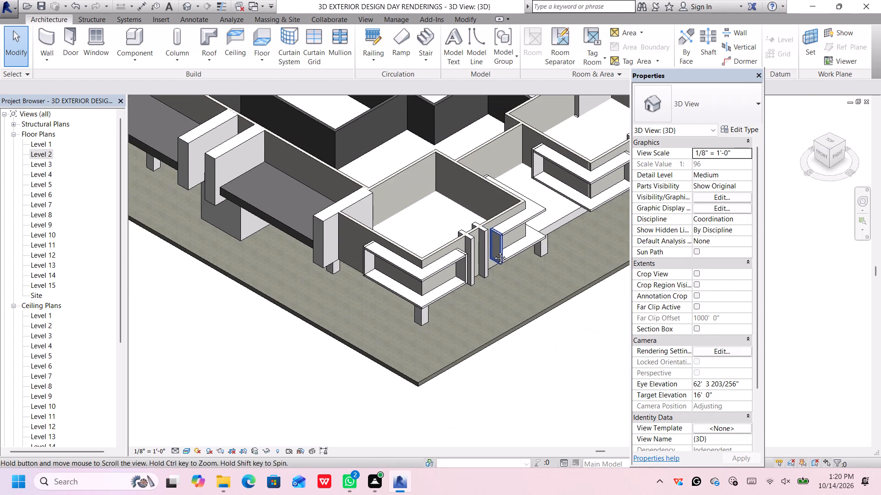
middle_click_drag(493, 251, 493, 315)
scroll(502, 255, "down", 4)
middle_click_drag(511, 240, 502, 268)
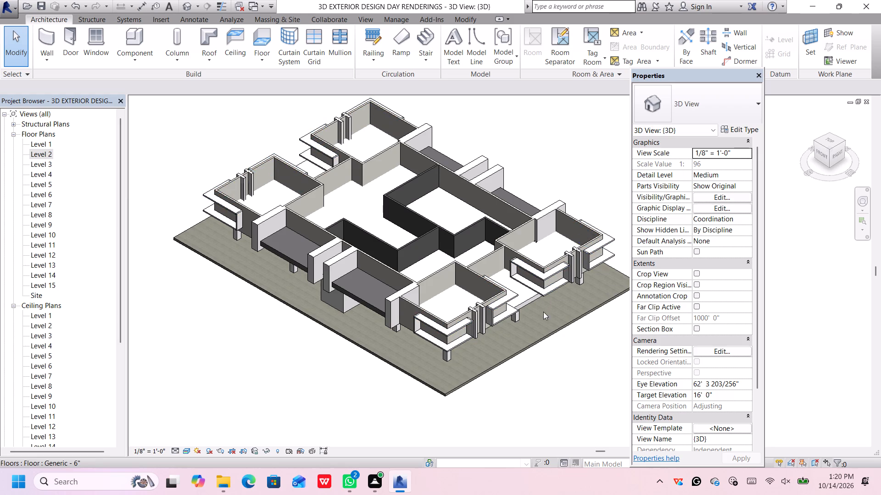
middle_click_drag(518, 359, 504, 316)
scroll(480, 273, "up", 6)
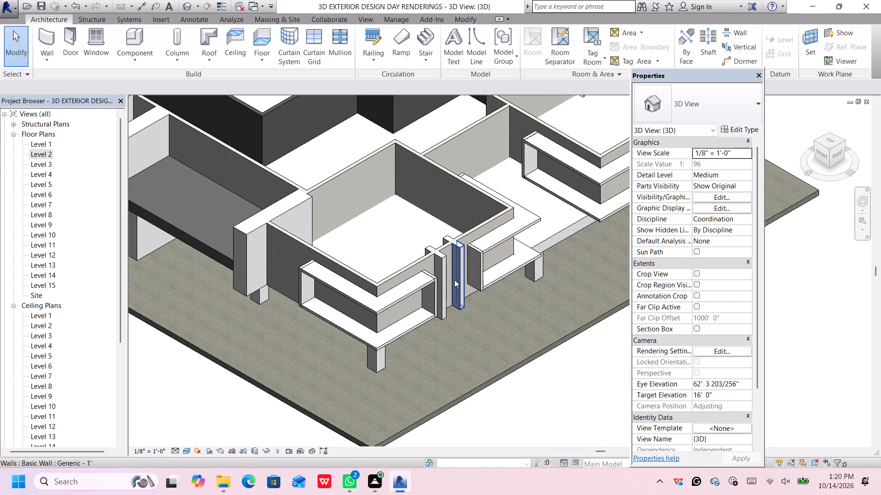
middle_click_drag(454, 280, 460, 299)
middle_click(460, 299)
scroll(460, 299, "up", 5)
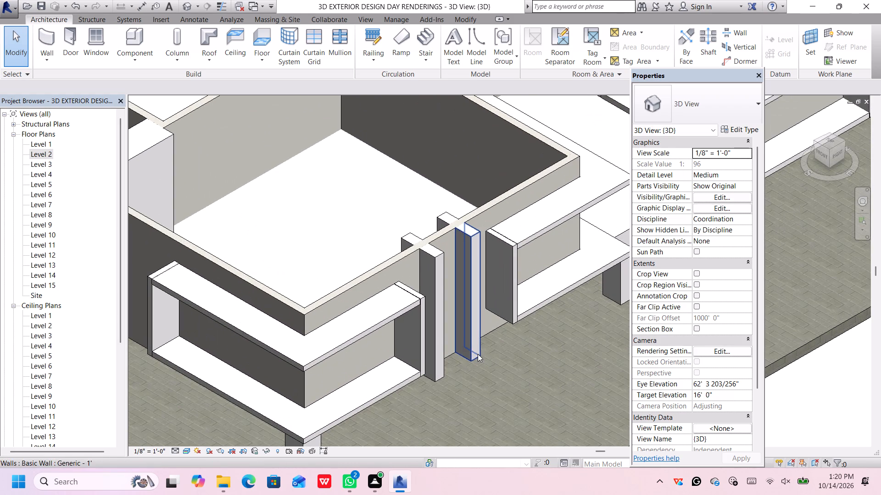
middle_click_drag(474, 341, 470, 317)
middle_click(470, 313)
middle_click_drag(470, 308, 470, 299)
scroll(458, 325, "down", 4)
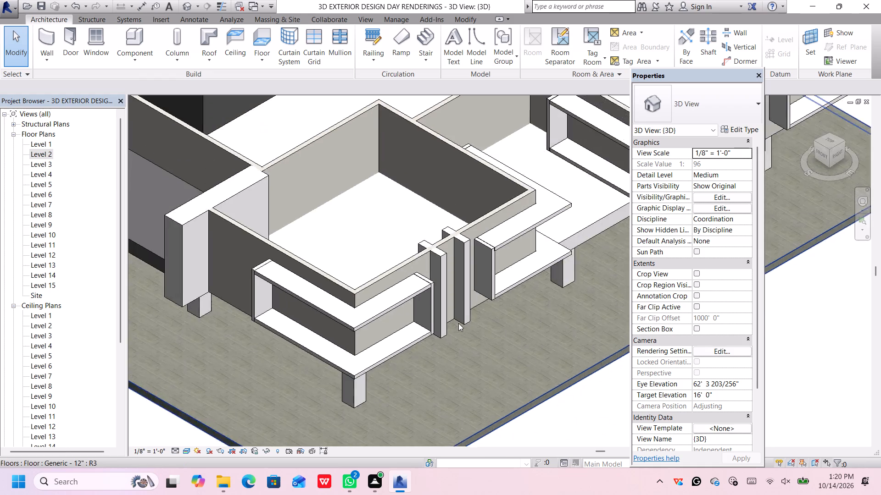
scroll(458, 323, "down", 7)
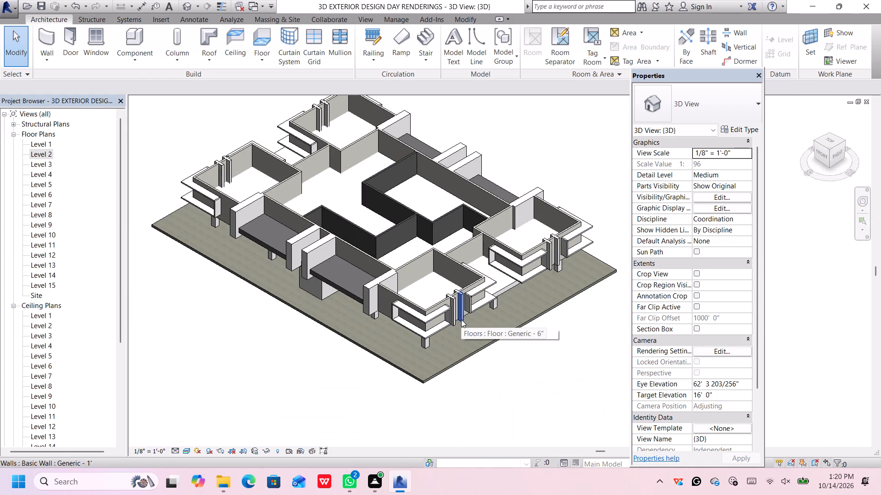
scroll(465, 324, "down", 3)
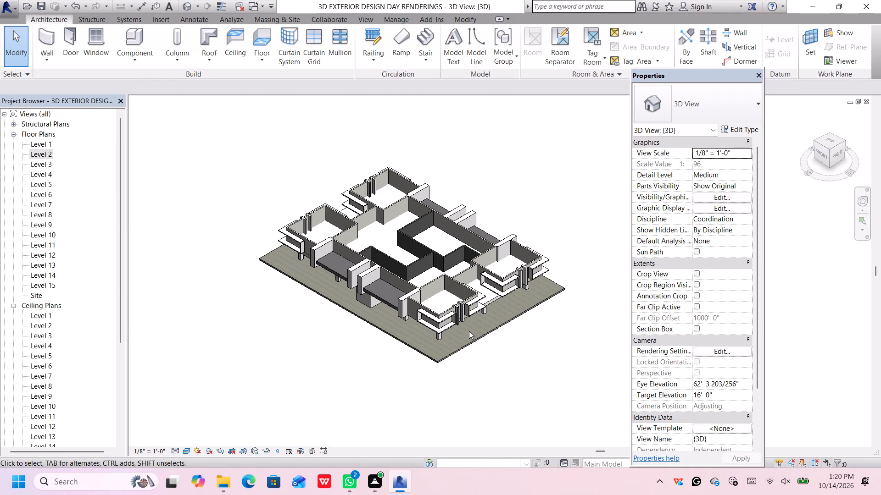
scroll(469, 330, "down", 3)
scroll(481, 324, "up", 6)
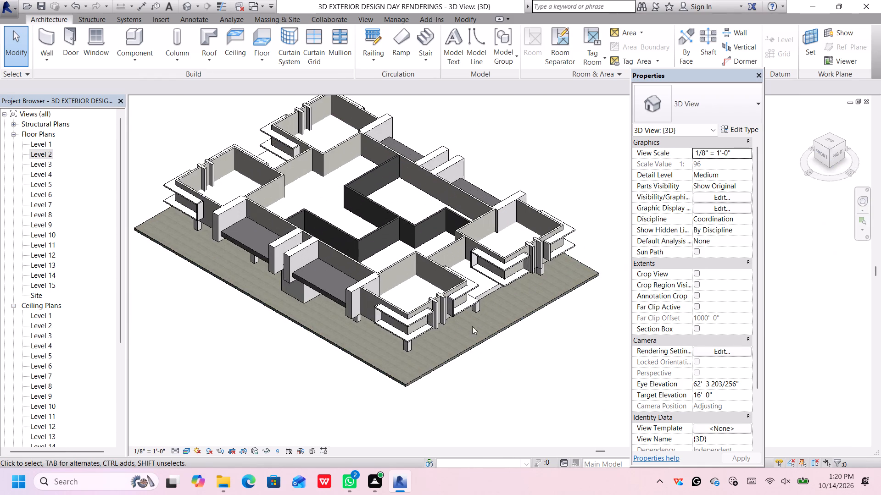
scroll(425, 299, "up", 12)
scroll(466, 318, "up", 4)
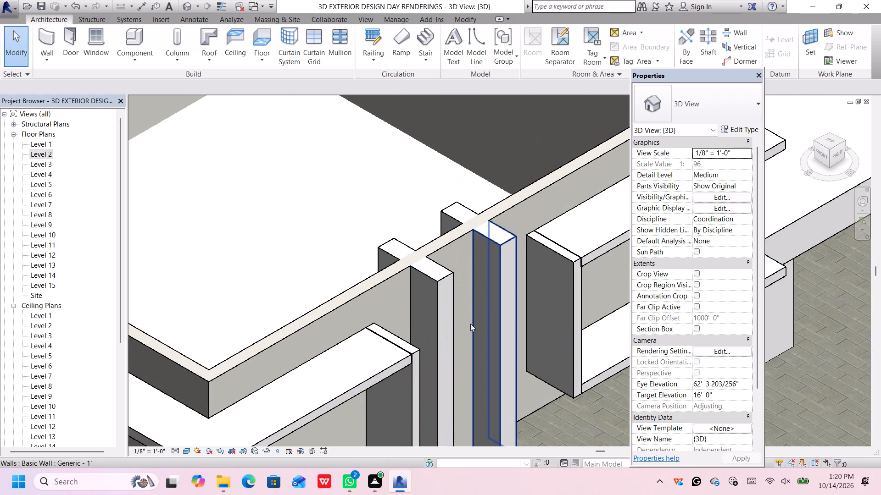
scroll(483, 297, "down", 1)
middle_click_drag(486, 303, 480, 162)
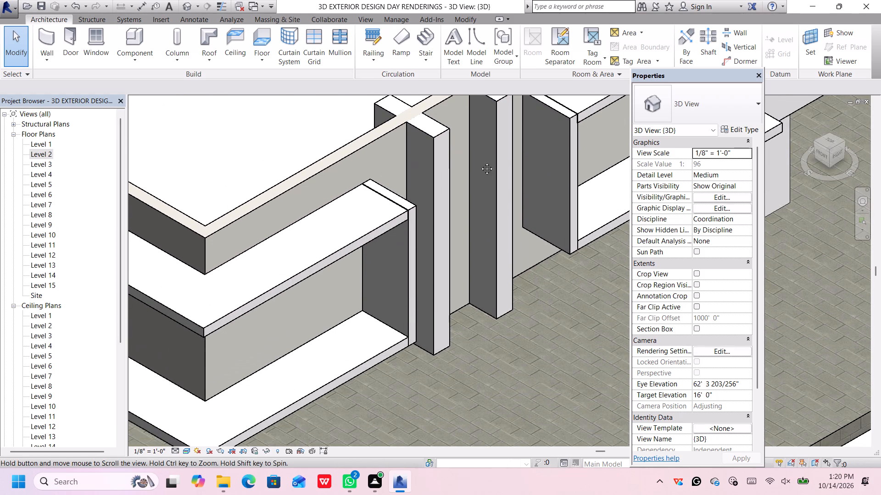
middle_click_drag(480, 162, 480, 164)
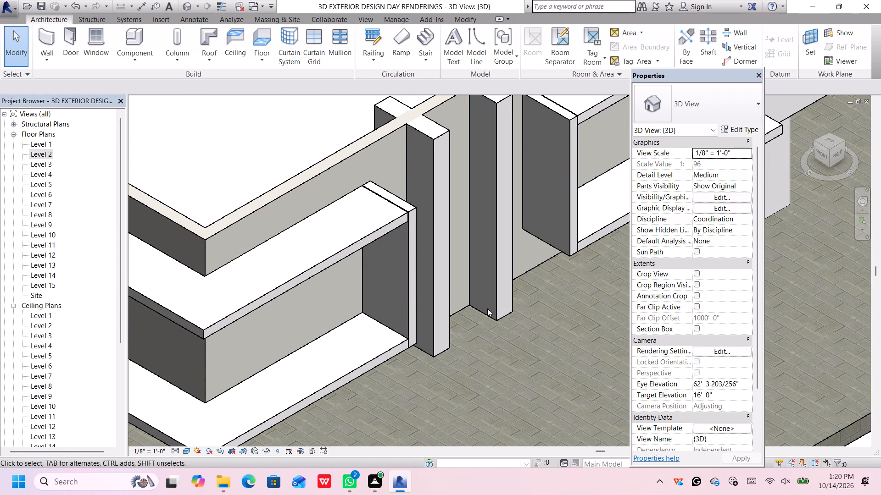
Open the Level 2 floor plan at the paired Generic - 1' walls on the northwest room's west wall.
left_click(829, 140)
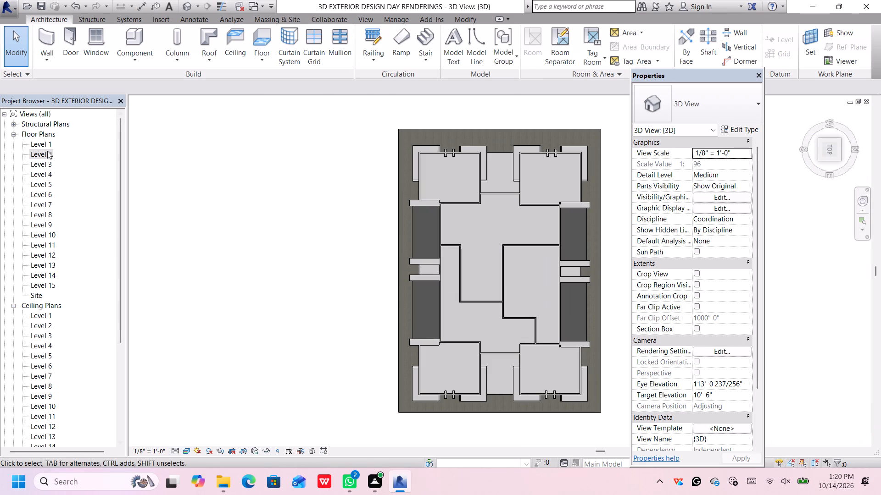
double_click(47, 153)
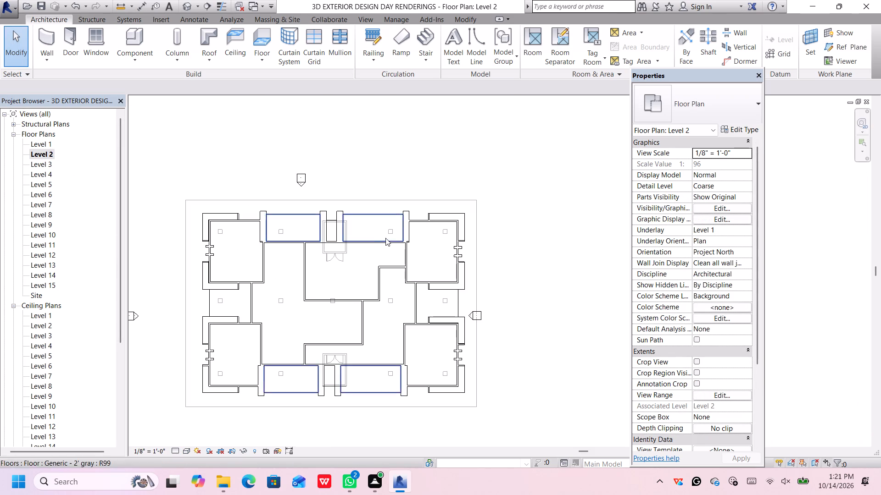
scroll(206, 242, "up", 12)
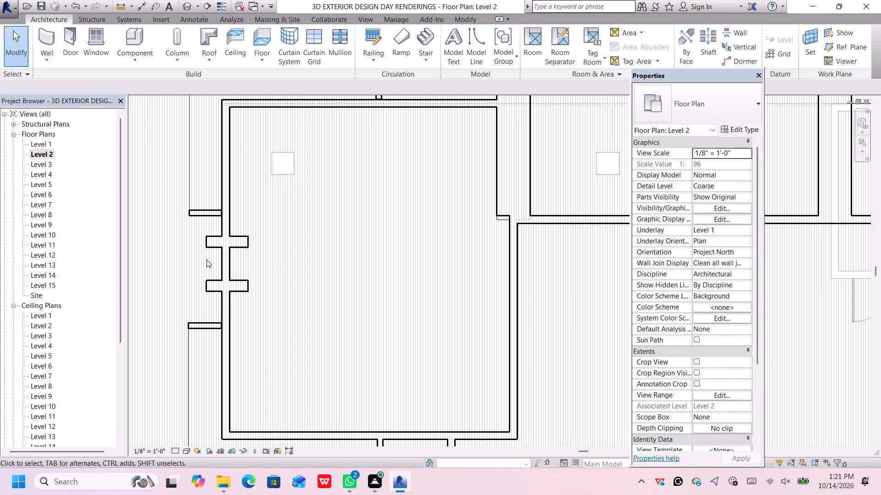
middle_click_drag(212, 253, 231, 276)
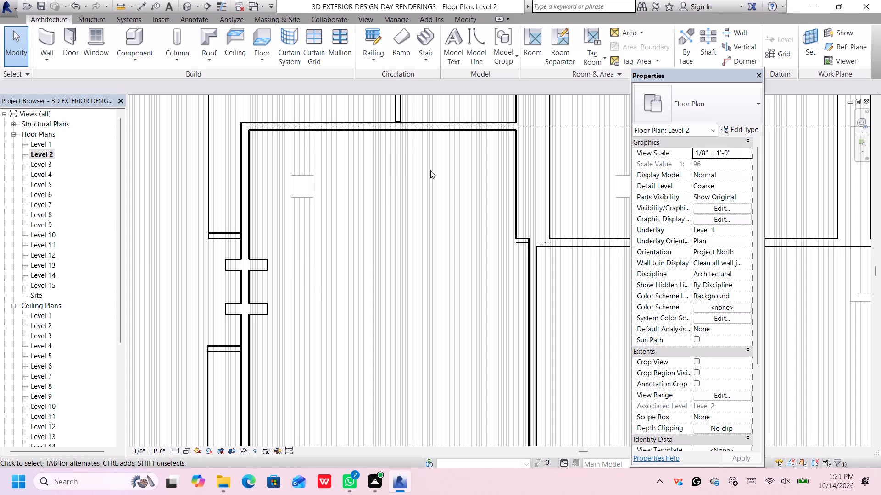
left_click(707, 105)
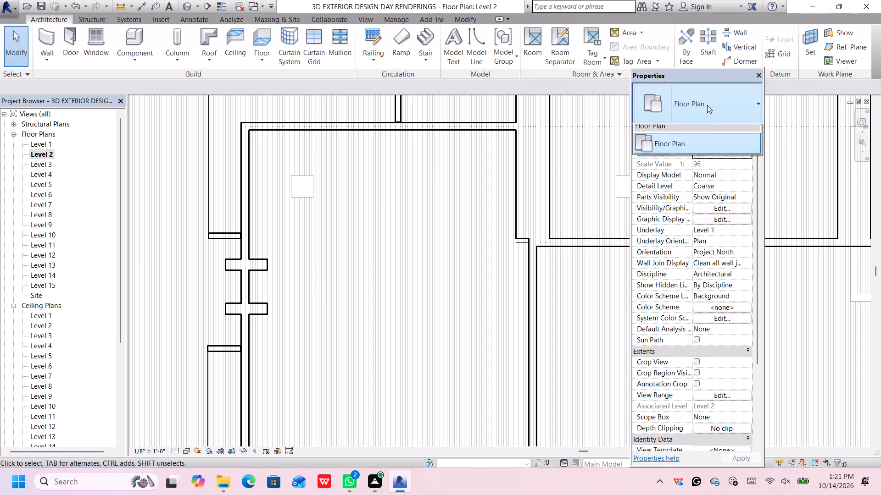
left_click(707, 105)
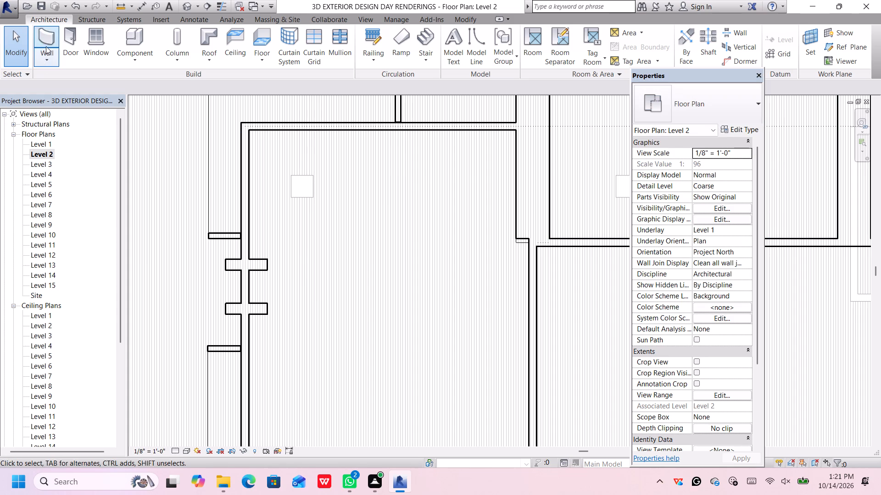
Draw a 3' Generic - 5" wall between the midpoints of the facing sides of the paired walls' outer projections, outside the room.
left_click(46, 46)
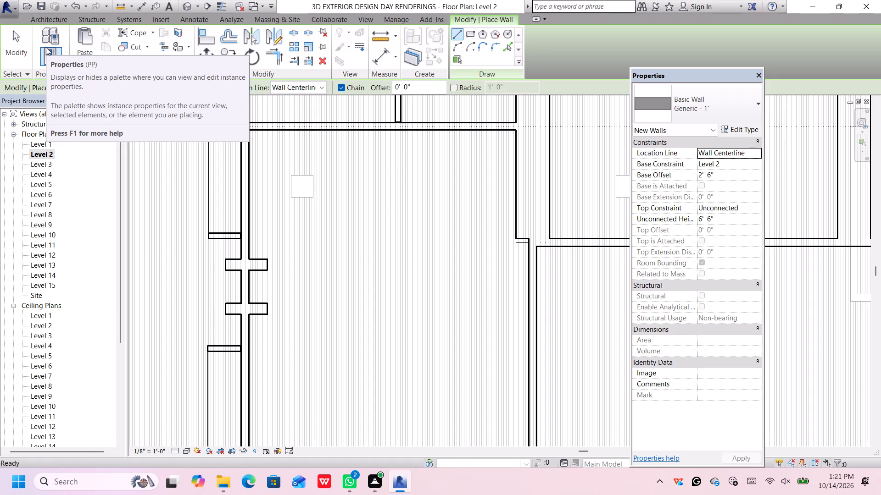
middle_click_drag(245, 236, 314, 221)
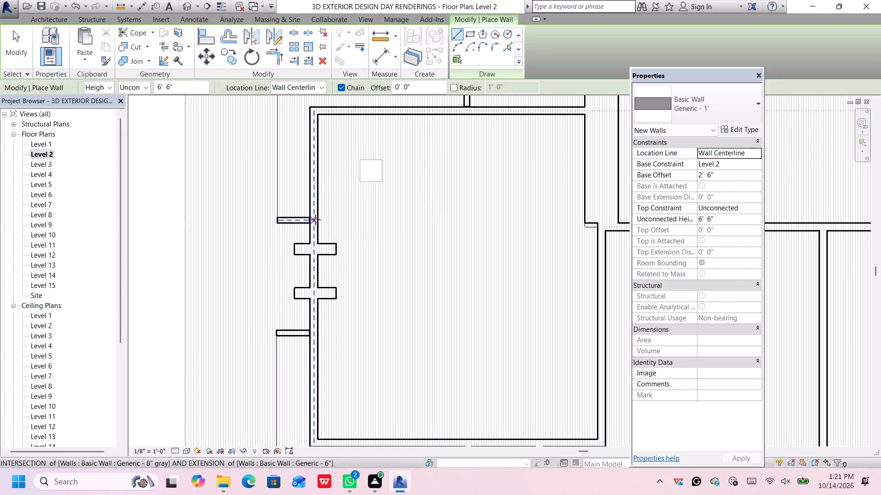
scroll(296, 264, "up", 9)
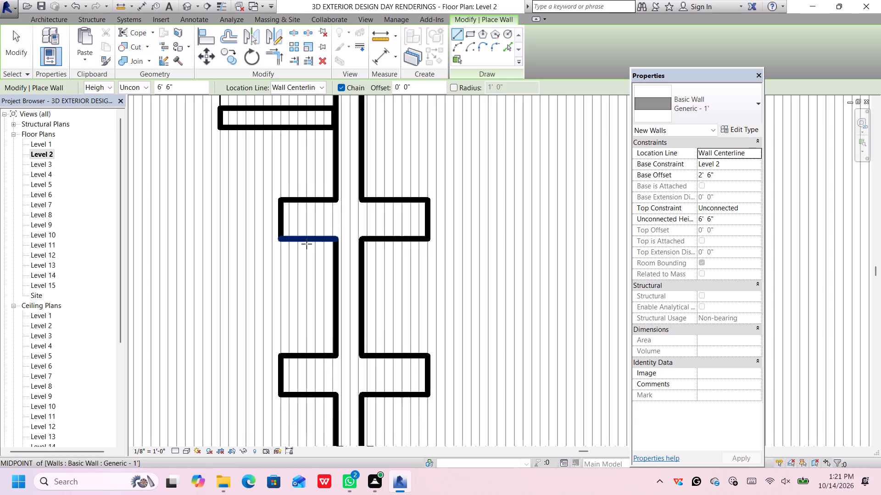
scroll(307, 244, "up", 2)
scroll(300, 248, "down", 1)
scroll(300, 248, "up", 1)
scroll(300, 248, "down", 3)
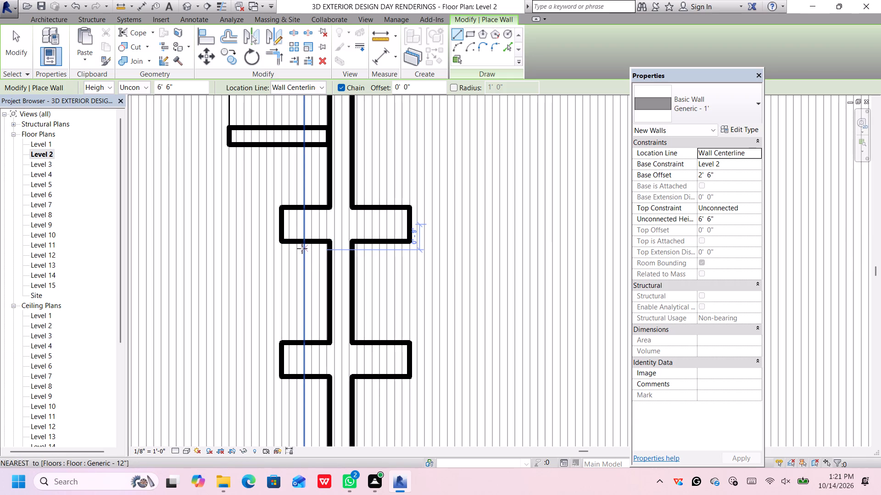
scroll(302, 248, "down", 2)
scroll(302, 248, "up", 2)
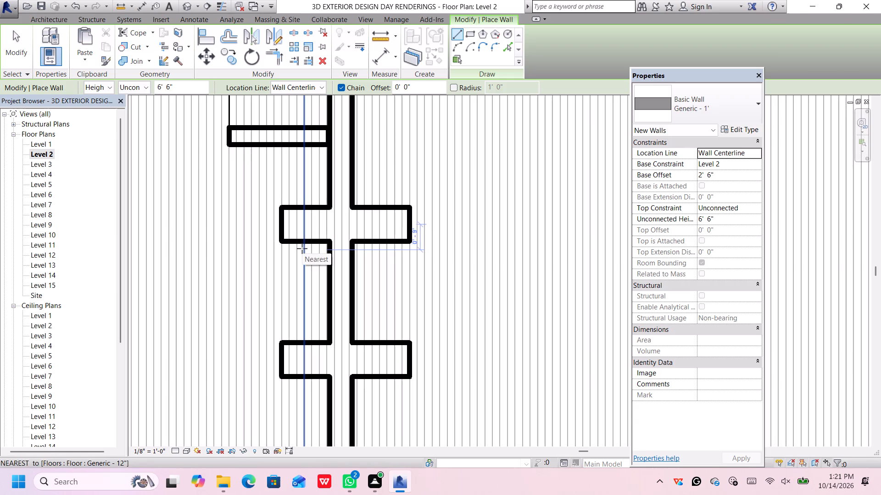
scroll(302, 245, "up", 3)
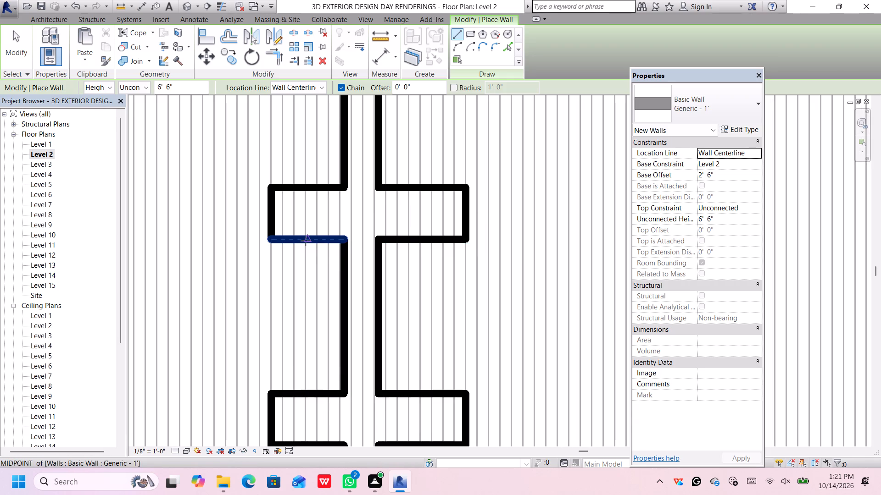
left_click(306, 241)
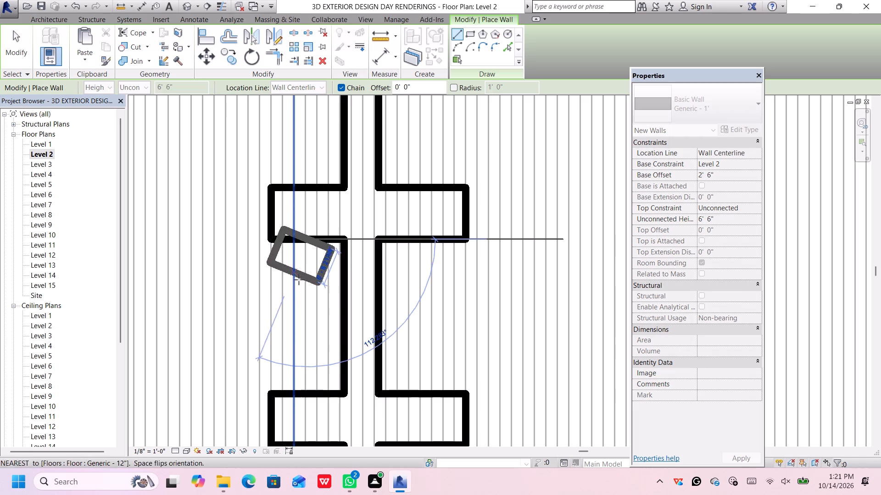
key("Escape")
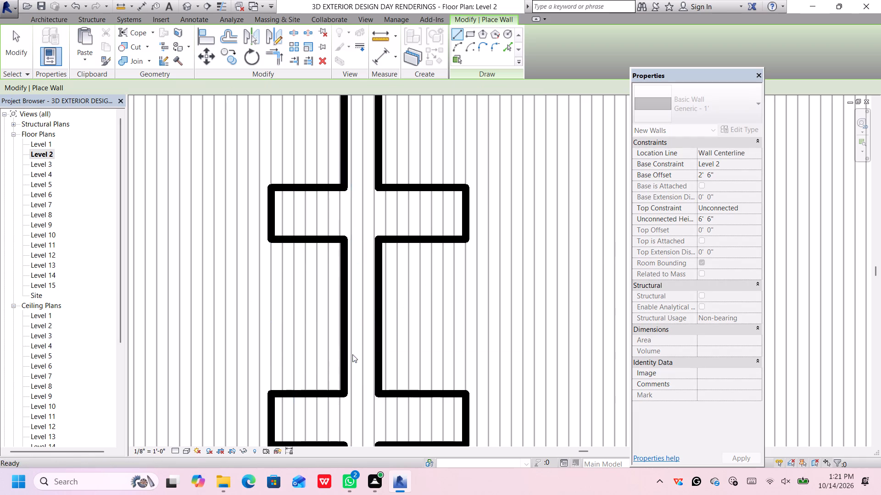
left_click(694, 110)
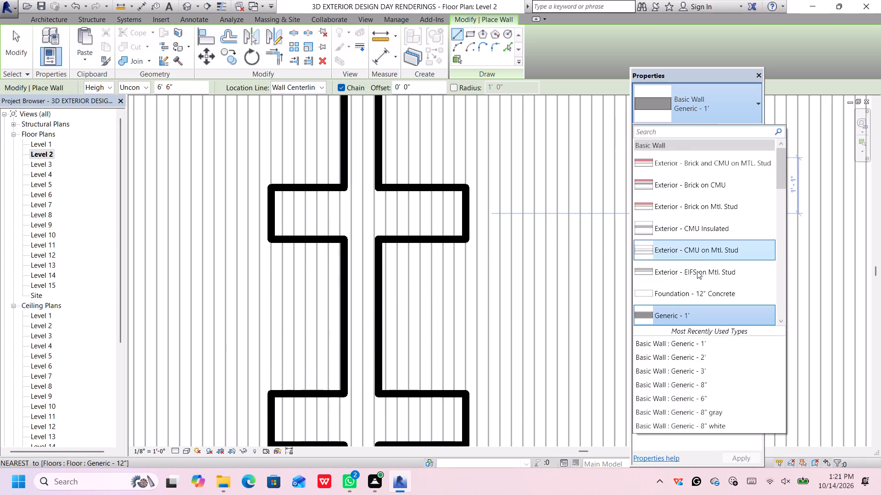
scroll(706, 285, "down", 2)
scroll(706, 285, "up", 3)
scroll(706, 285, "down", 7)
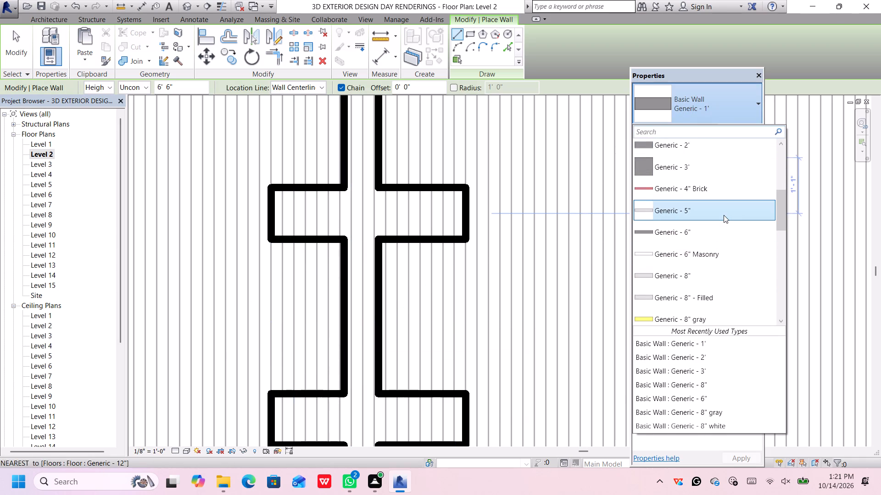
left_click(724, 215)
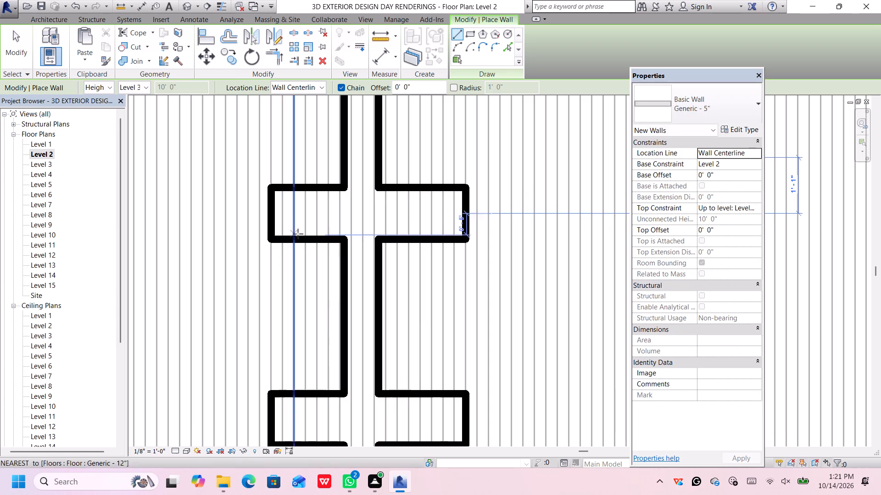
left_click(308, 240)
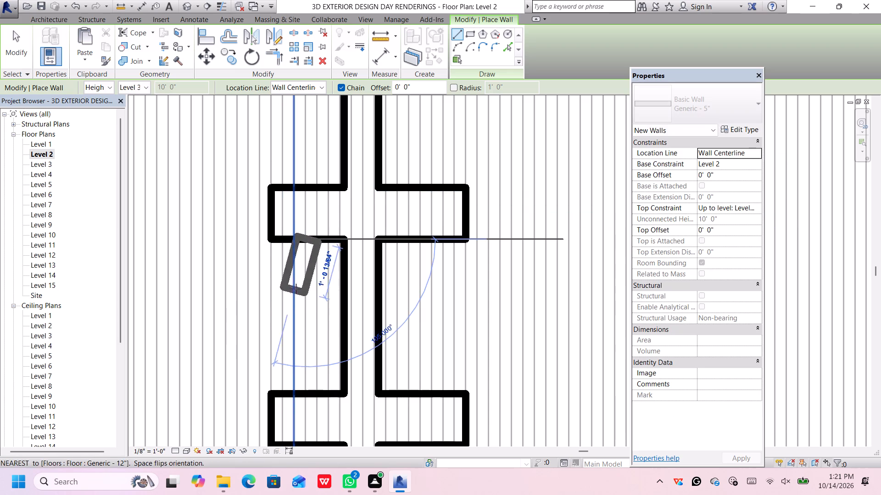
left_click(305, 393)
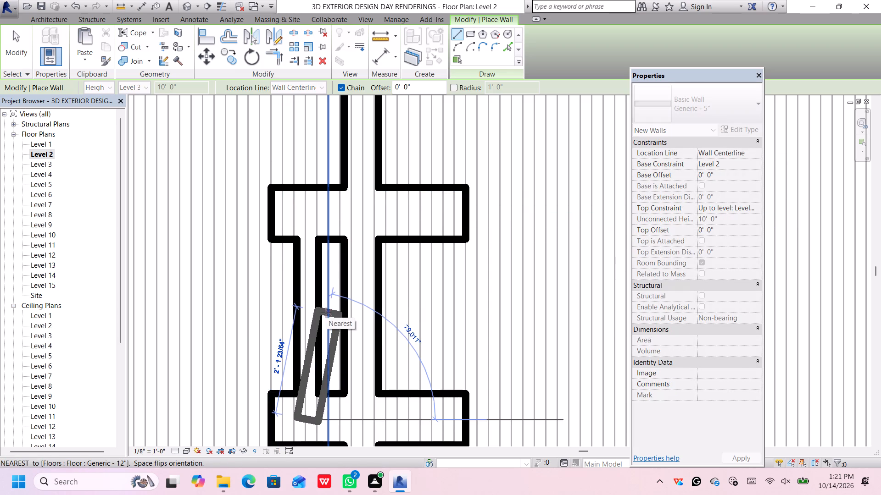
key("Escape")
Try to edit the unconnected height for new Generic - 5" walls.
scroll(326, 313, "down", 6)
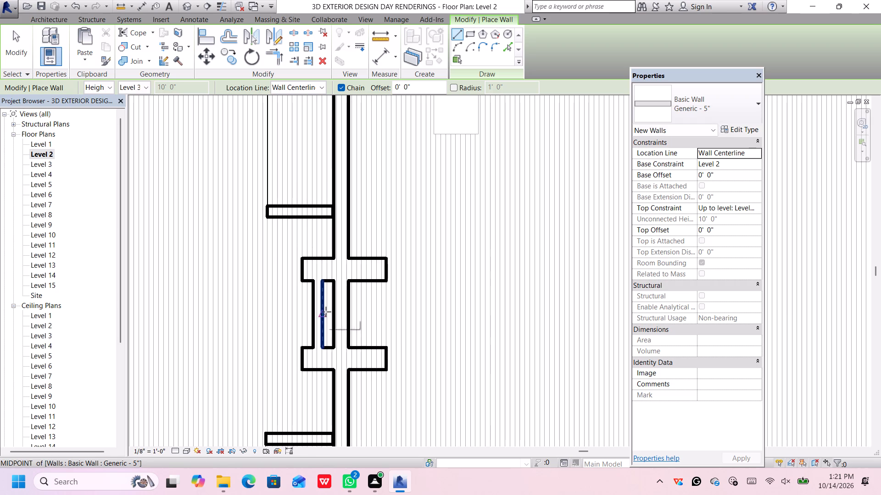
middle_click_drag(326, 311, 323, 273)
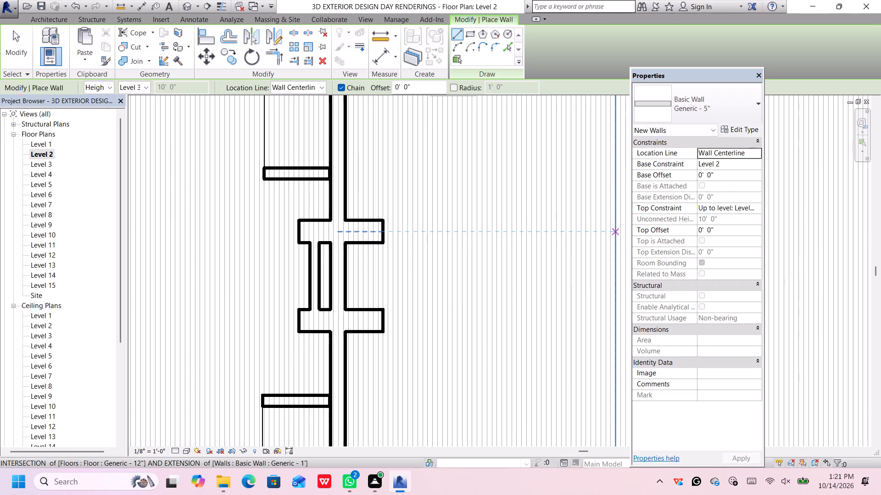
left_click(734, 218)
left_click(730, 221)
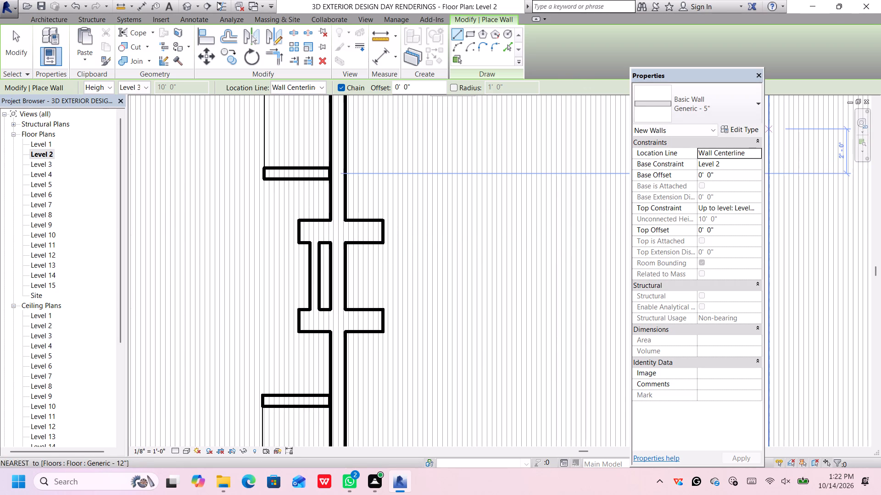
Examine the new Generic - 5" wall between the paired walls up close in the 3D view, leaving wall placement.
left_click(187, 9)
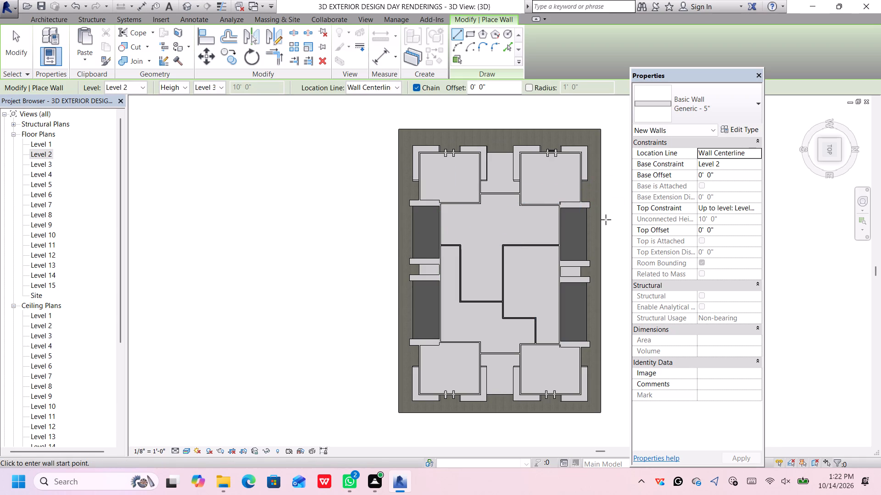
key("Escape")
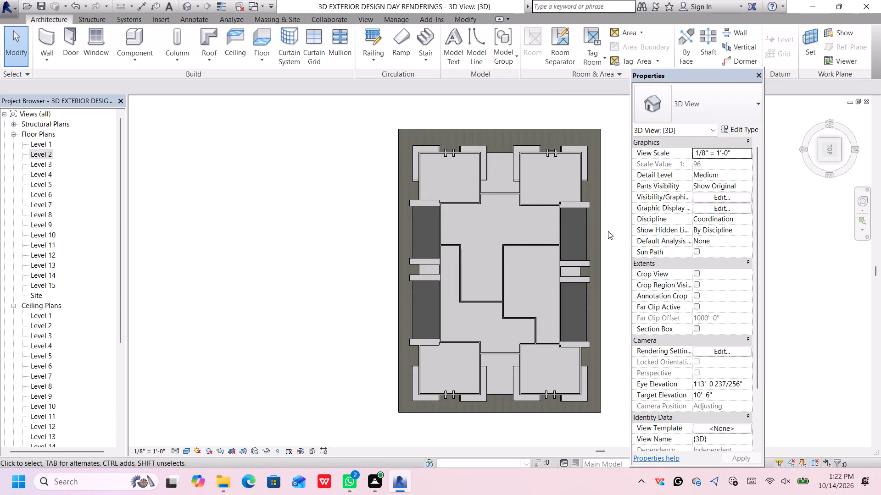
middle_click_drag(608, 247, 537, 207, "shift")
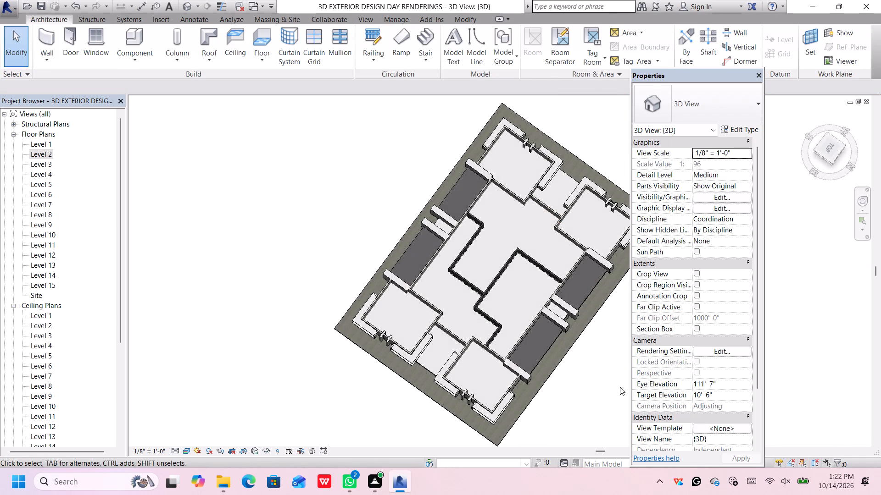
scroll(614, 380, "down", 2)
middle_click(610, 376)
middle_click_drag(601, 367, 493, 289)
middle_click(488, 284)
middle_click_drag(481, 303, 440, 291, "shift")
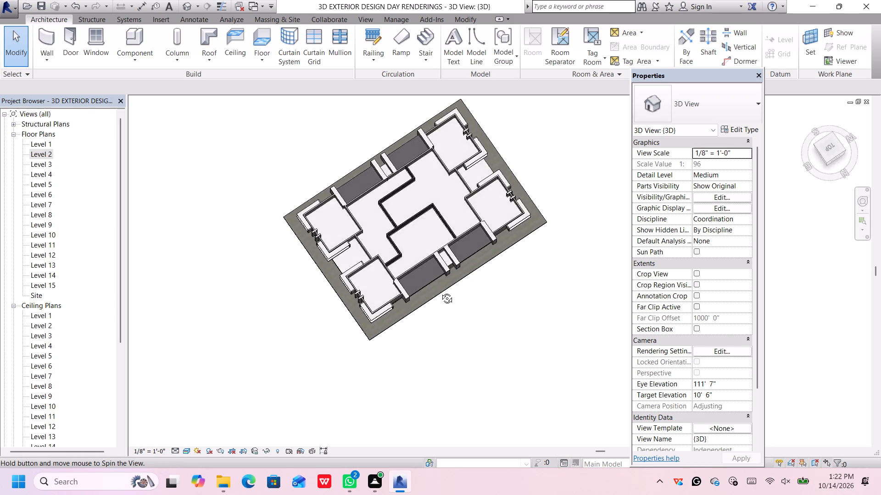
middle_click_drag(440, 291, 266, 170, "shift")
middle_click(424, 373, "shift")
middle_click_drag(422, 370, 436, 225, "shift")
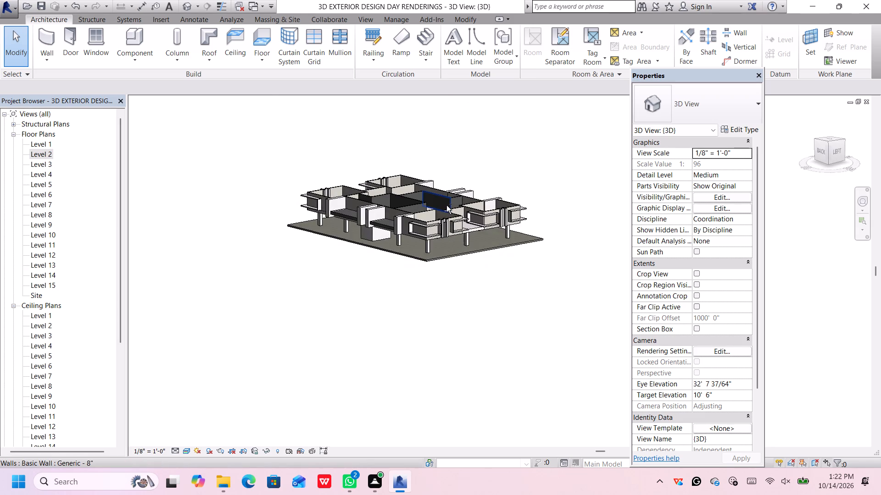
scroll(446, 209, "up", 14)
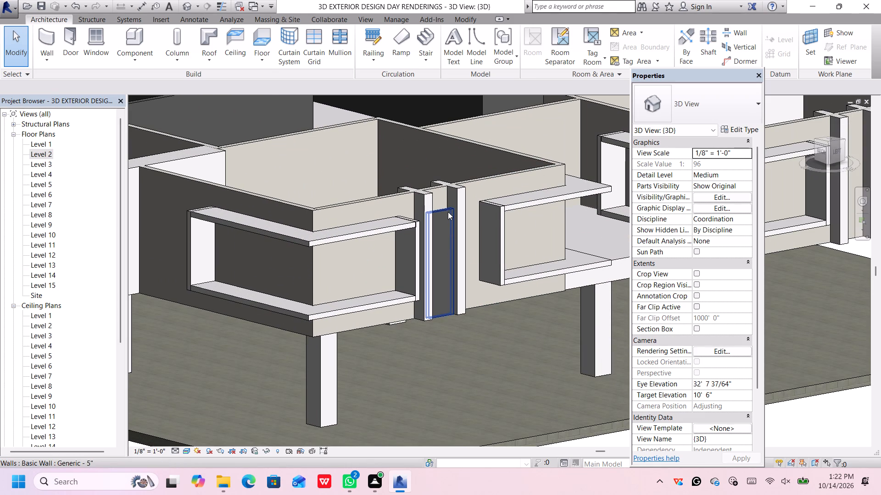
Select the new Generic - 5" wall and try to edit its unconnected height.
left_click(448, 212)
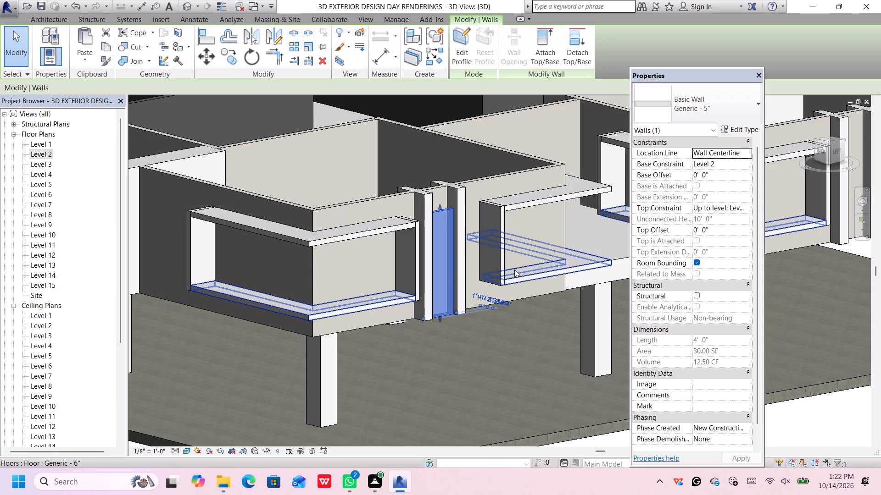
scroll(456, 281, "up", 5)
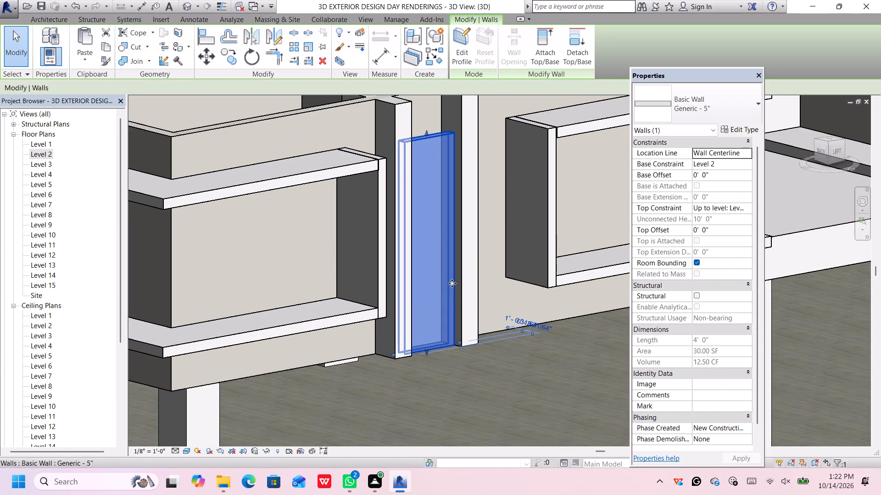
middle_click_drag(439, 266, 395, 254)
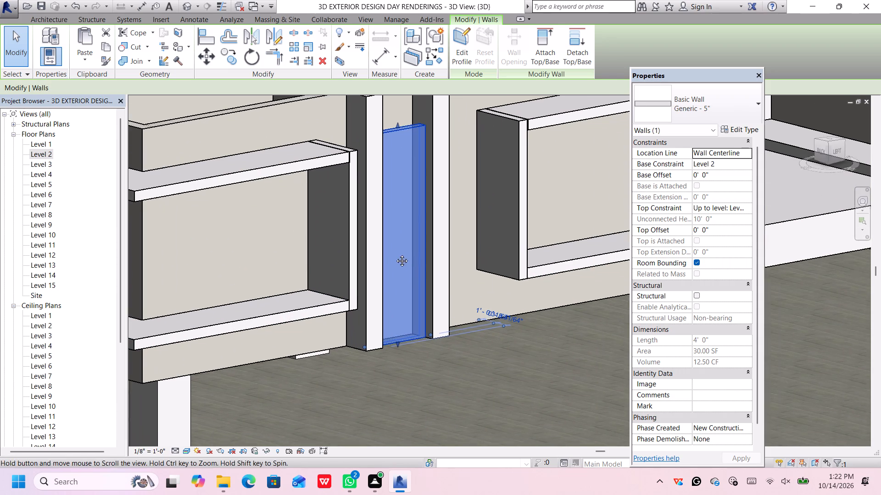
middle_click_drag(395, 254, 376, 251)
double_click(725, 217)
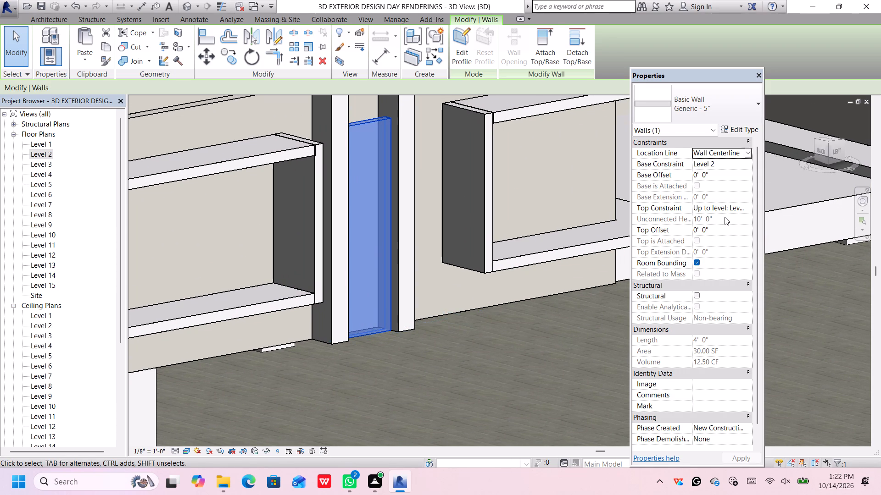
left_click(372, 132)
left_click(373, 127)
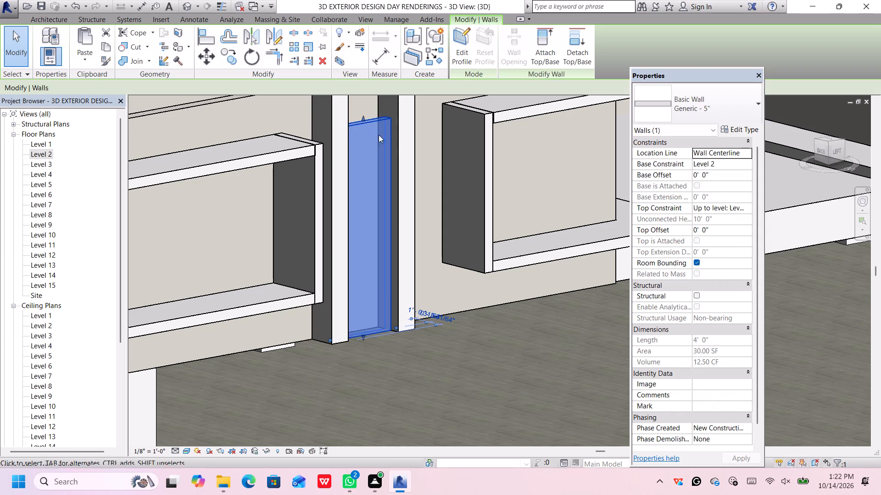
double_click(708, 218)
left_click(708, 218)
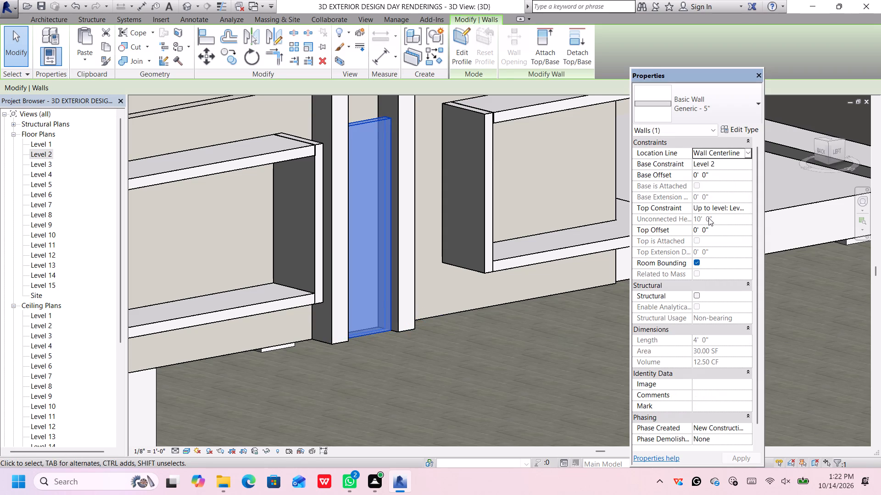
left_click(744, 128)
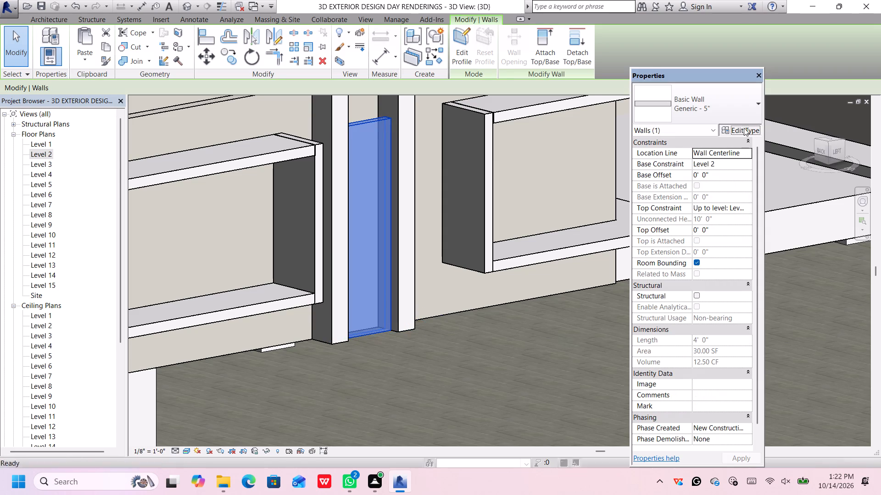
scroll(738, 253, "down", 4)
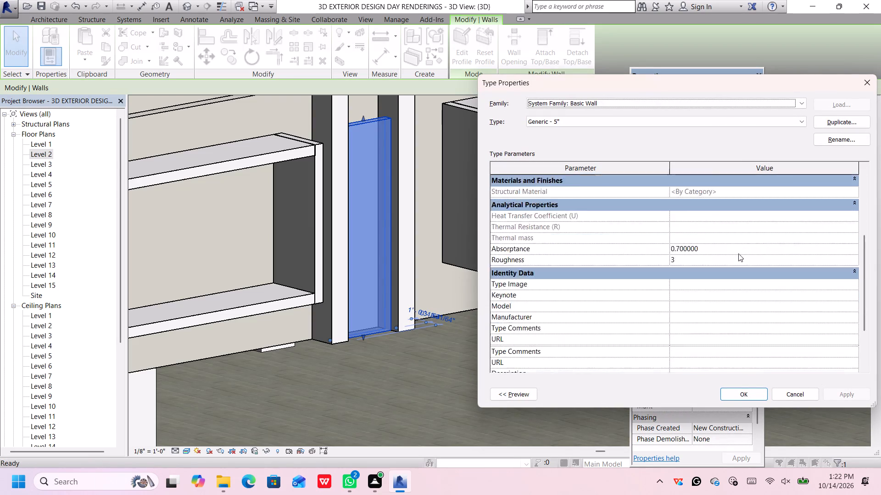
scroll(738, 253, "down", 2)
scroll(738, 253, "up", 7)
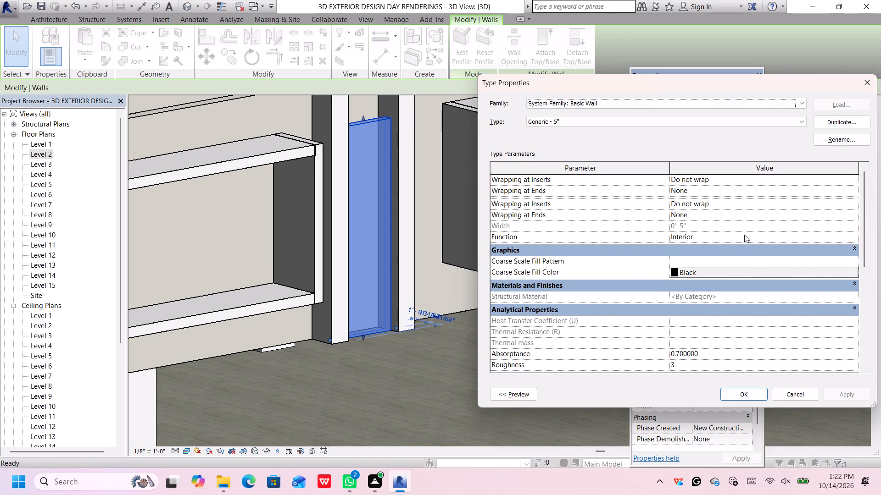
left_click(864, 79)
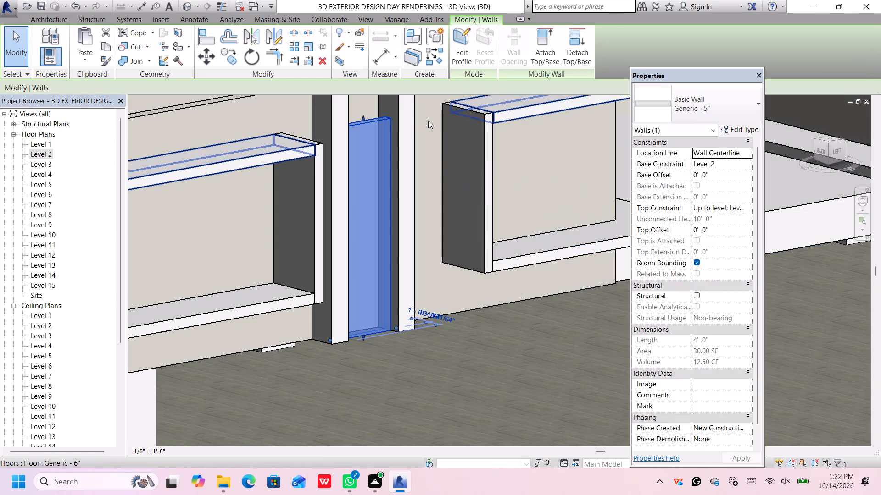
Lower the top of the Generic - 5" wall between the paired walls so it is only about 5" high.
scroll(386, 132, "up", 1)
middle_click(374, 121)
middle_click_drag(379, 129, 380, 135)
middle_click(380, 136)
middle_click(381, 138)
middle_click(381, 147)
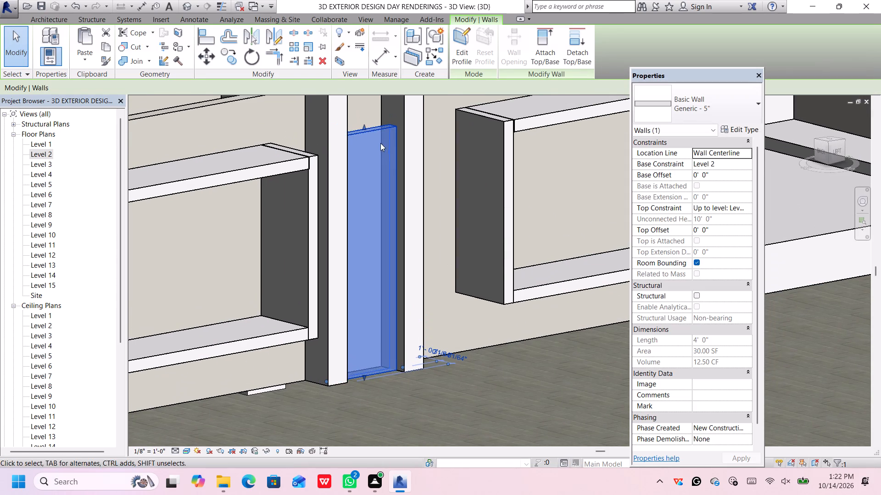
left_click_drag(363, 124, 368, 316)
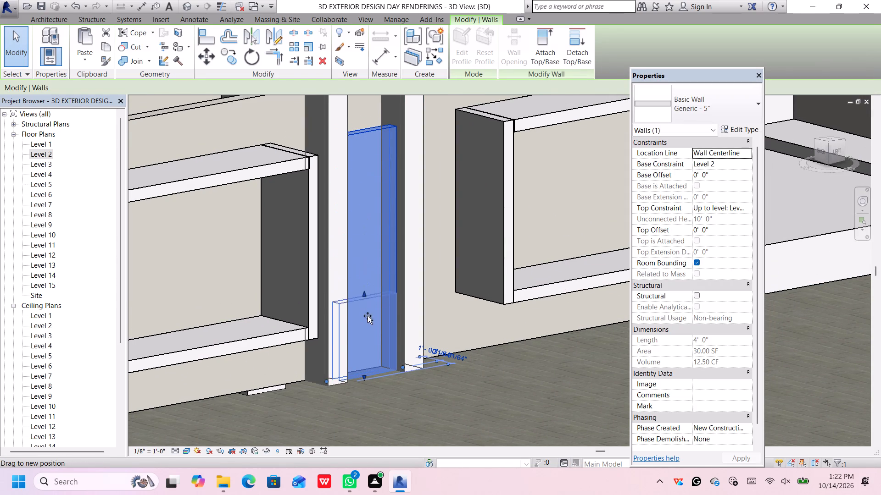
left_click_drag(368, 316, 377, 364)
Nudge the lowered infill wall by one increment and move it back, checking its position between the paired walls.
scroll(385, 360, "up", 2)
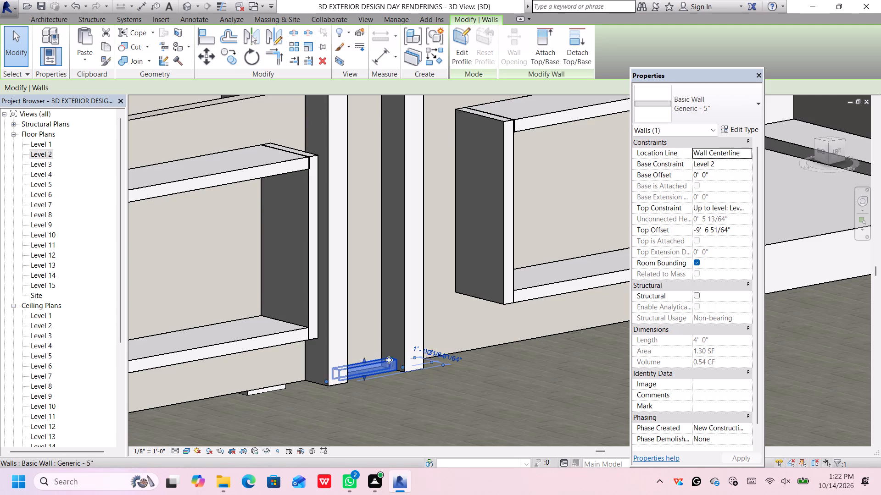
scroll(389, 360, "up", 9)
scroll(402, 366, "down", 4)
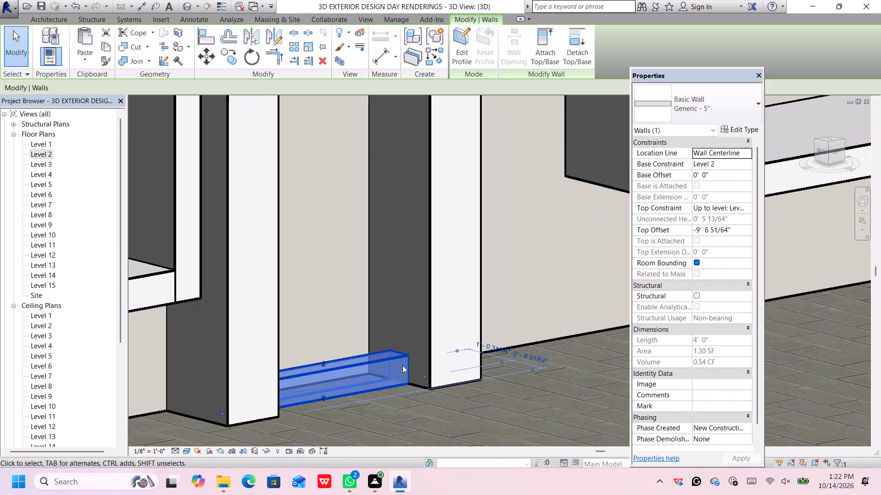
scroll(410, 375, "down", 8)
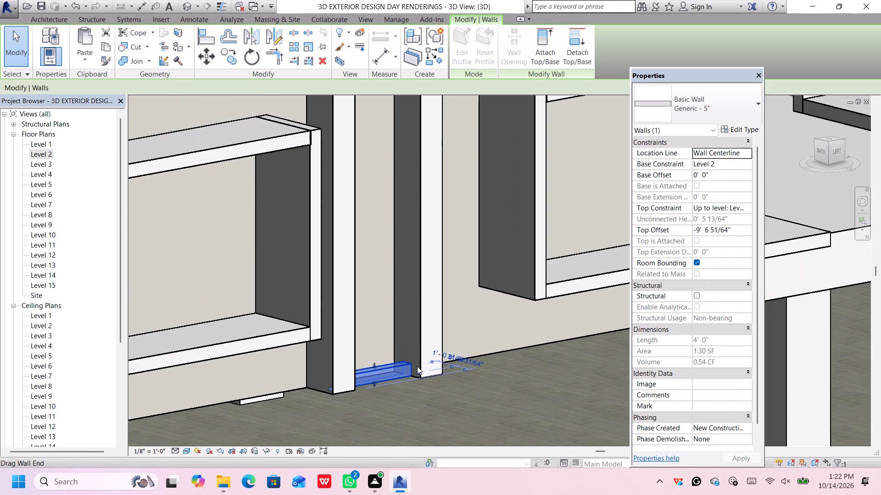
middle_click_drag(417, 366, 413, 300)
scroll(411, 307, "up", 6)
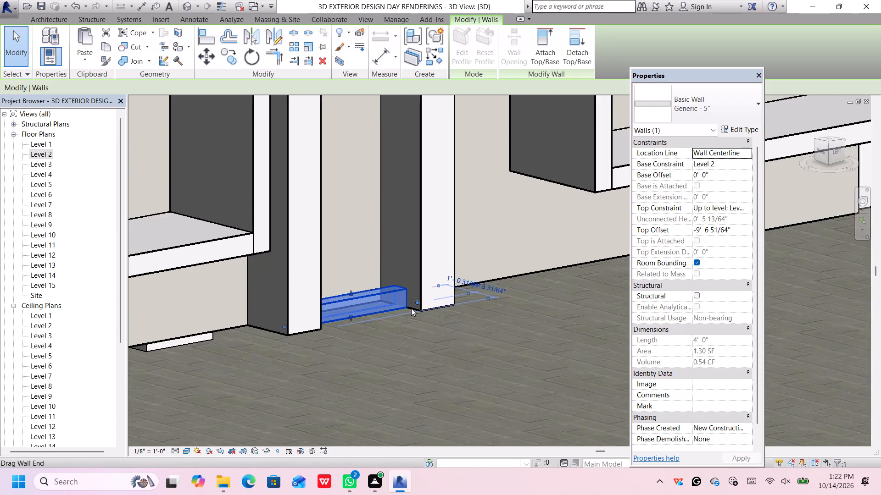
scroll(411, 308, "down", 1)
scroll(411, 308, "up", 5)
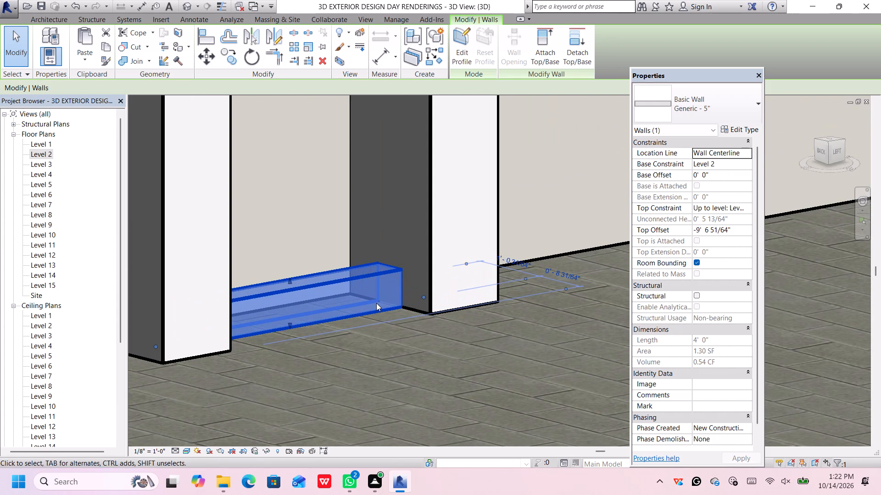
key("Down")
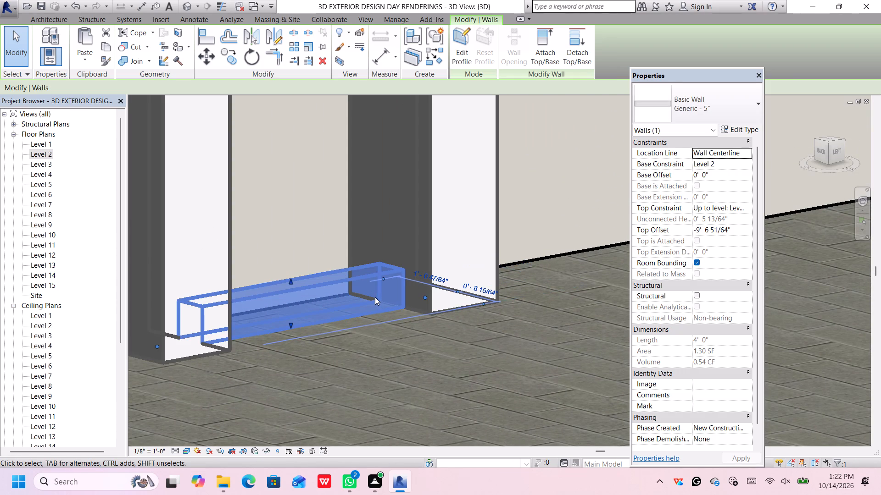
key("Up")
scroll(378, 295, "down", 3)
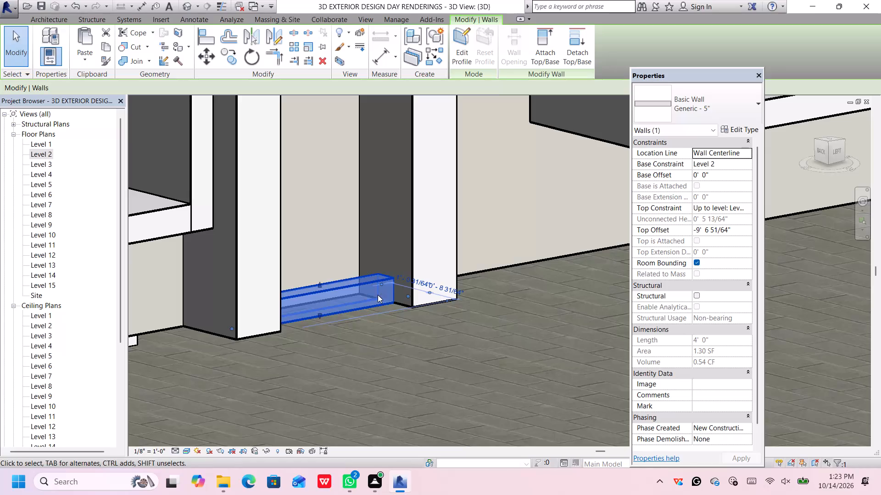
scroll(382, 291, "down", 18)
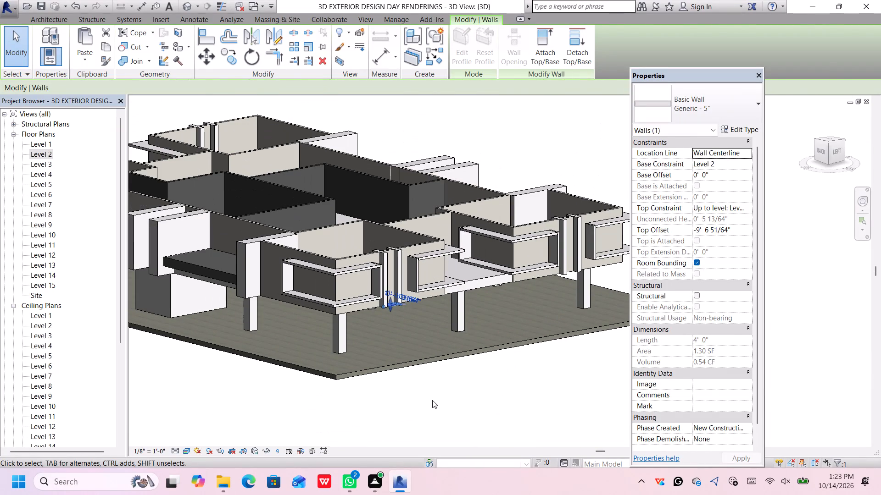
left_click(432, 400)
Set the structure layer thickness of the low infill wall's Generic - 5" type to 3" and apply it.
scroll(385, 297, "up", 16)
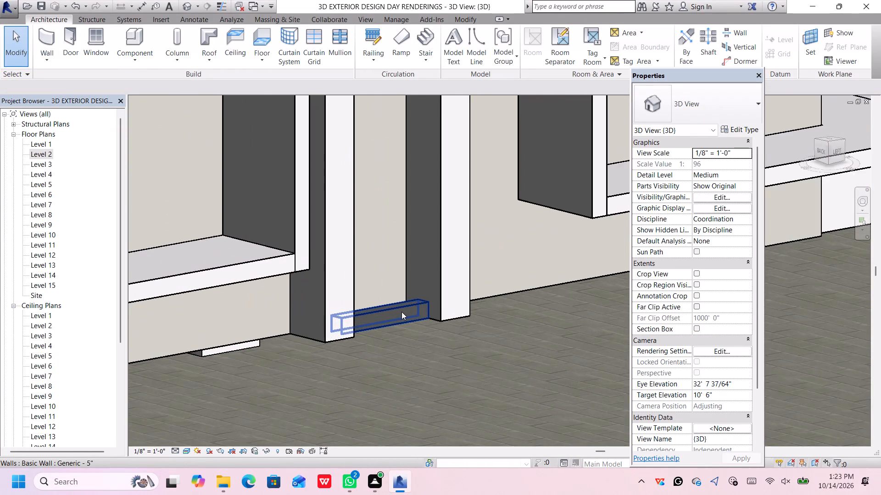
scroll(401, 312, "up", 2)
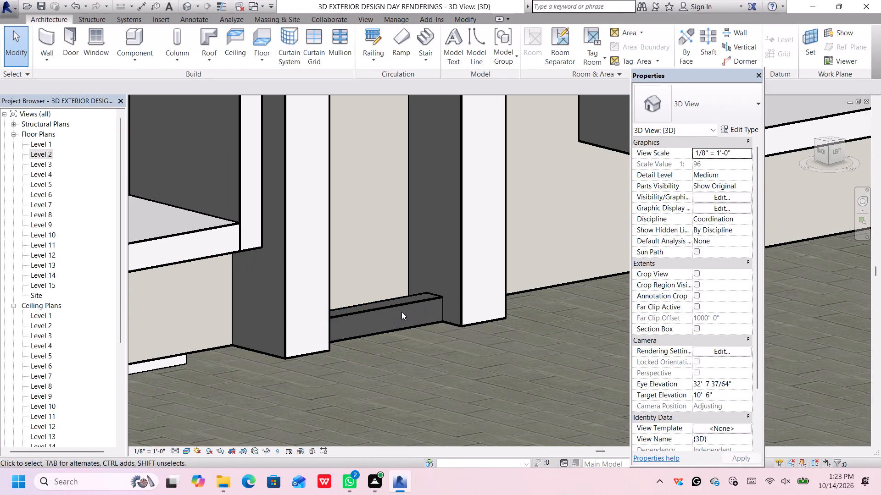
left_click(405, 302)
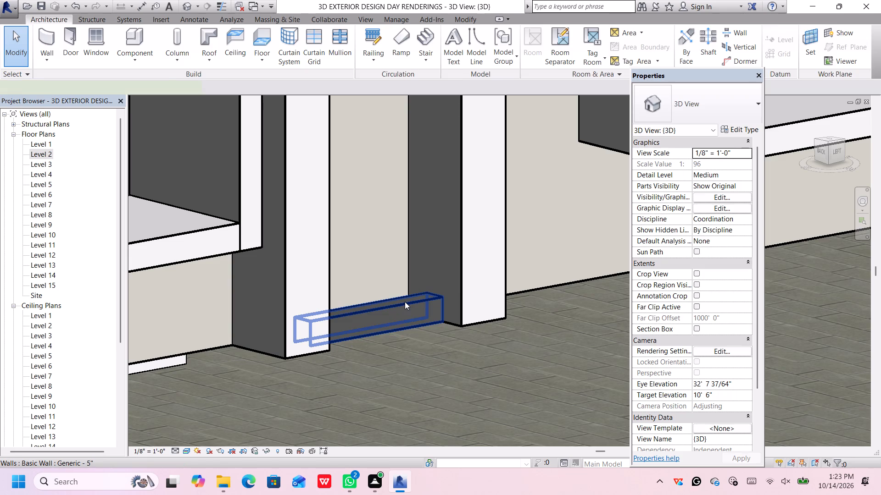
left_click(740, 102)
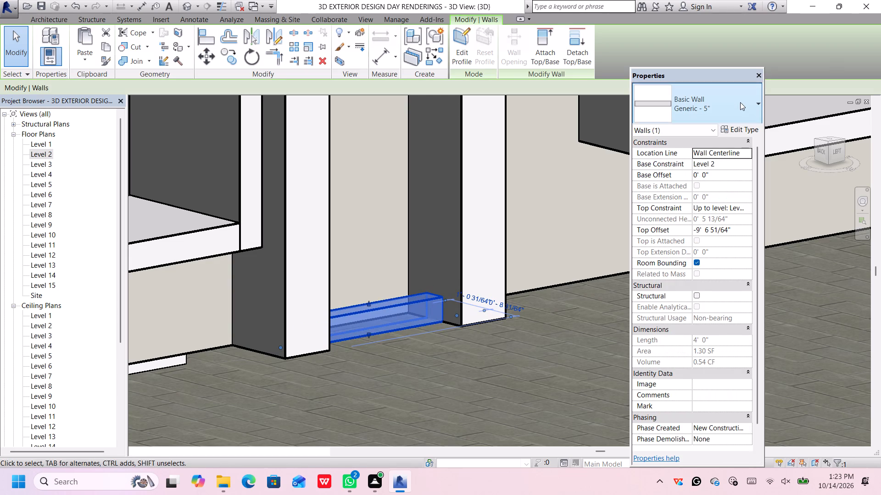
left_click(740, 102)
left_click(744, 130)
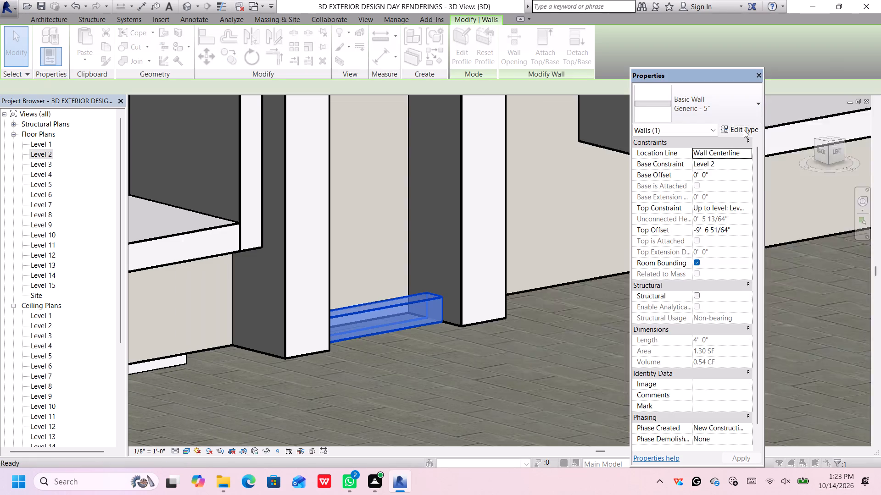
left_click(755, 188)
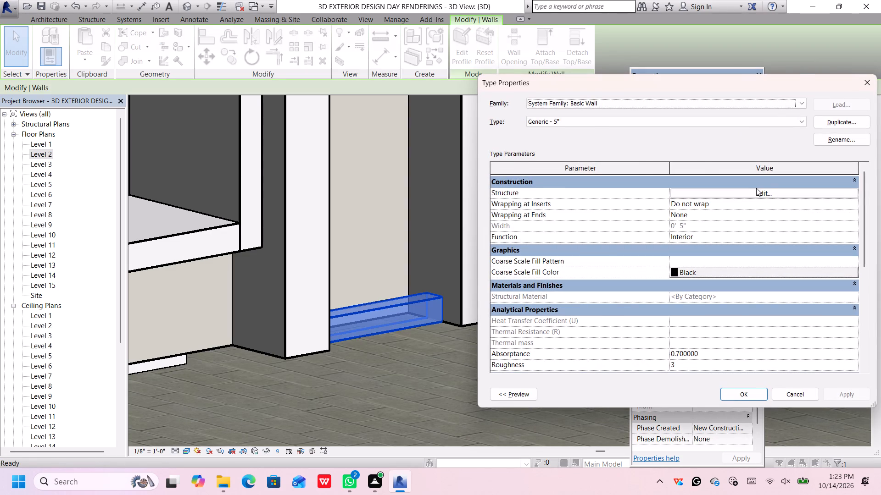
left_click(728, 193)
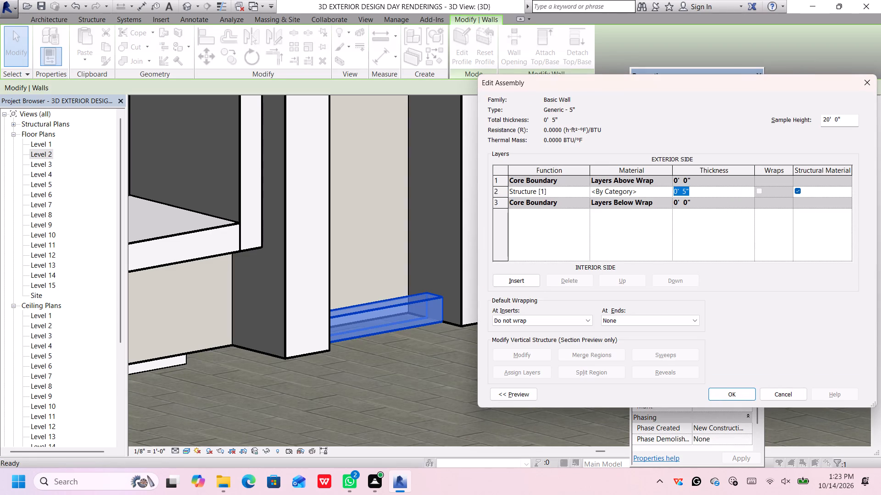
key("BackSpace")
key("Page_Down")
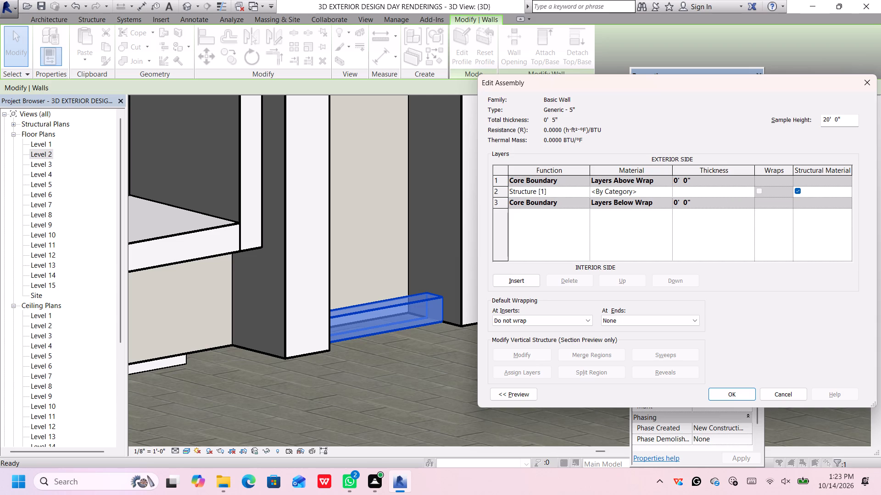
key("shift+quotedbl")
key("Return")
left_click(718, 191)
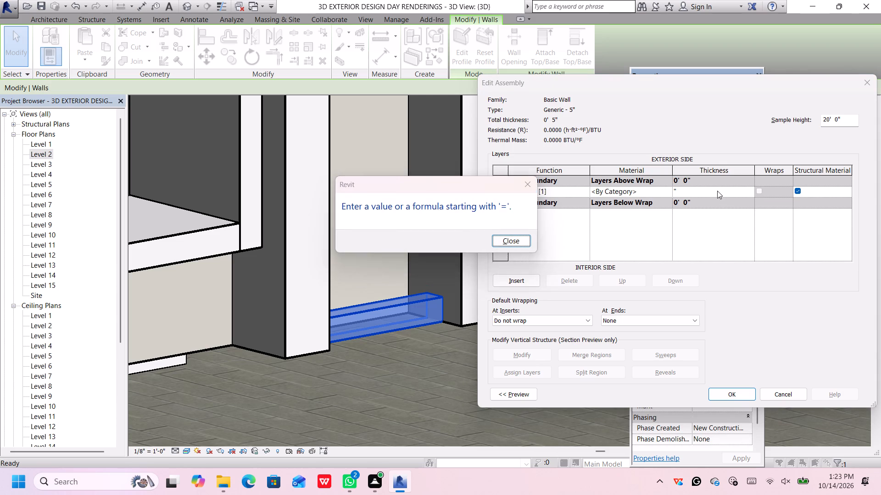
left_click(514, 240)
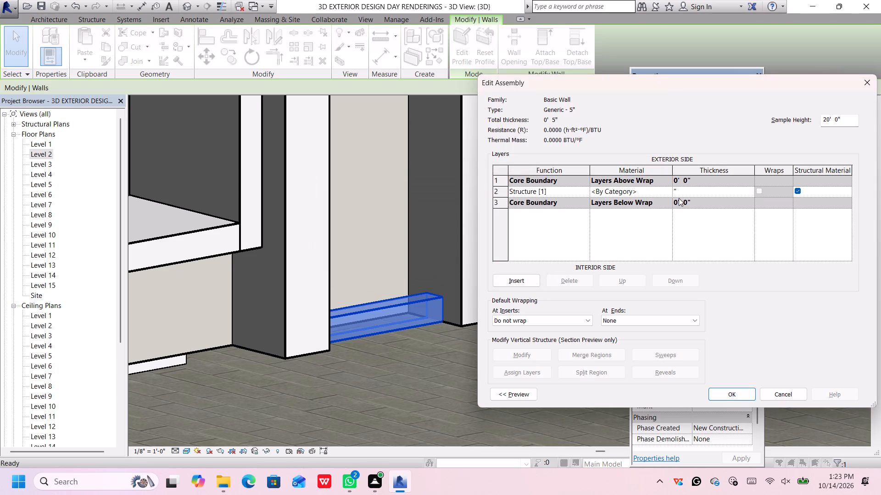
key("BackSpace")
key("BackSpace")
key("3")
key("shift+quotedbl")
key("Return")
left_click(736, 392)
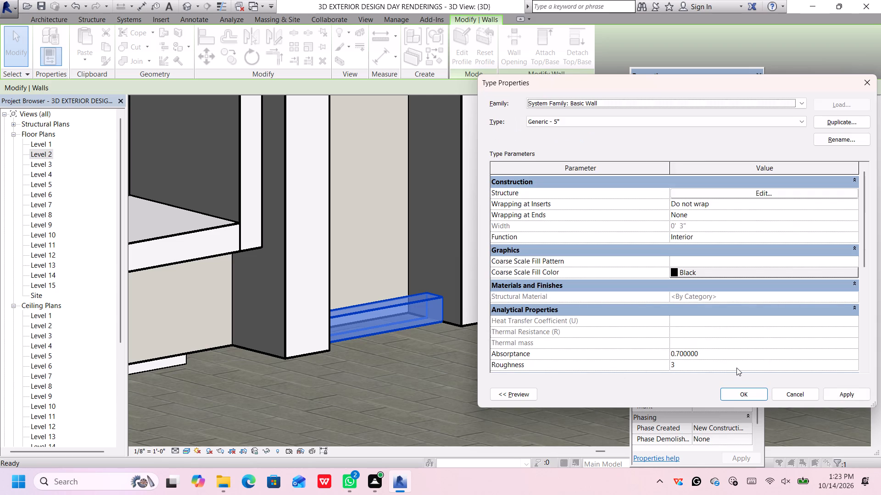
left_click(839, 396)
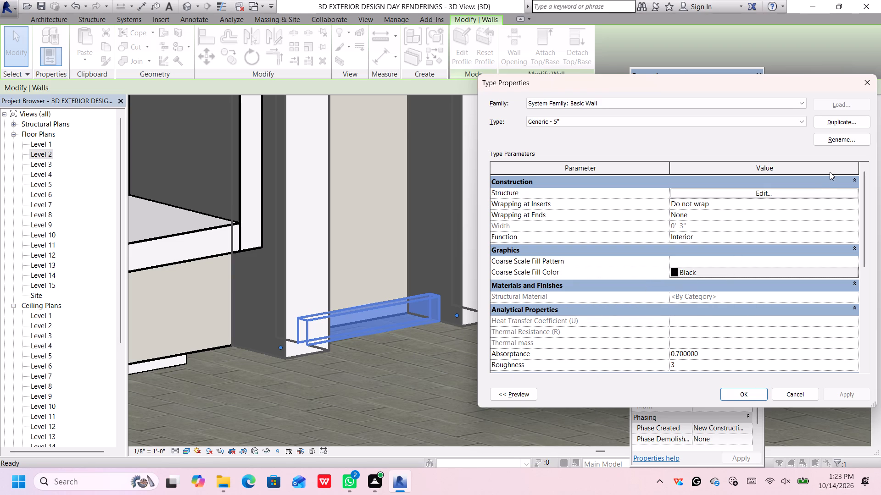
Assign the Oak Flooring material from the Wood category to the Generic - 5" wall type's structure layer and apply it.
left_click(812, 192)
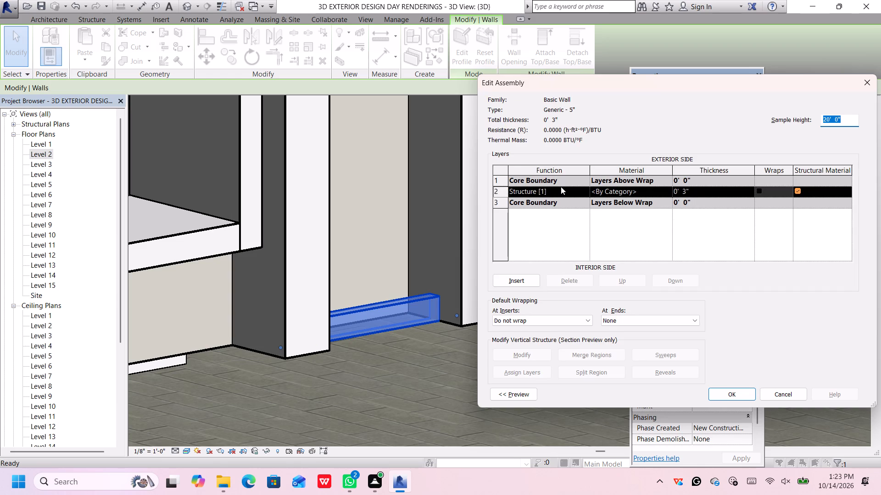
left_click(669, 189)
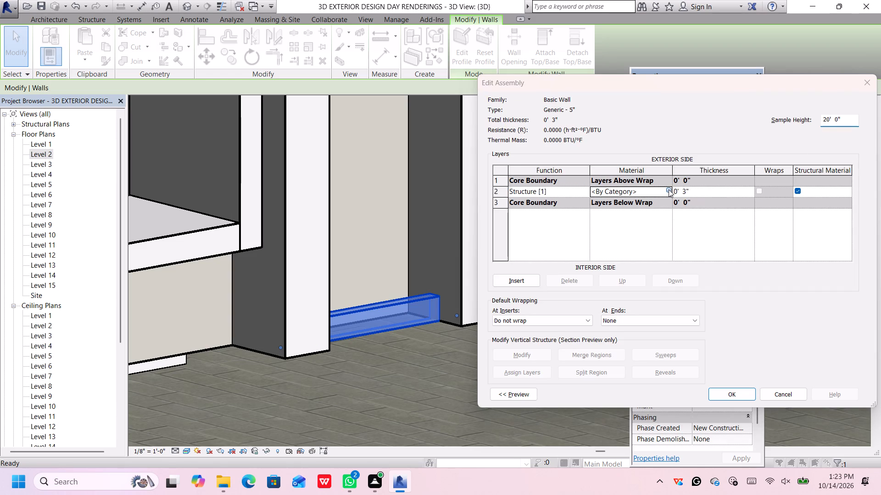
scroll(130, 326, "down", 3)
scroll(131, 321, "up", 1)
scroll(131, 319, "down", 3)
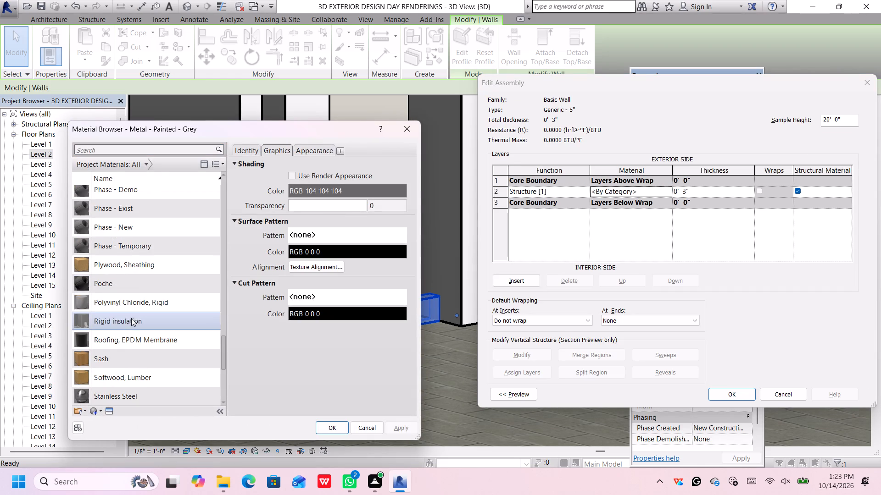
left_click(147, 164)
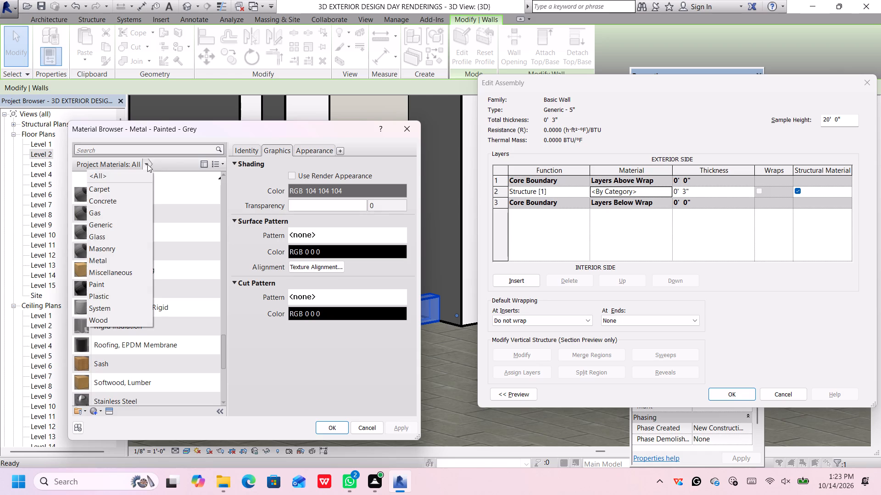
left_click(119, 315)
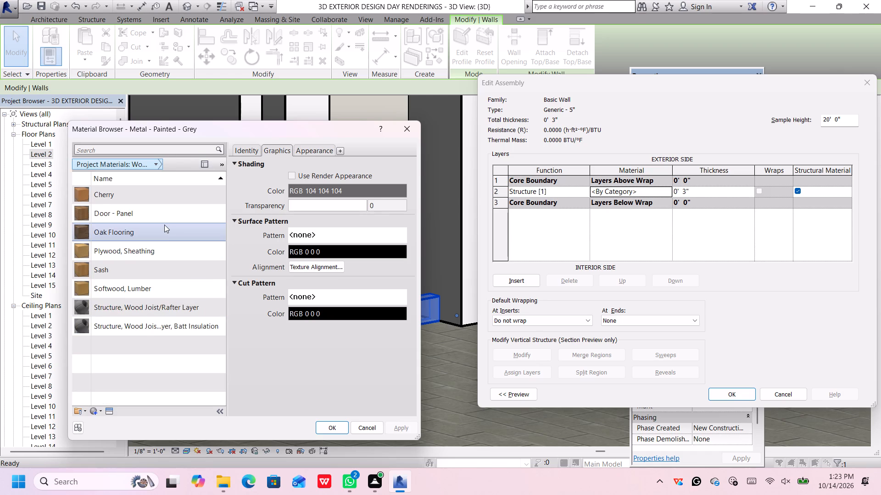
left_click(164, 234)
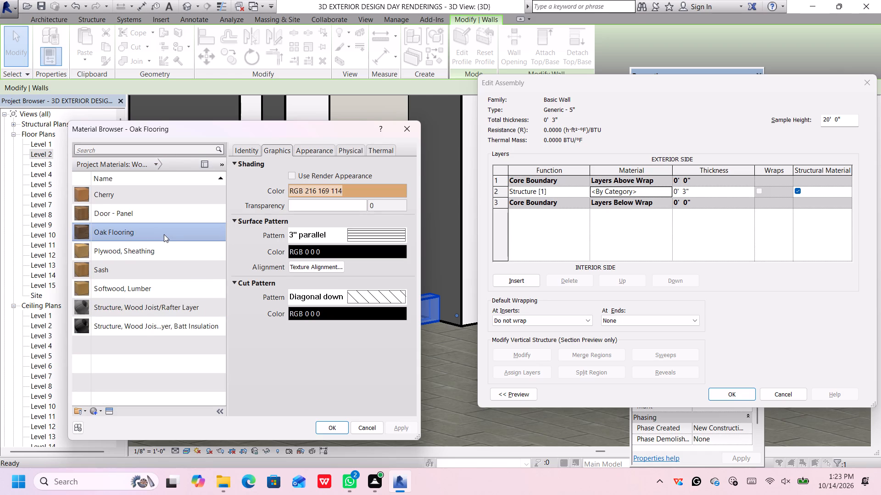
left_click(310, 150)
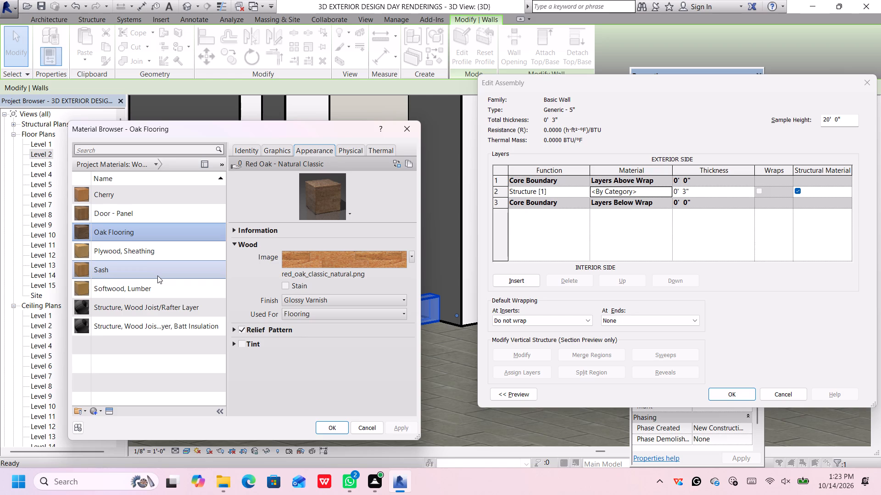
left_click(176, 234)
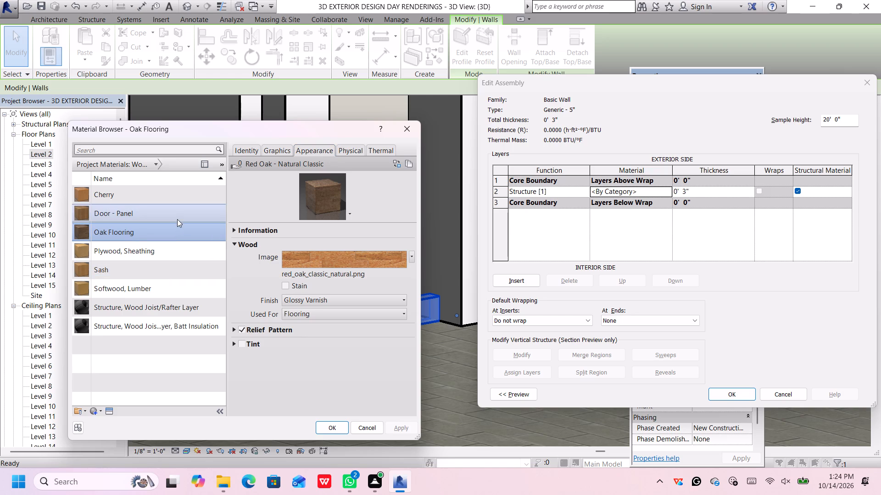
left_click(177, 219)
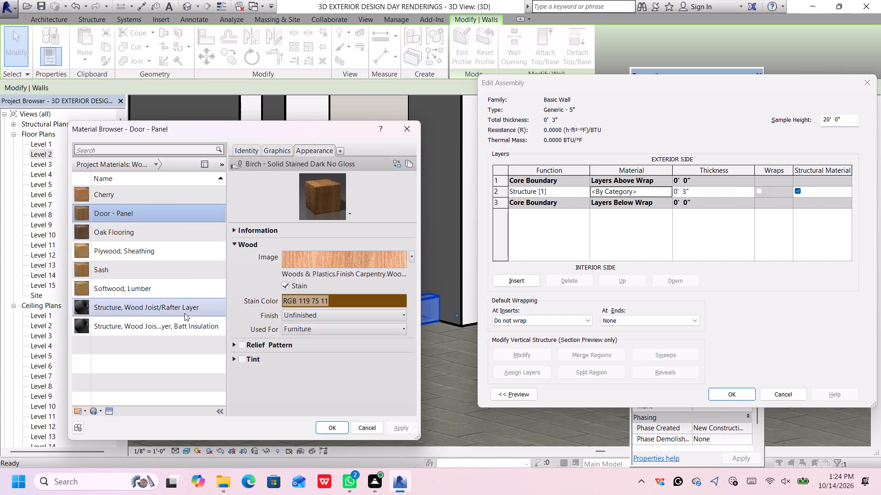
left_click(195, 273)
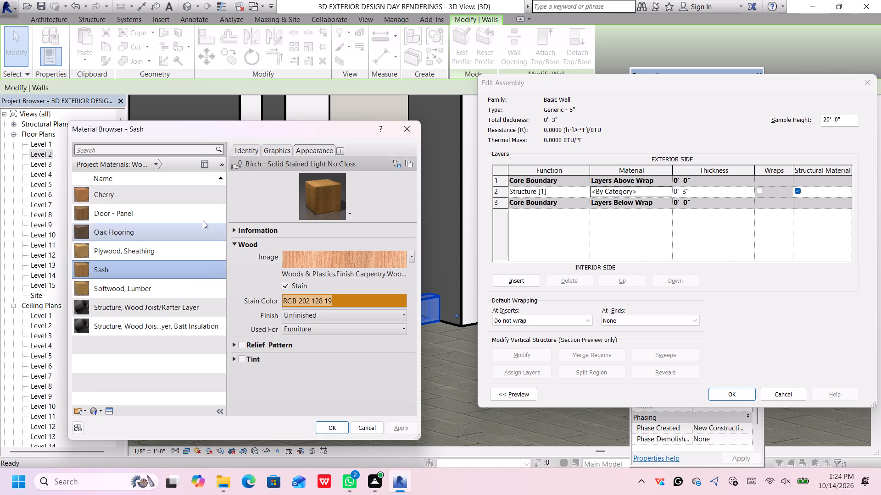
left_click(204, 231)
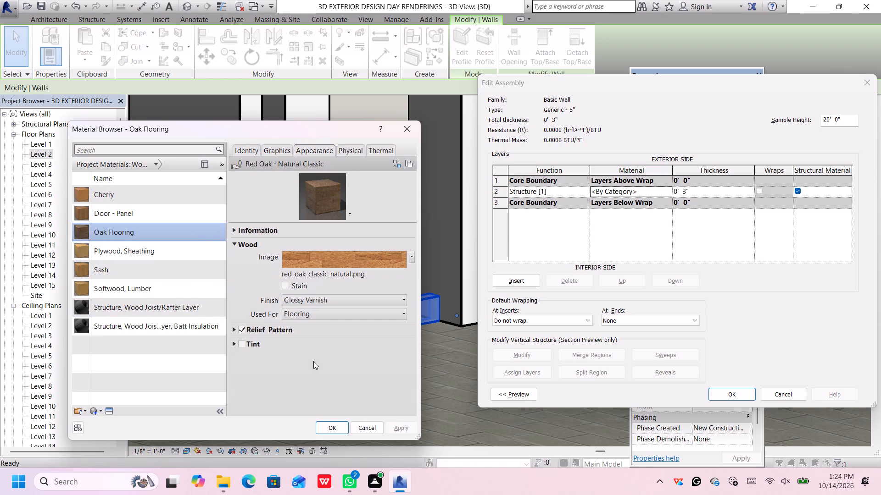
left_click(333, 433)
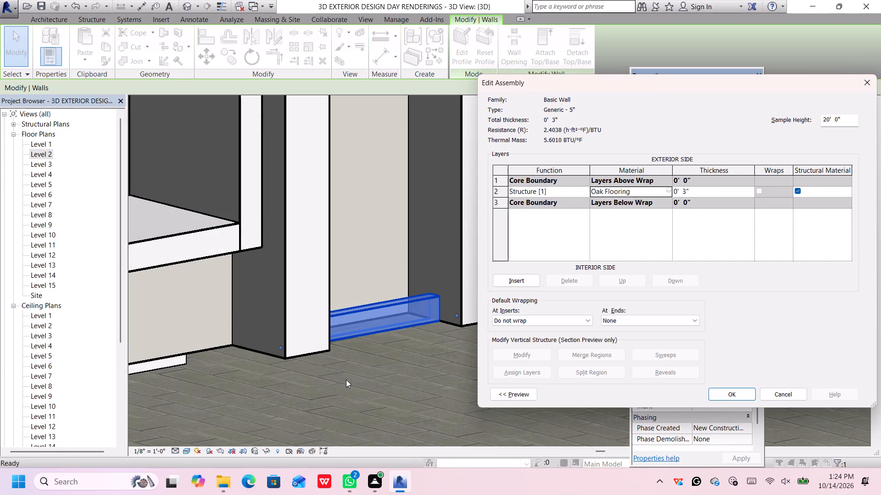
left_click(734, 390)
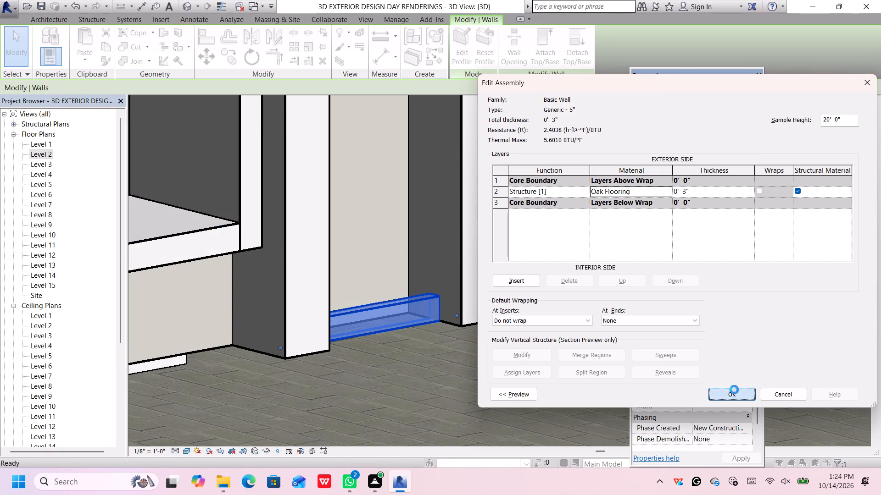
left_click(853, 393)
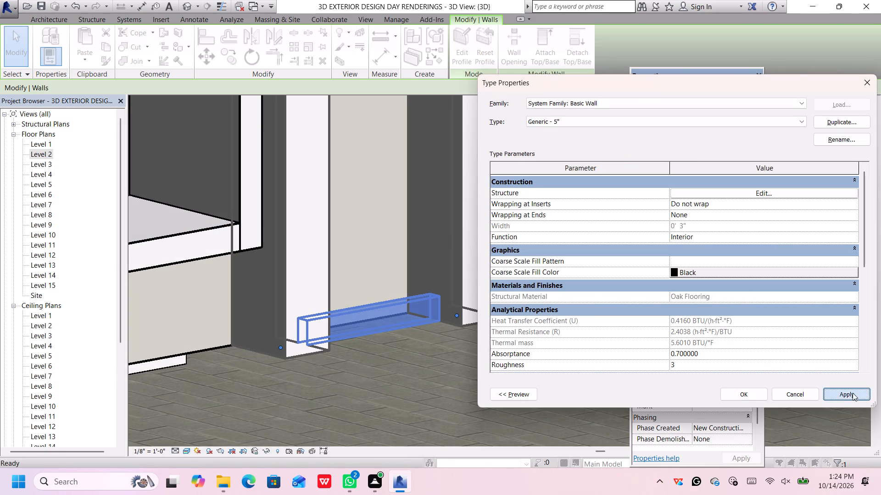
left_click(751, 392)
scroll(689, 405, "down", 6)
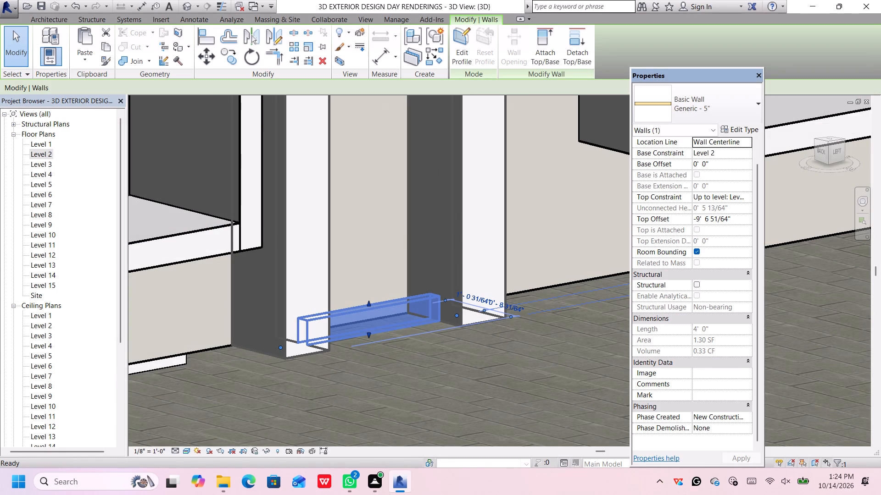
Examine the low infill wall's finish between the paired walls, both within the whole building and close up.
left_click(552, 384)
scroll(427, 357, "down", 3)
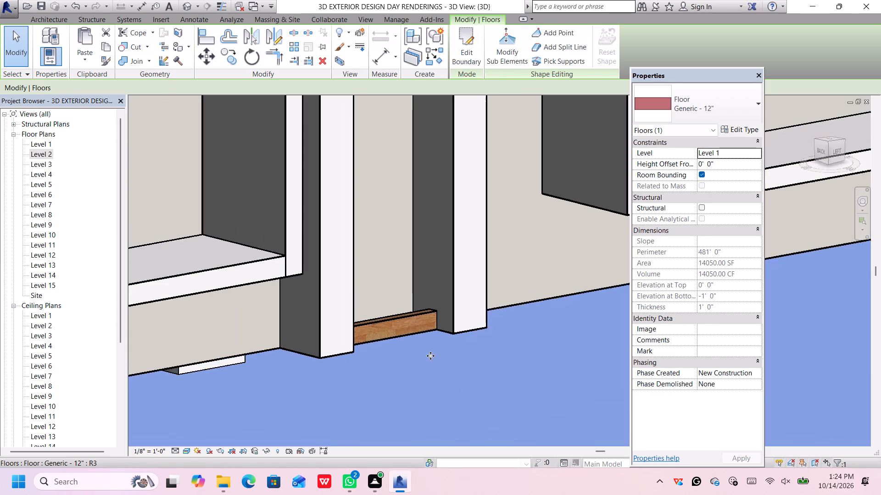
scroll(434, 352, "down", 18)
left_click(493, 417)
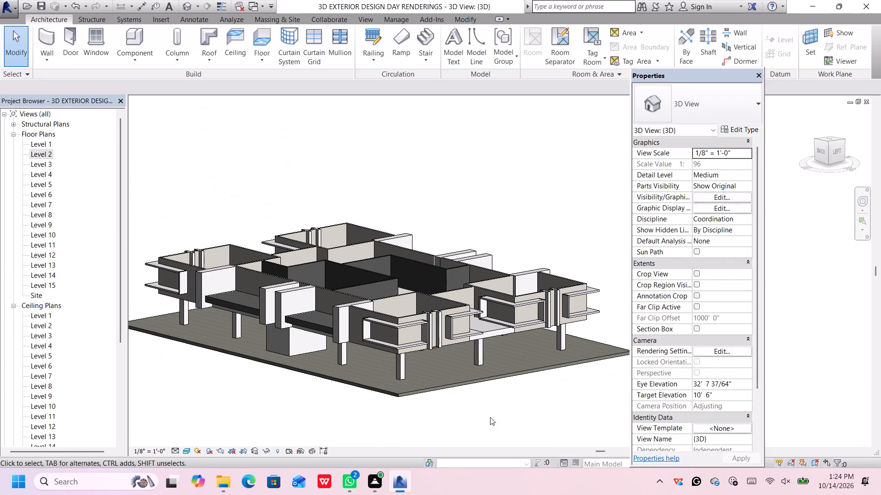
scroll(453, 358, "up", 13)
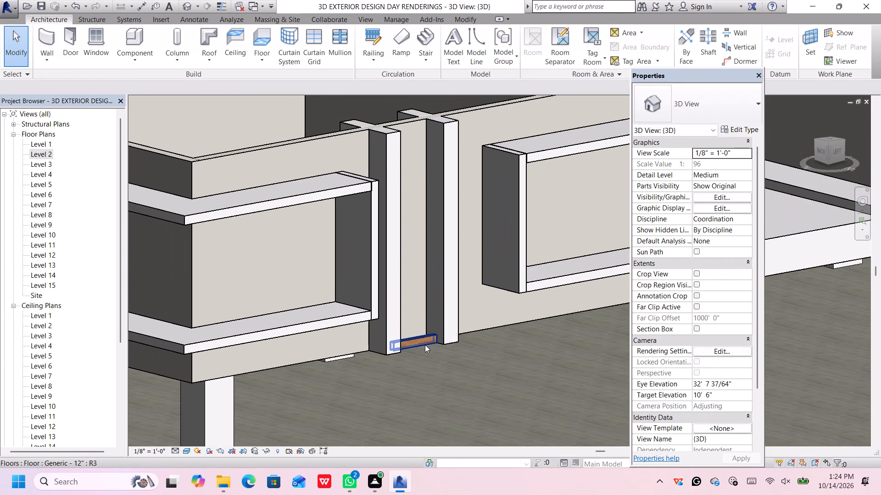
scroll(425, 345, "up", 4)
middle_click_drag(430, 338, 435, 349)
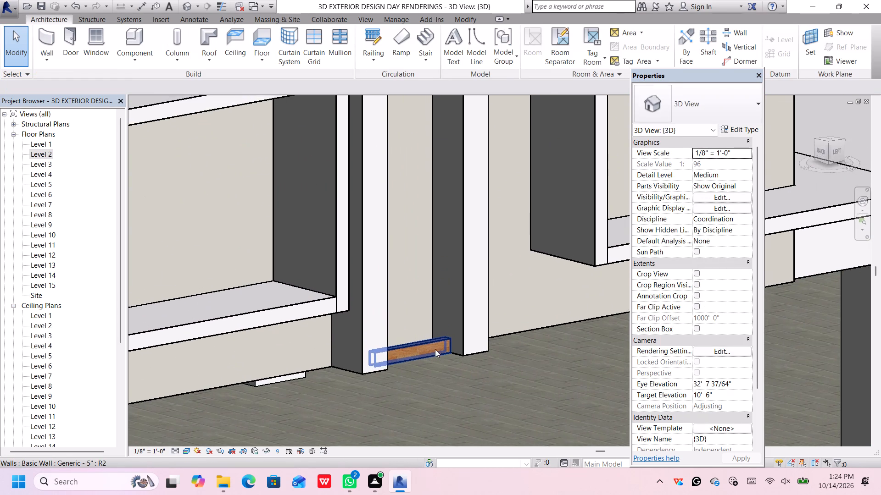
scroll(435, 346, "up", 9)
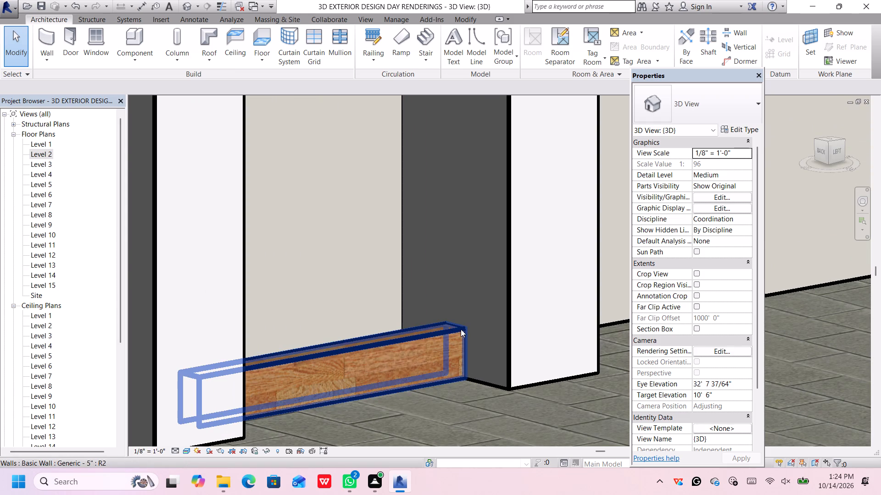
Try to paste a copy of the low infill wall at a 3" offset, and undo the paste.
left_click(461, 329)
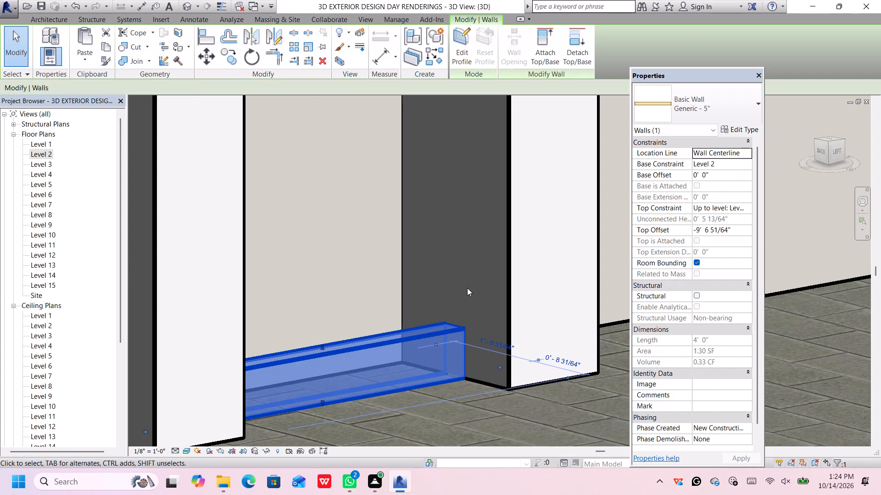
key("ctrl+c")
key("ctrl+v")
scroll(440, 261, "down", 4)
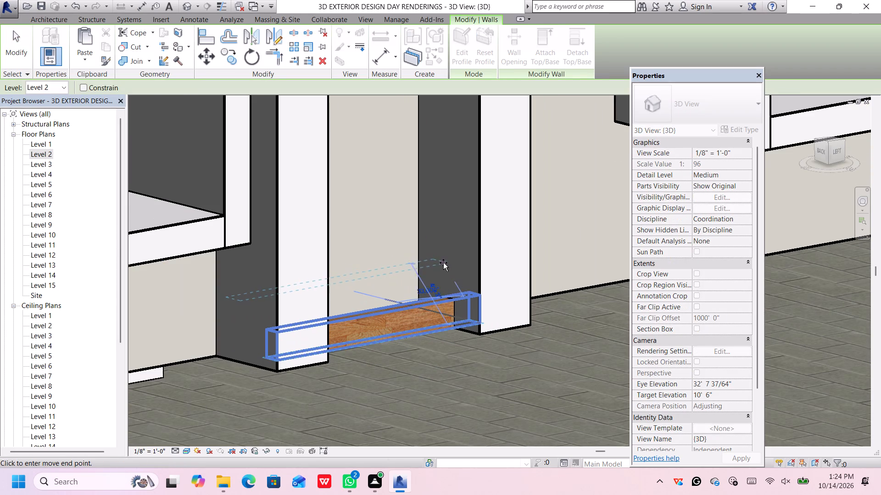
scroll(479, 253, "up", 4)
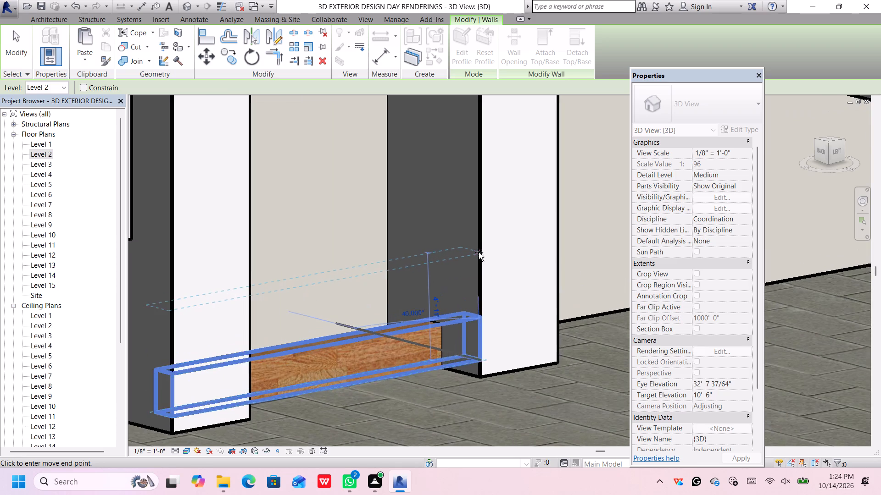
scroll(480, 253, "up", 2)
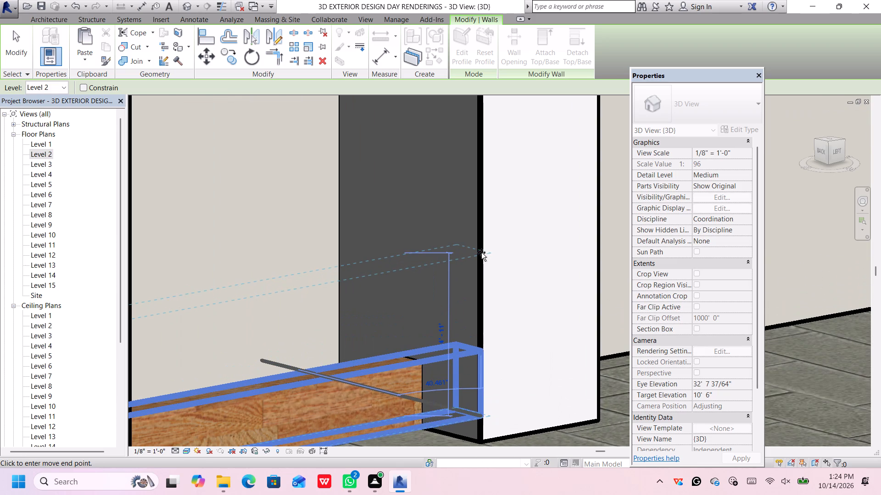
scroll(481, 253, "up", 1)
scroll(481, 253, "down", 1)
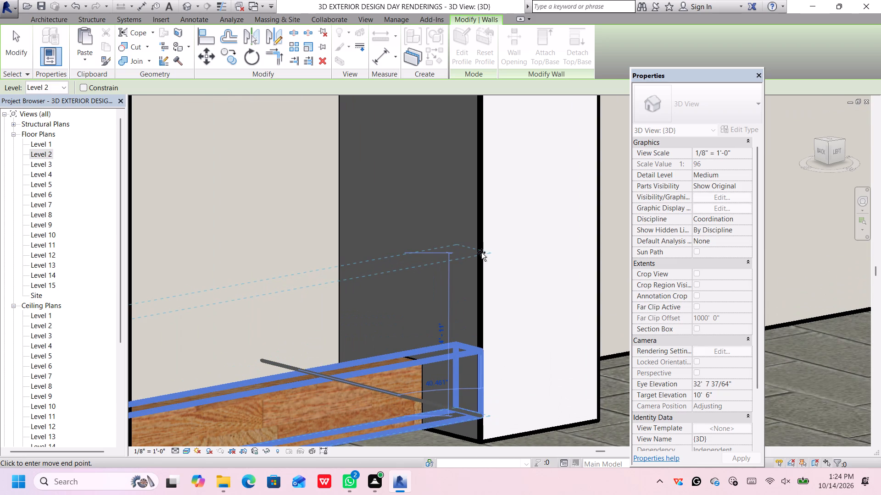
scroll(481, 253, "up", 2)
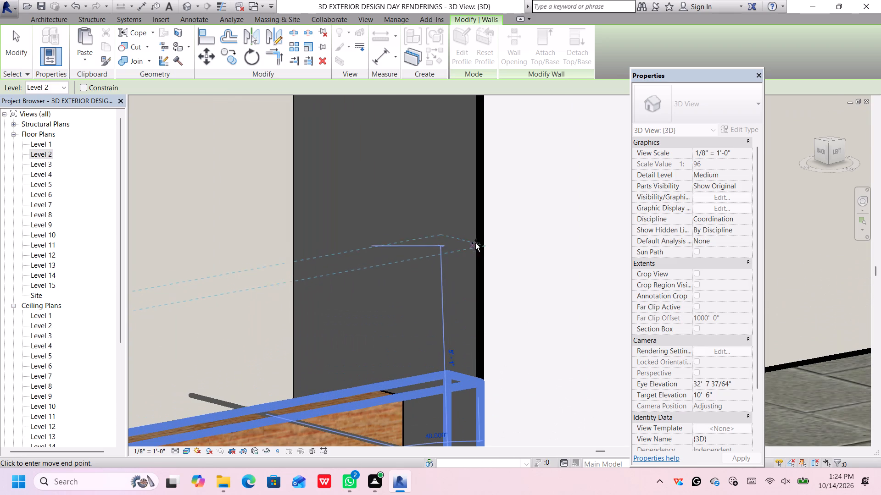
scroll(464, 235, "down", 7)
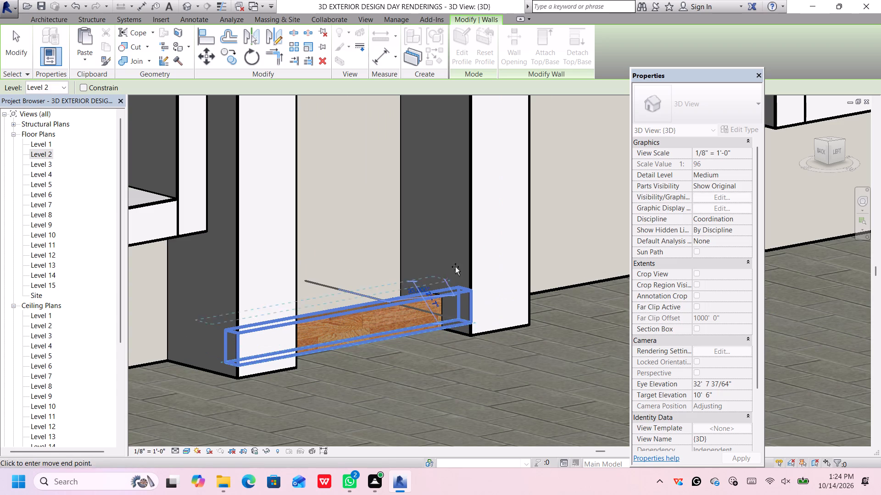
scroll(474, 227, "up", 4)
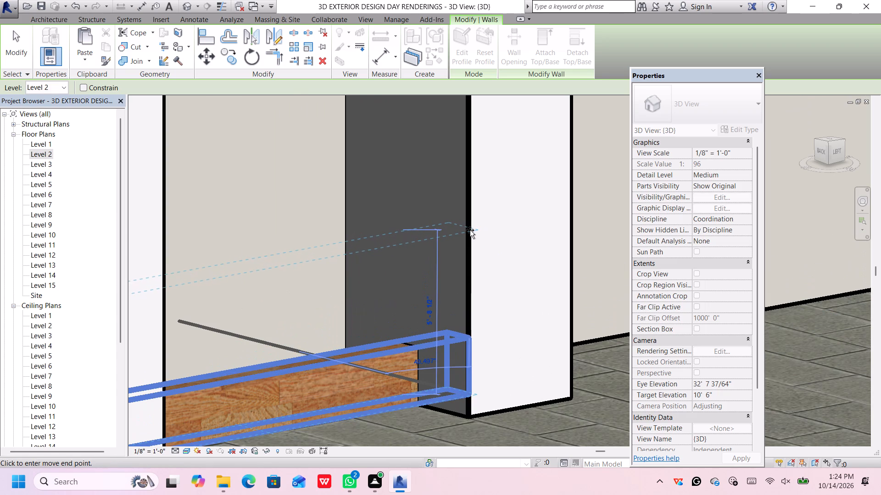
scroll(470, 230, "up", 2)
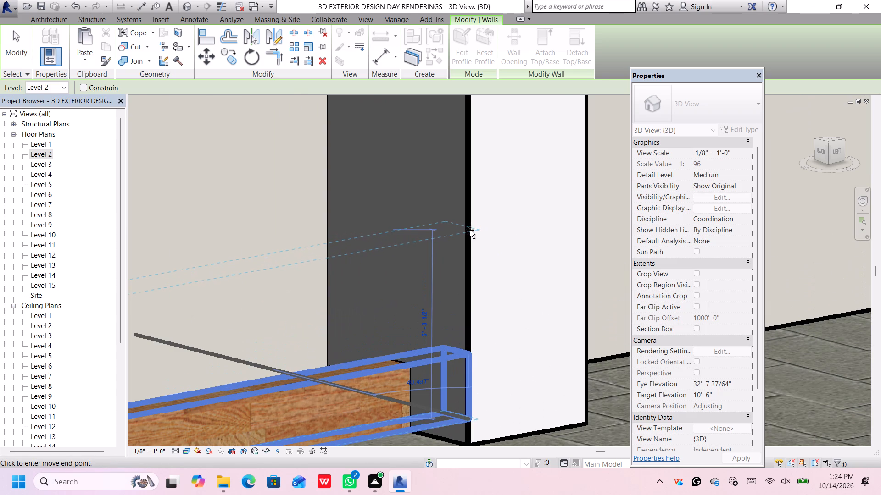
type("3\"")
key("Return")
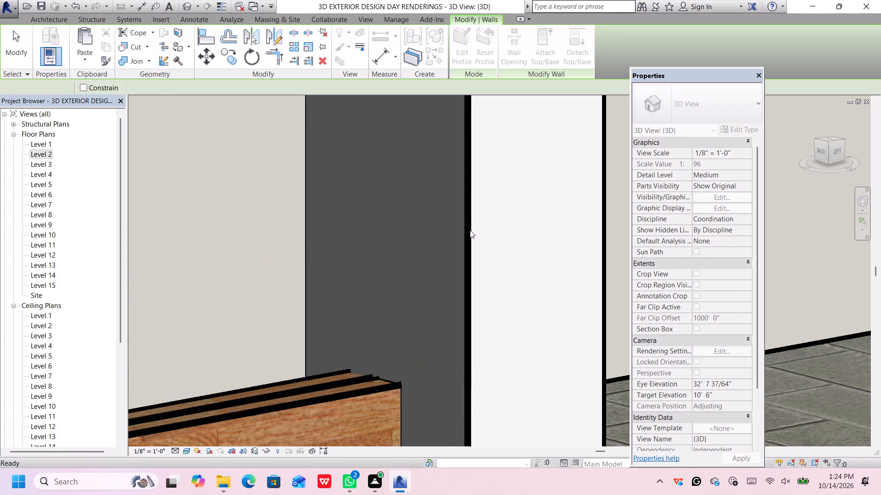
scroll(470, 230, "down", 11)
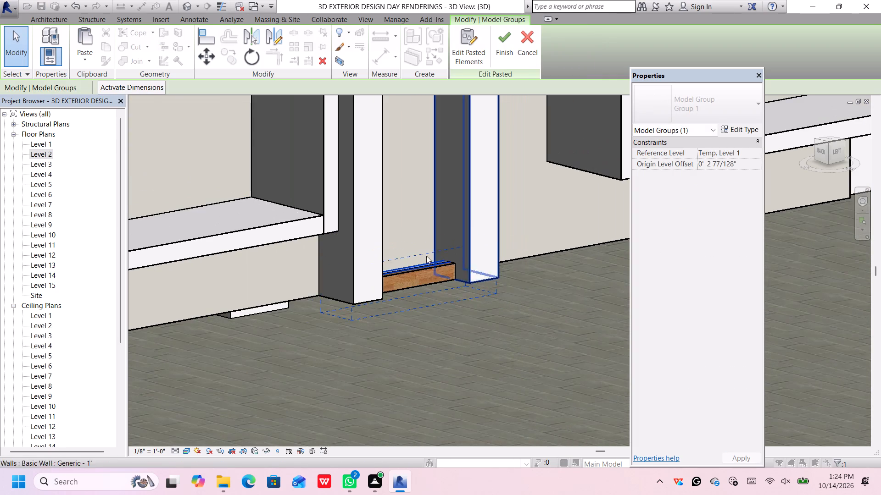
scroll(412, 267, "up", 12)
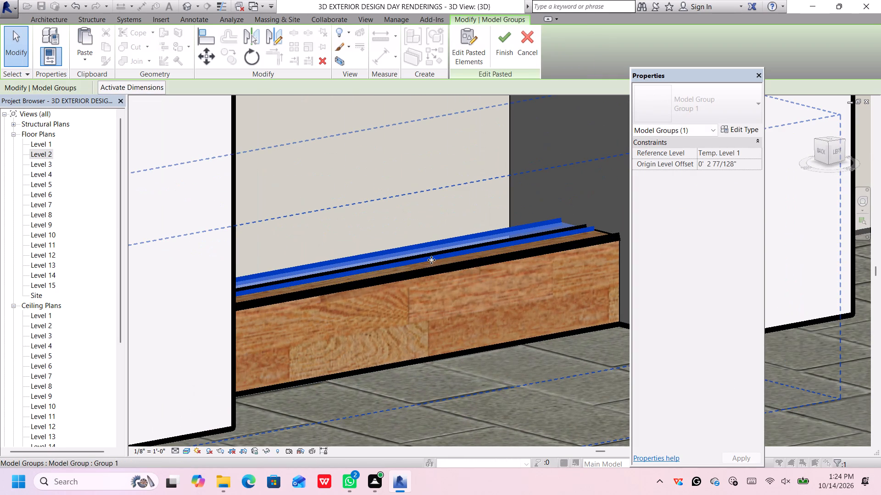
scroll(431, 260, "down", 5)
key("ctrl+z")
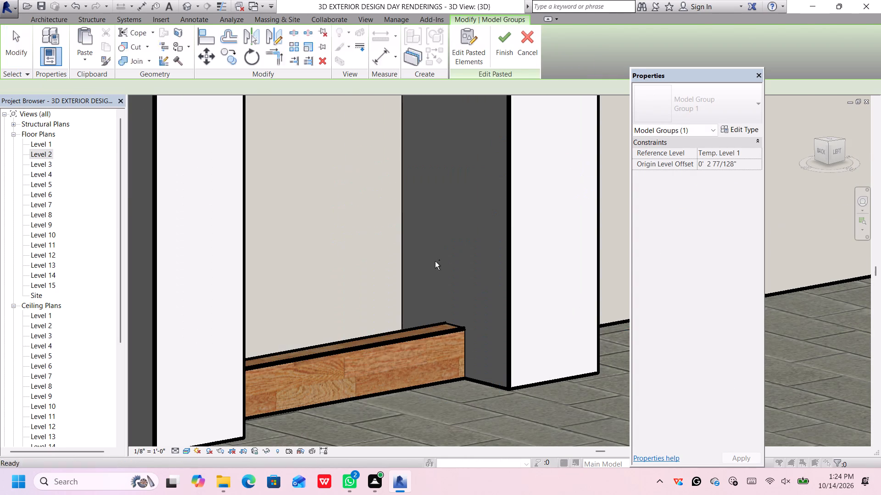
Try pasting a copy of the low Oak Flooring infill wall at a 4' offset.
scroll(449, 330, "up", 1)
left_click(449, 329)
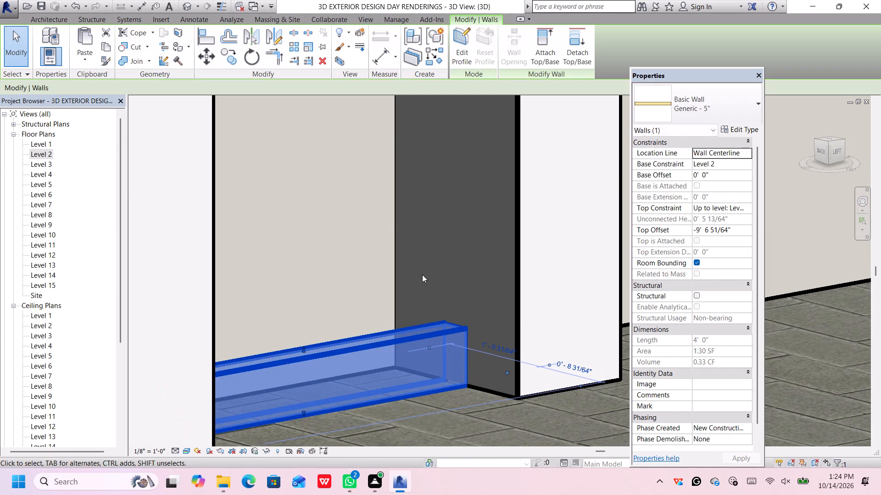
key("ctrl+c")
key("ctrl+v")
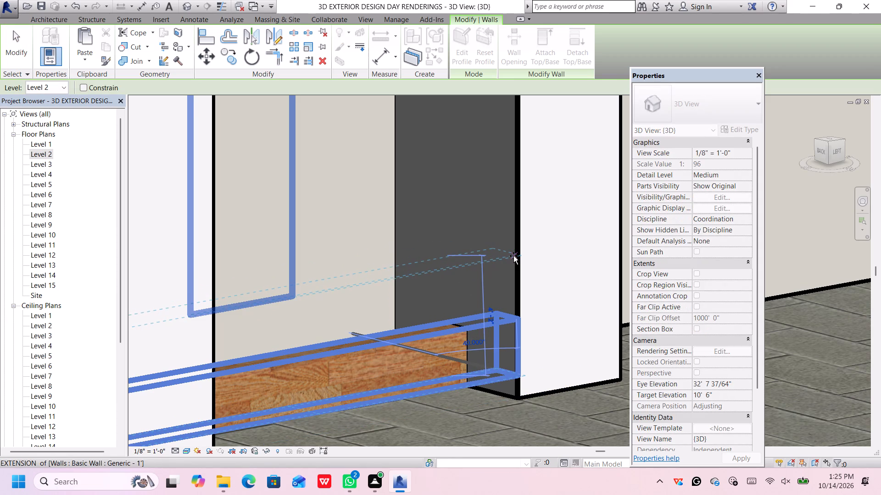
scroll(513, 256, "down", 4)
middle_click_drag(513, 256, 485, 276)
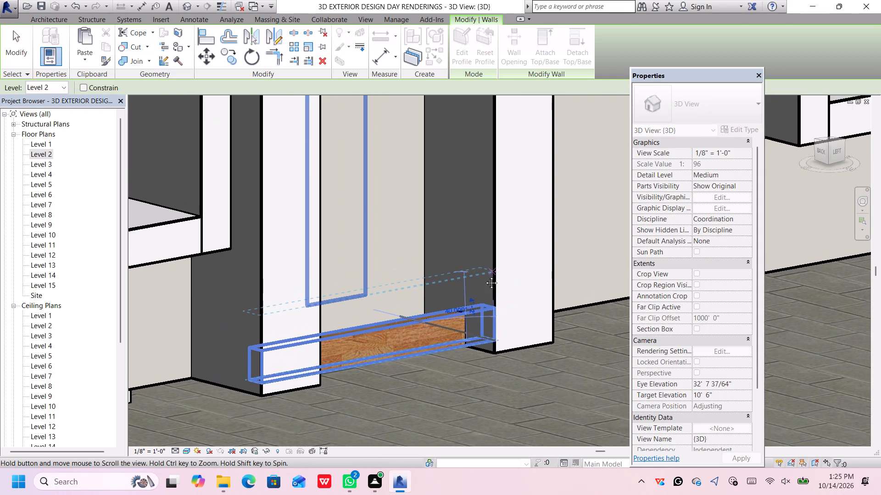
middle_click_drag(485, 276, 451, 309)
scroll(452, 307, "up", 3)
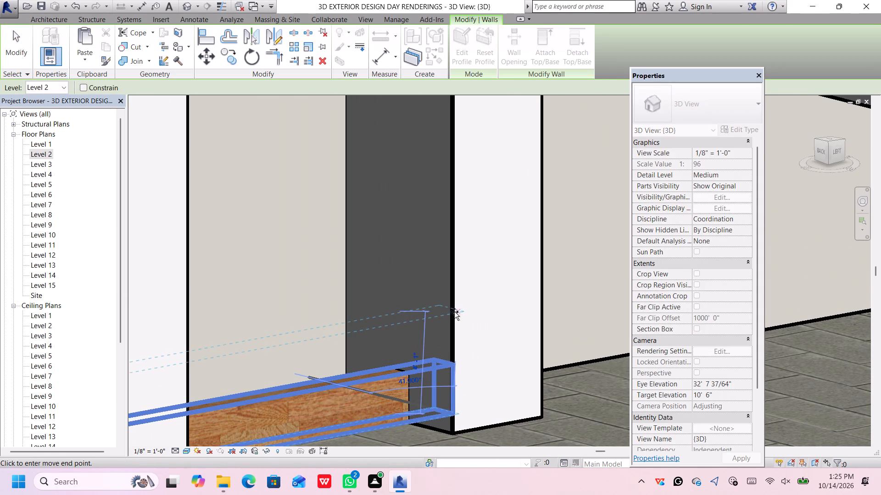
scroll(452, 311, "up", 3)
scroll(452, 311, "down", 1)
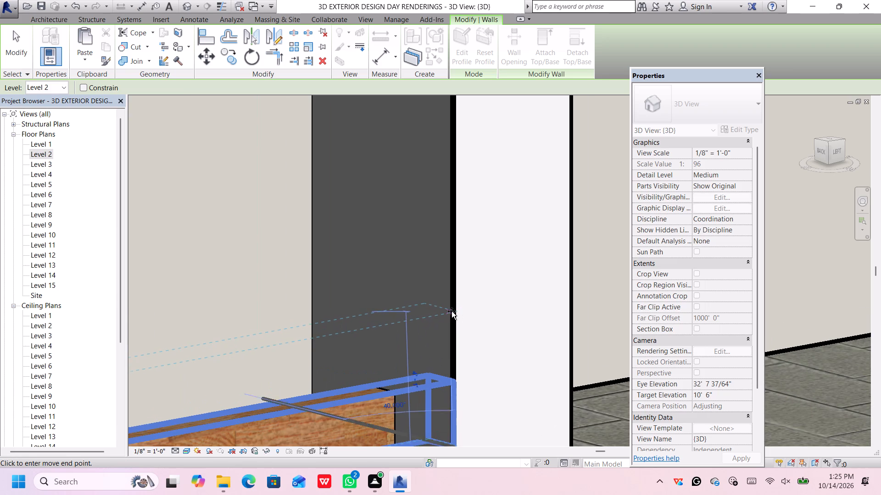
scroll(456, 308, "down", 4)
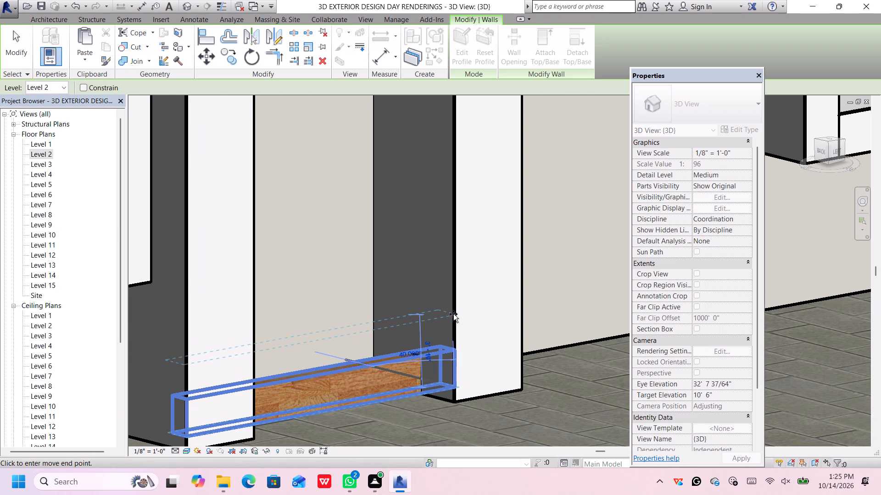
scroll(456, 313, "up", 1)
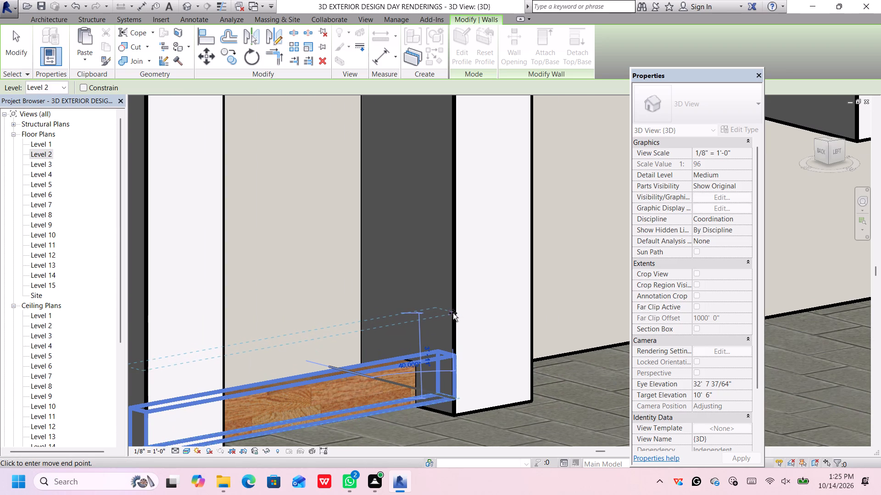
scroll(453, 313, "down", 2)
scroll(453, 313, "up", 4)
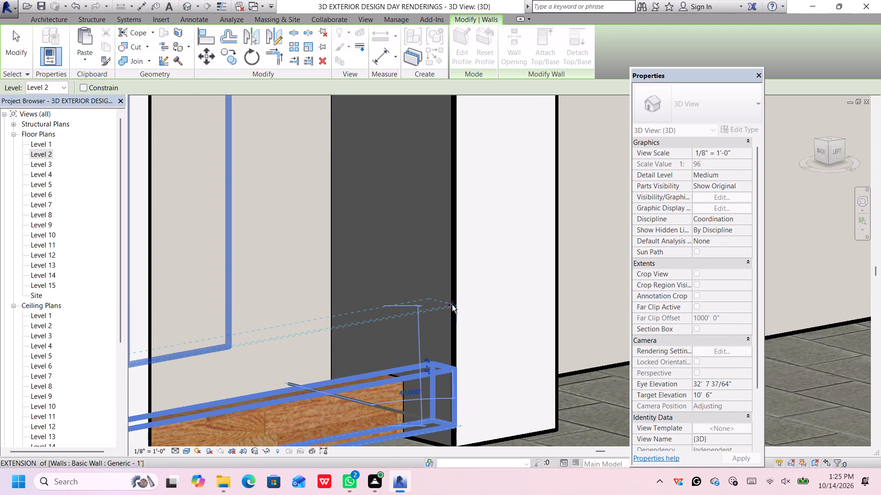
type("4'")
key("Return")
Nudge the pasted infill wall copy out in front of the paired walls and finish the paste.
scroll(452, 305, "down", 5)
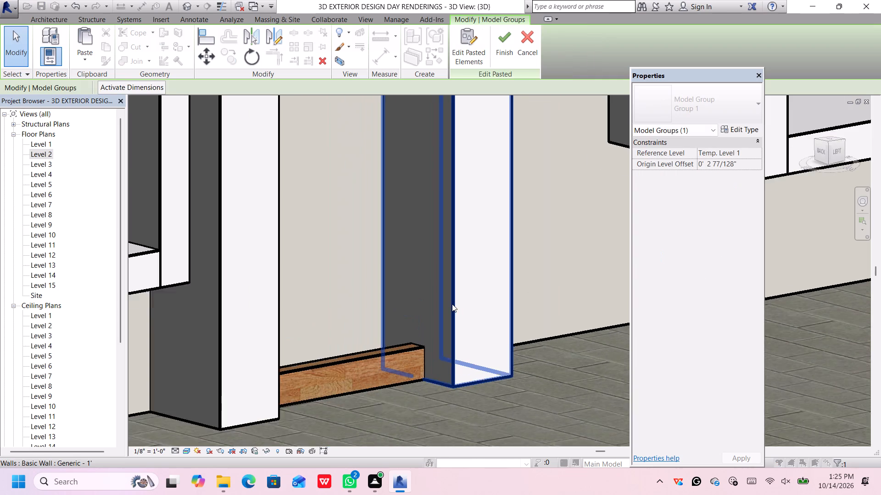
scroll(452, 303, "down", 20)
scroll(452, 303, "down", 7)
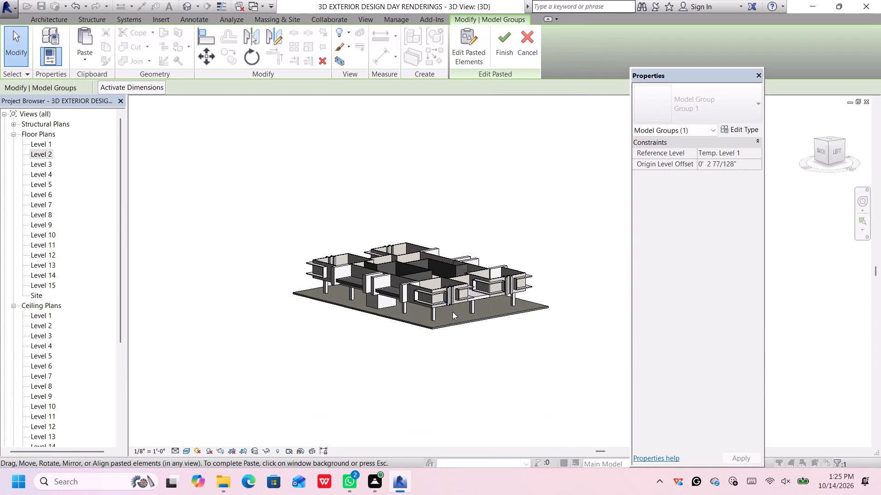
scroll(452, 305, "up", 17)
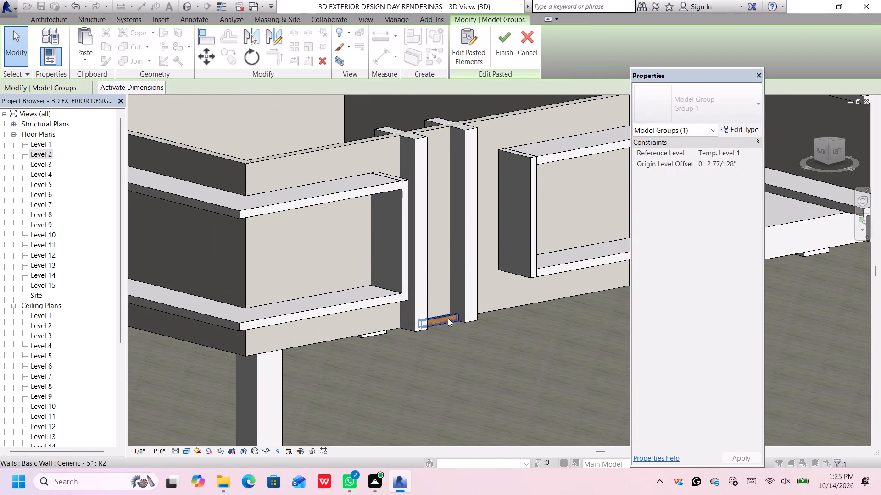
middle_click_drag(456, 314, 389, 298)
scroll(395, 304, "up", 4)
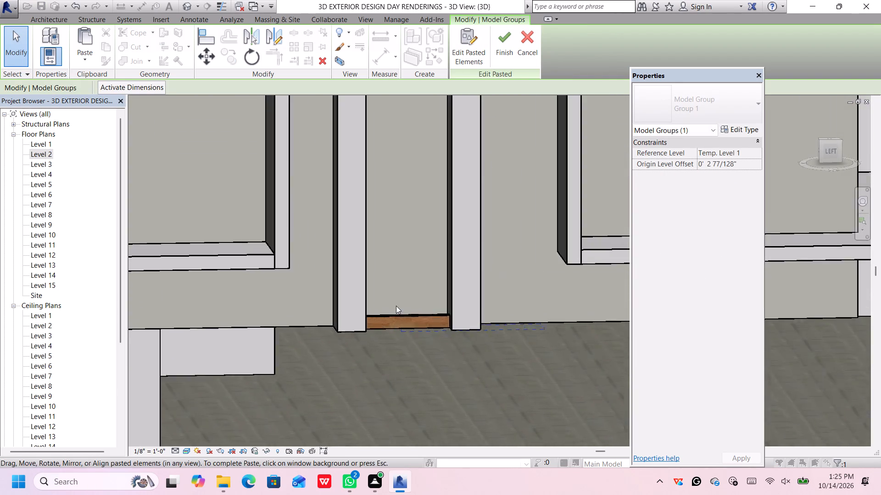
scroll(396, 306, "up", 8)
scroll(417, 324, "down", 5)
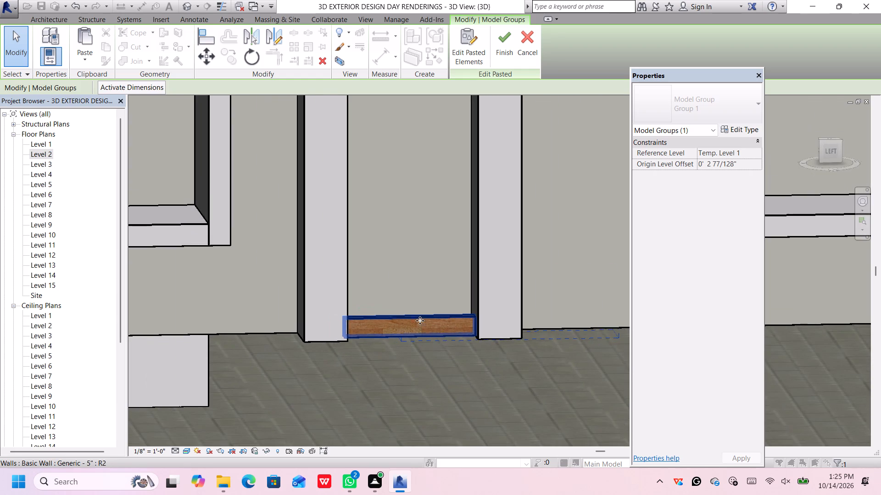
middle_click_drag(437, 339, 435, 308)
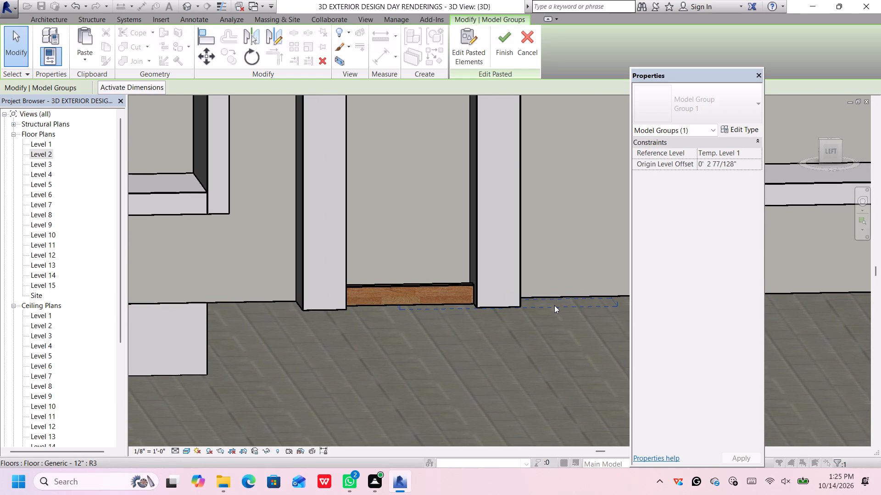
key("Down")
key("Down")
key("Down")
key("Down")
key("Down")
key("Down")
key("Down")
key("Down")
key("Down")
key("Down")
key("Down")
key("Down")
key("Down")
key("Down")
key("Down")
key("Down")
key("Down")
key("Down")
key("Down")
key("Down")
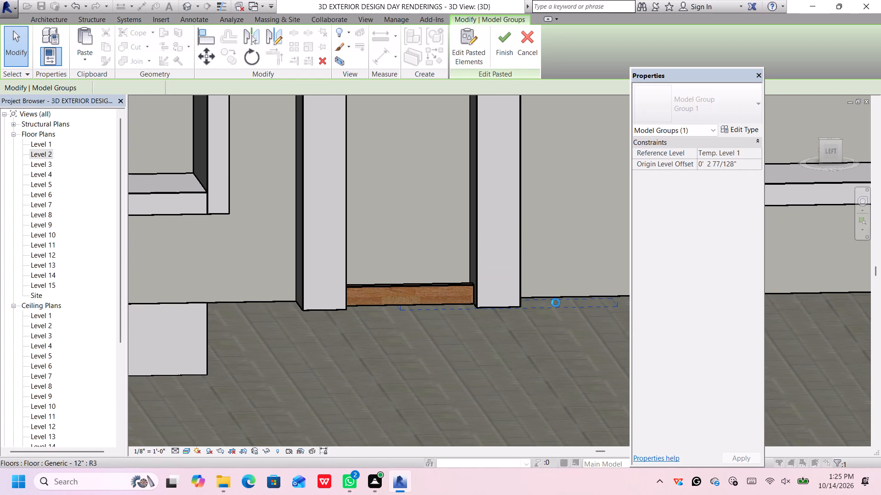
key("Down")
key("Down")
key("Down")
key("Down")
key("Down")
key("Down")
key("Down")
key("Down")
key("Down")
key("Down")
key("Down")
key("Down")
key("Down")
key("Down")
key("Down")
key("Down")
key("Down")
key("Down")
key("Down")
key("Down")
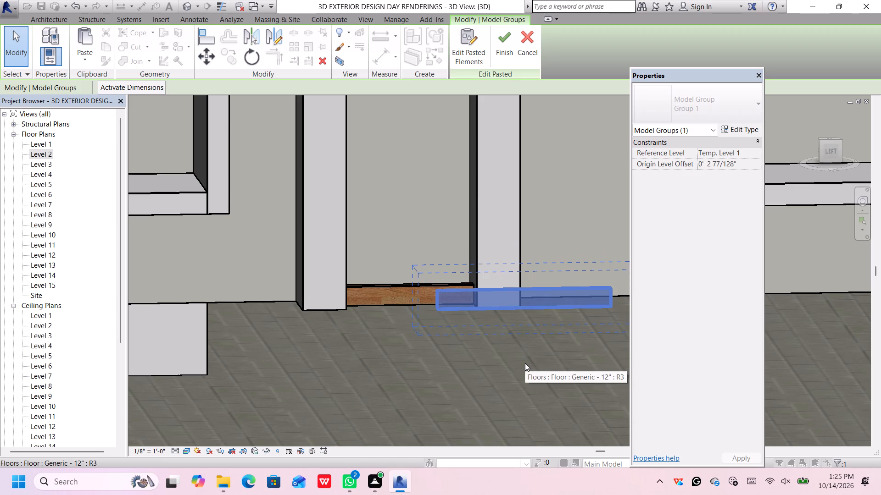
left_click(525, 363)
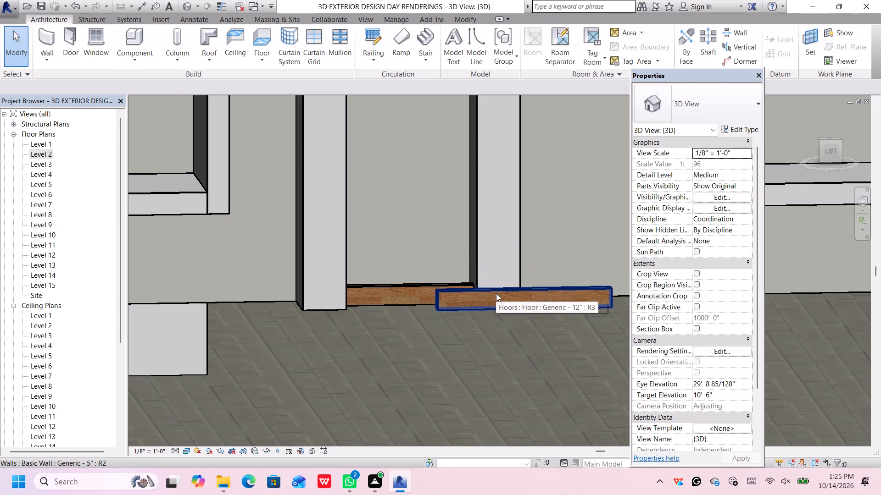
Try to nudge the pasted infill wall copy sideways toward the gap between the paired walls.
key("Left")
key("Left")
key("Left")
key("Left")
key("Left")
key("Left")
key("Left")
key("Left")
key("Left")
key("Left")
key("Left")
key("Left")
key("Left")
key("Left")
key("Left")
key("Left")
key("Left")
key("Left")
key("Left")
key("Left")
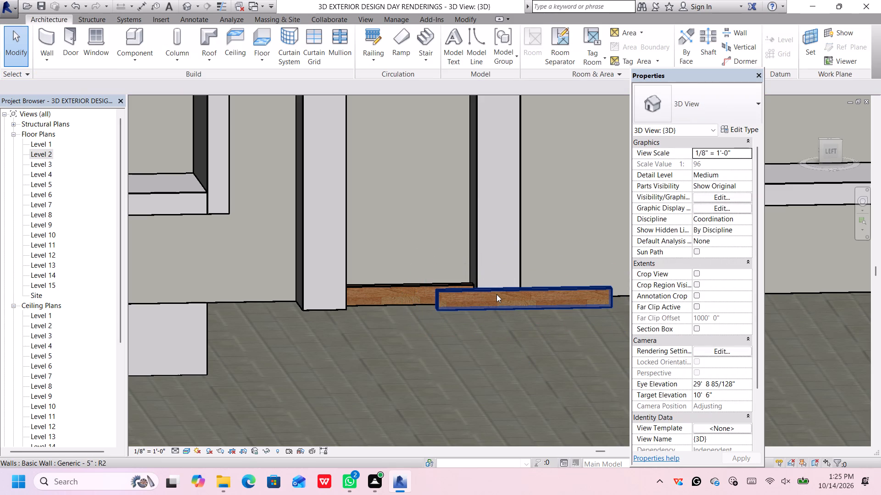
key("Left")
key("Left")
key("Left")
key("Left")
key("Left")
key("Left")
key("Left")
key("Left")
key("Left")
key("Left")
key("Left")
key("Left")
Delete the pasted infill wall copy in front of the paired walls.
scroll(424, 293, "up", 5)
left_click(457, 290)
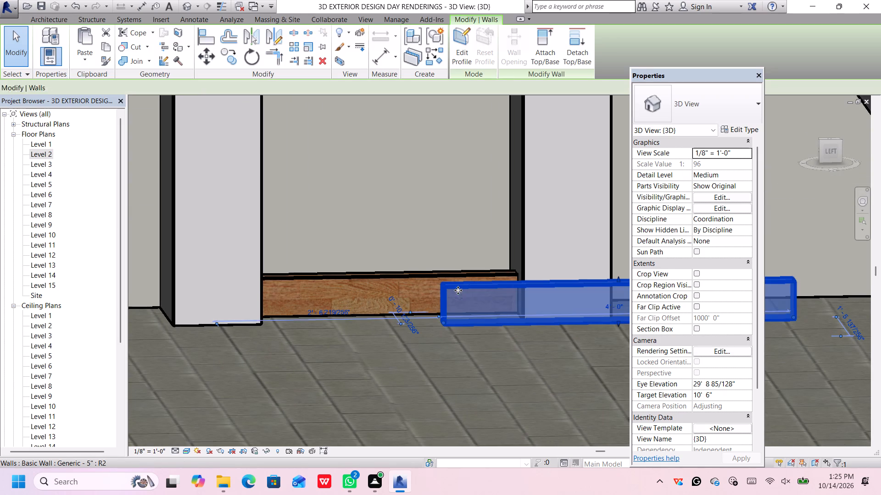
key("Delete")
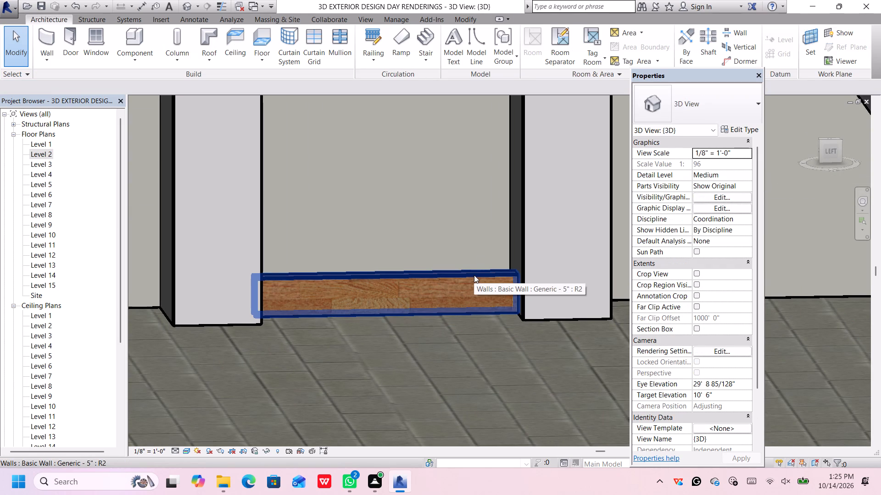
Turn the 3D view to the Left face and select the low infill wall between the paired walls.
scroll(474, 275, "down", 1)
scroll(474, 275, "up", 1)
scroll(474, 275, "down", 9)
scroll(509, 248, "down", 3)
left_click(836, 149)
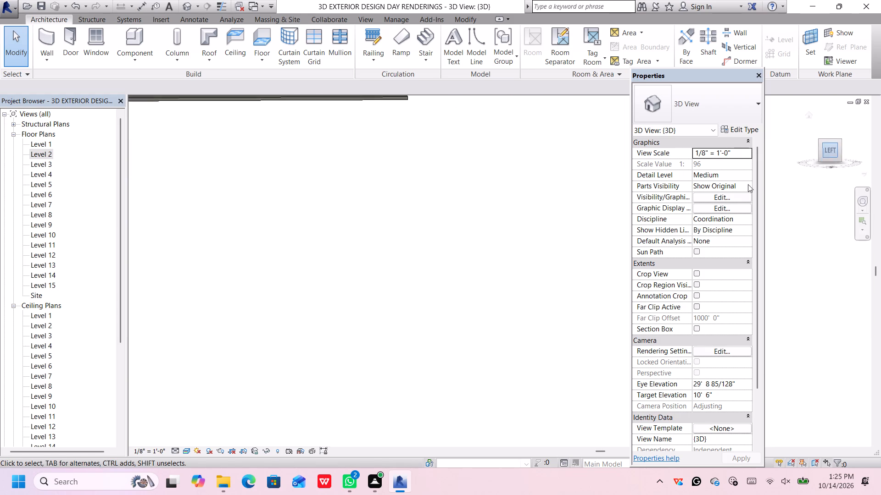
scroll(498, 283, "up", 5)
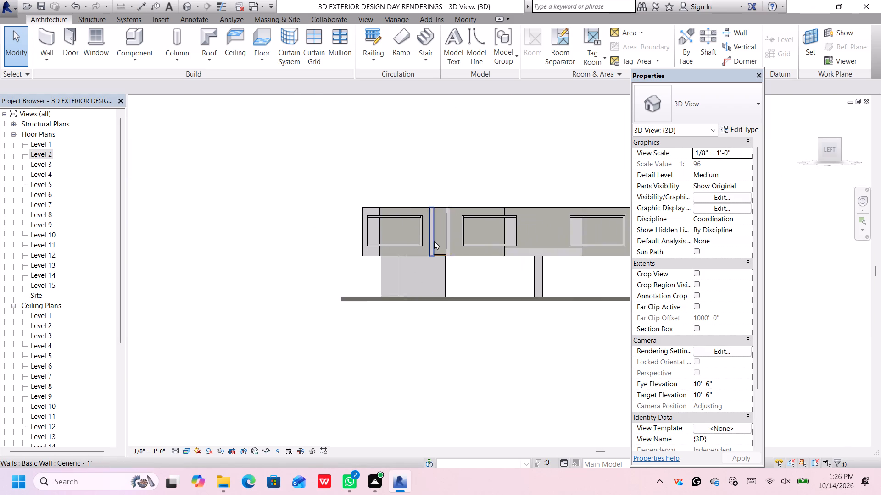
scroll(436, 240, "up", 6)
middle_click_drag(448, 240, 300, 283)
scroll(305, 303, "up", 2)
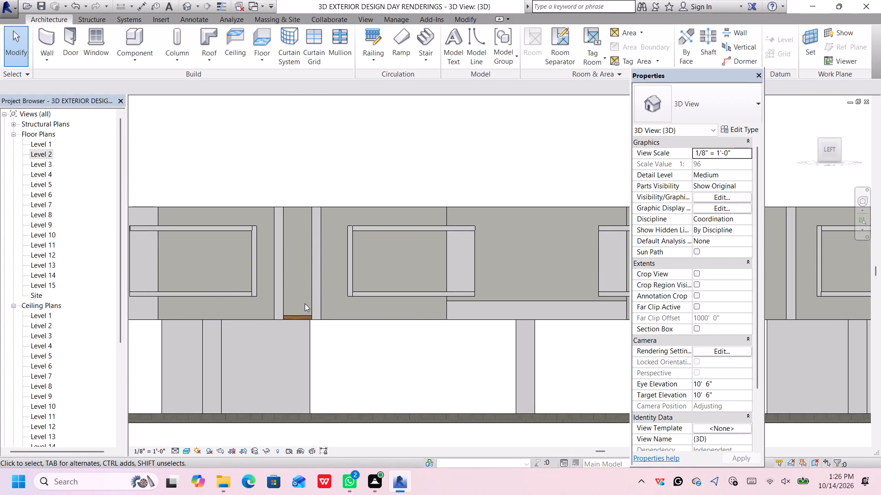
scroll(305, 303, "up", 7)
left_click(300, 327)
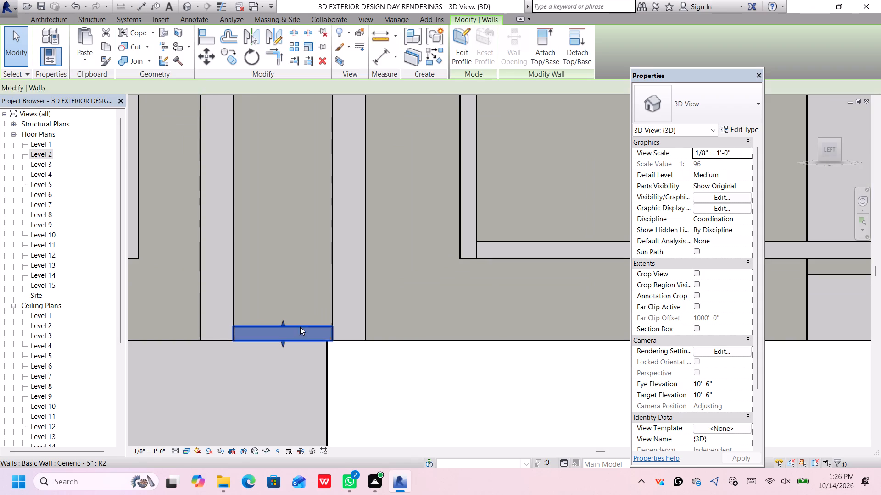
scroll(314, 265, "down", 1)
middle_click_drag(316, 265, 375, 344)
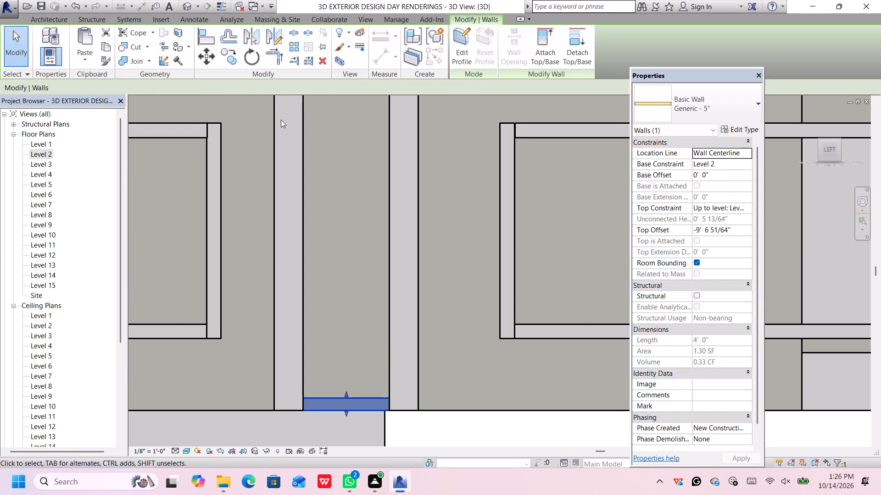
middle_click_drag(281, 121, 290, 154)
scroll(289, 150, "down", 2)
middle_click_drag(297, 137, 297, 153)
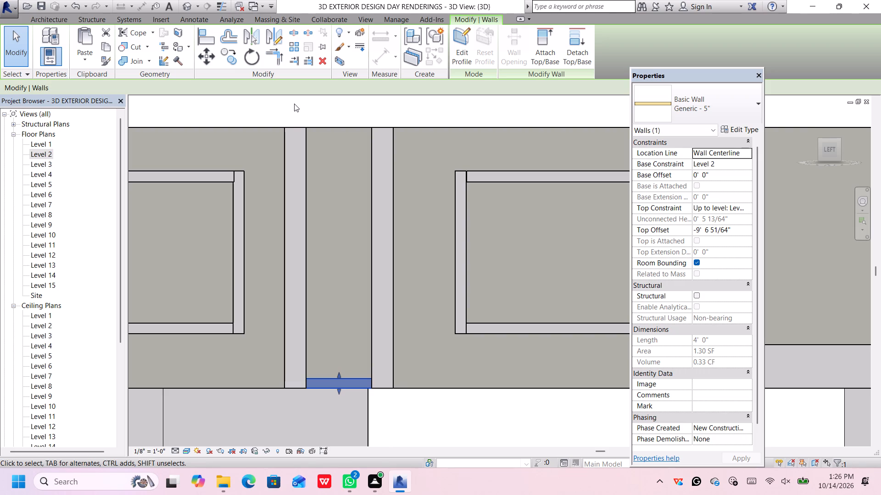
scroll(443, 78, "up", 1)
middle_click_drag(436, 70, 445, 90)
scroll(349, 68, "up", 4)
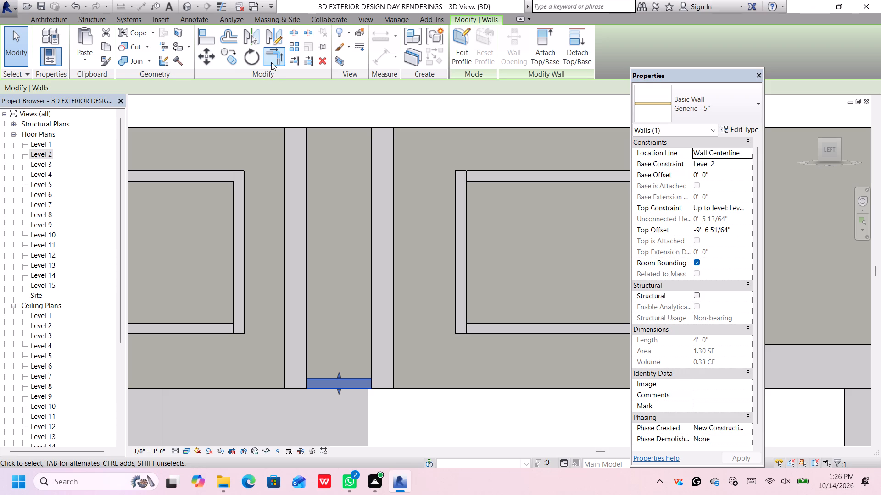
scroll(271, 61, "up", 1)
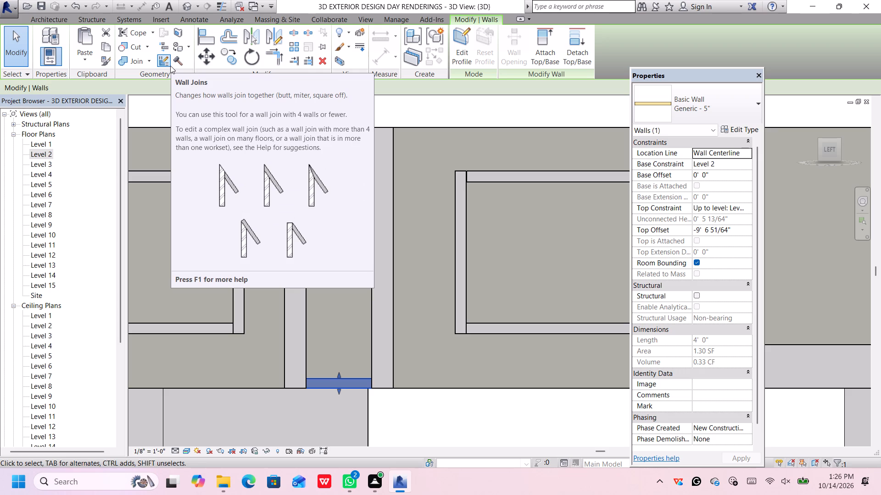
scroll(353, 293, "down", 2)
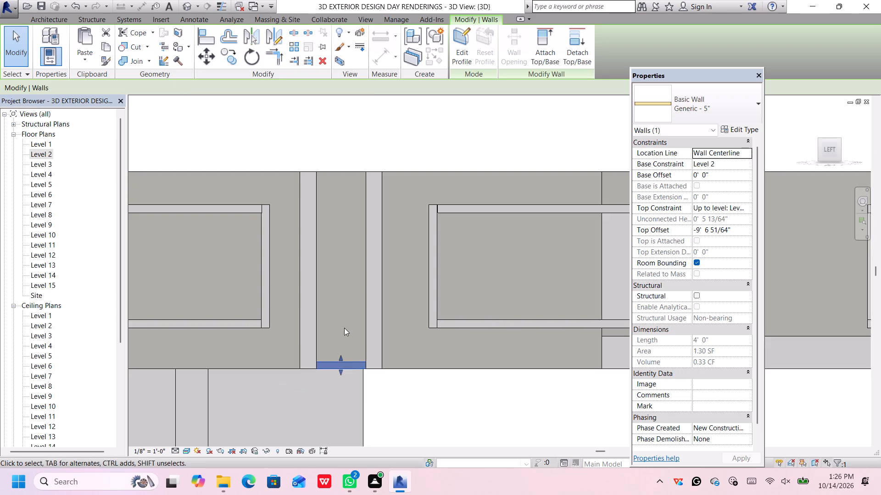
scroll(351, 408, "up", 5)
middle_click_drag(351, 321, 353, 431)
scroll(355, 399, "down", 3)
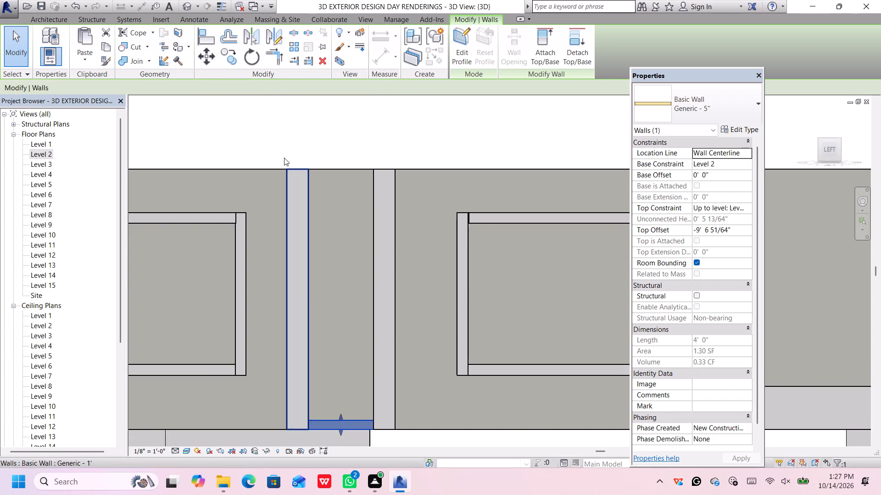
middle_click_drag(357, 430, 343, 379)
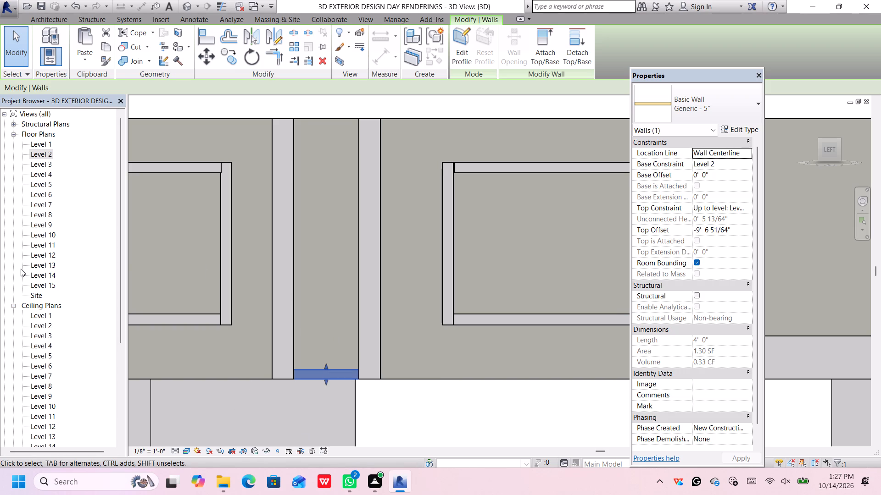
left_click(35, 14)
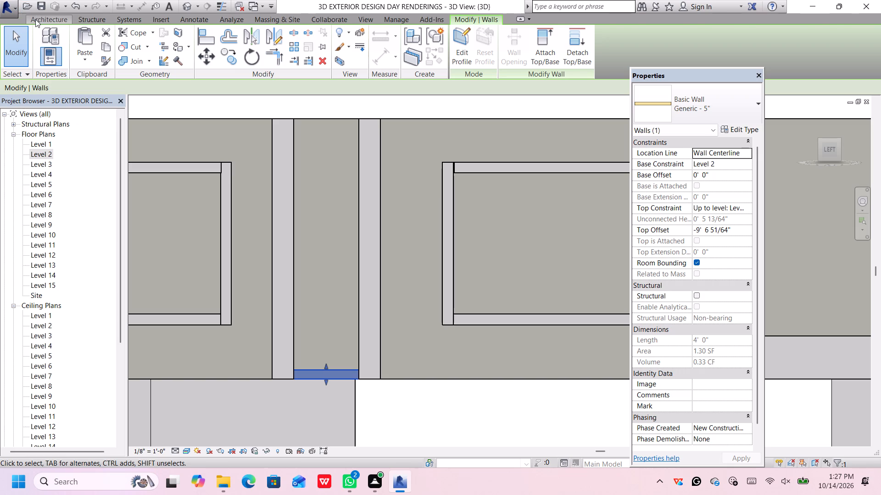
Create an in-place model component in the Generic Models category, keeping the default name.
left_click(35, 18)
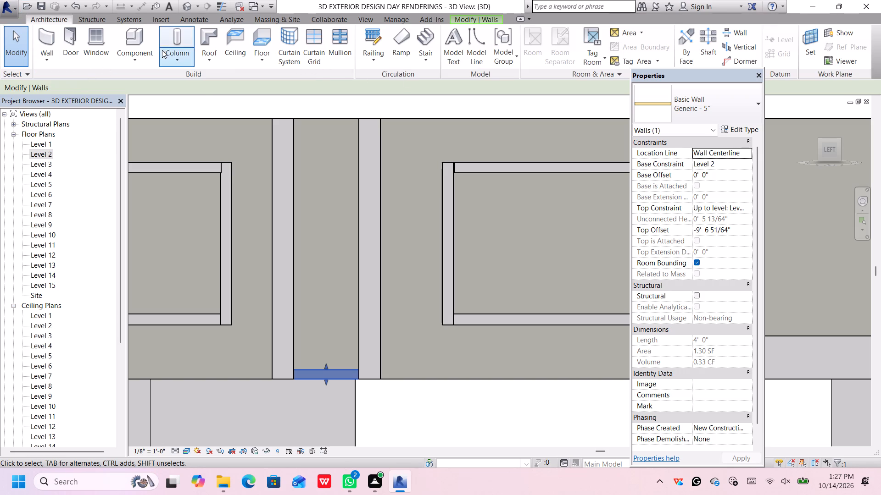
left_click(139, 44)
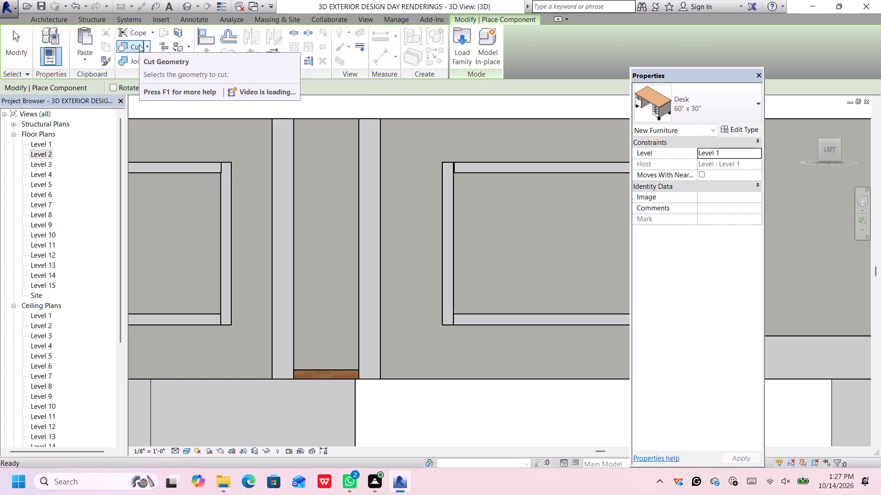
left_click(46, 17)
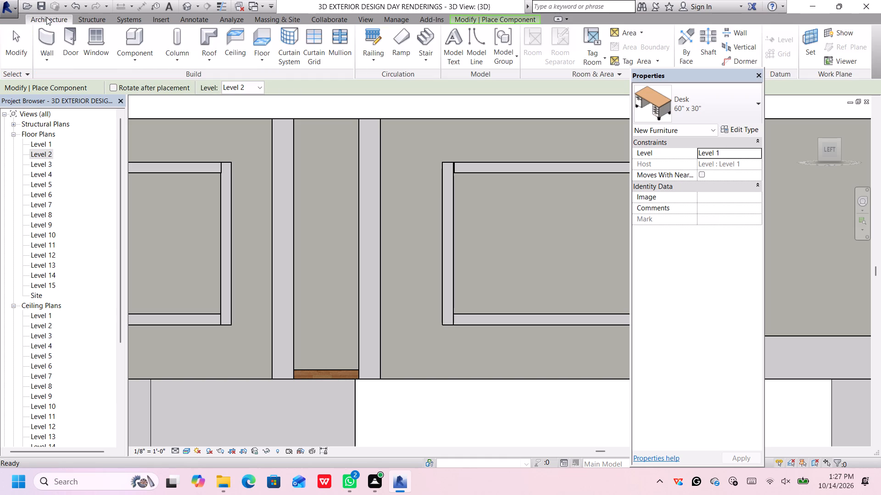
left_click(132, 60)
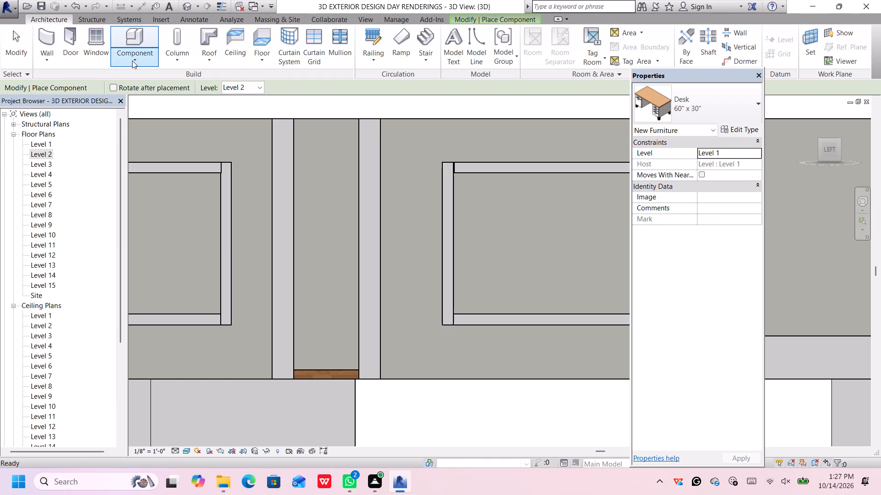
left_click(145, 107)
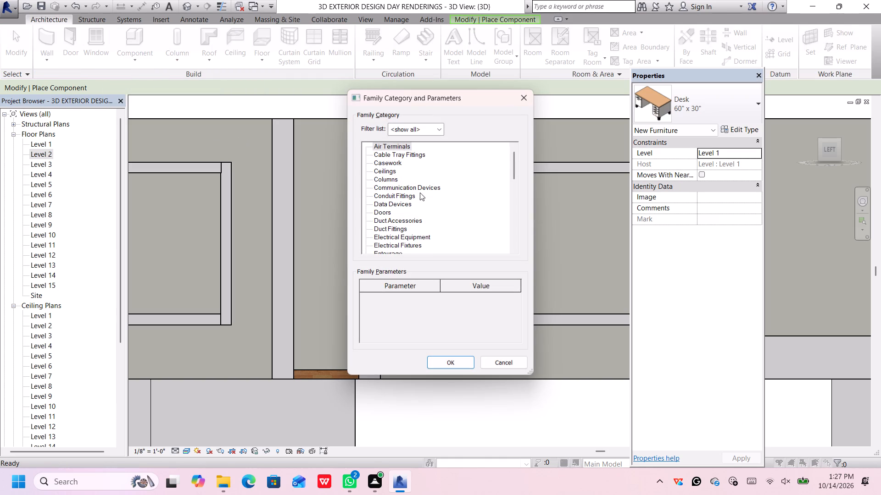
scroll(421, 207, "down", 6)
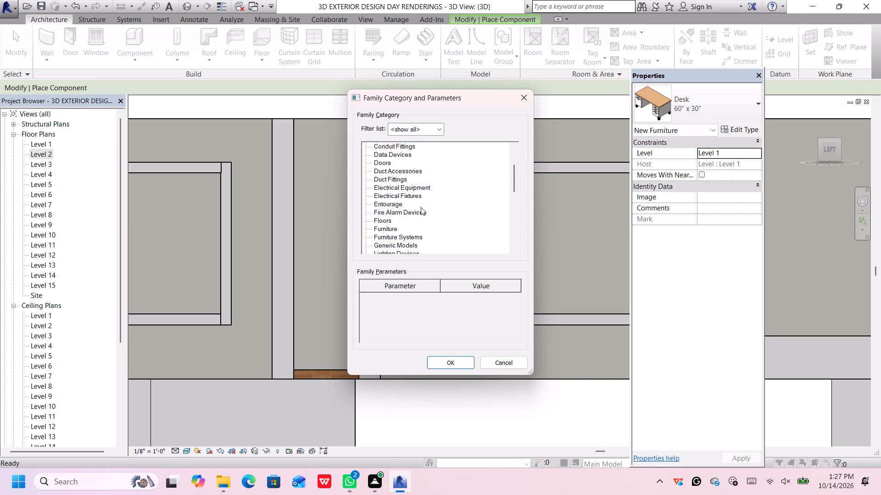
scroll(421, 207, "down", 2)
left_click(403, 231)
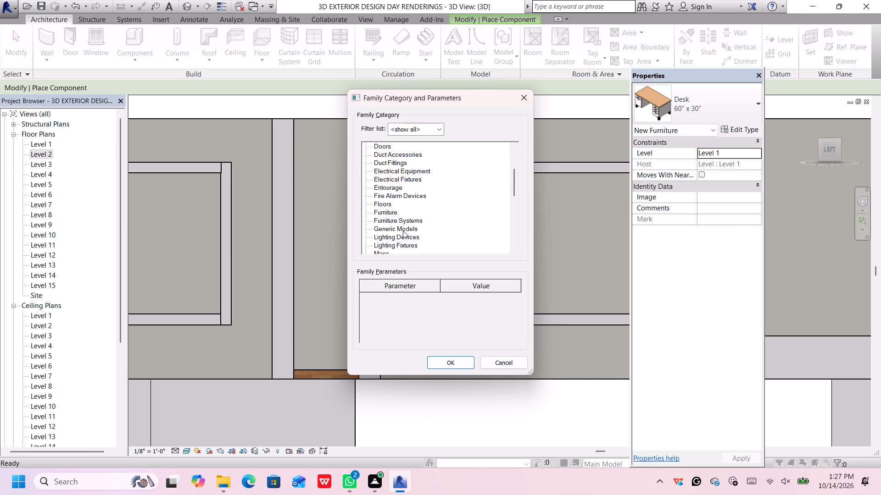
left_click(403, 229)
double_click(403, 229)
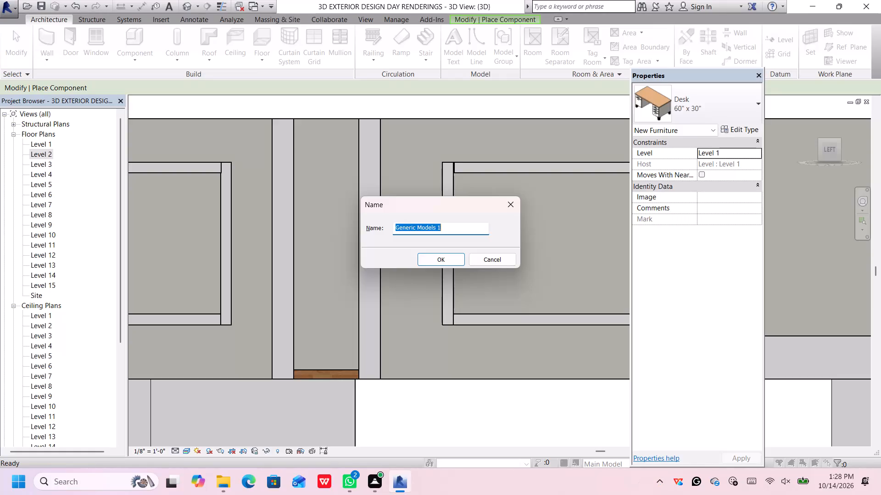
left_click(453, 256)
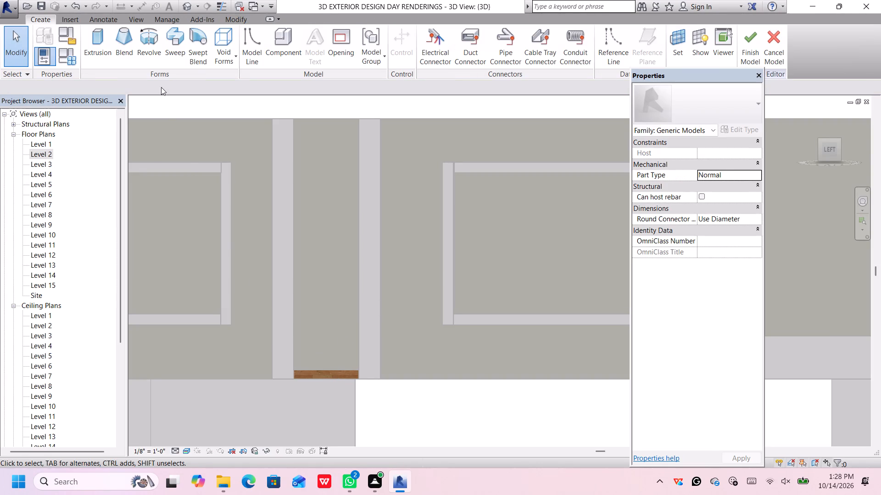
Start a solid extrusion and try to sketch its rectangular profile at the low infill wall in the Left 3D view.
left_click(101, 38)
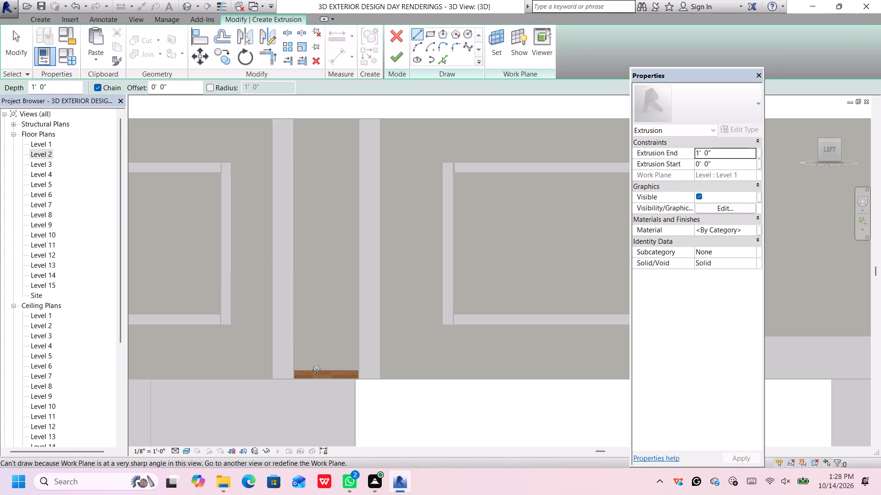
scroll(317, 369, "up", 13)
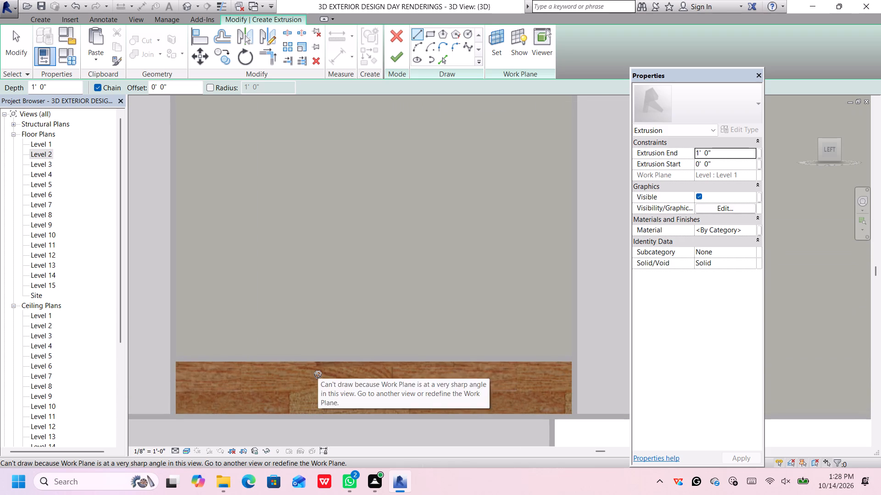
scroll(318, 374, "down", 5)
left_click(321, 374)
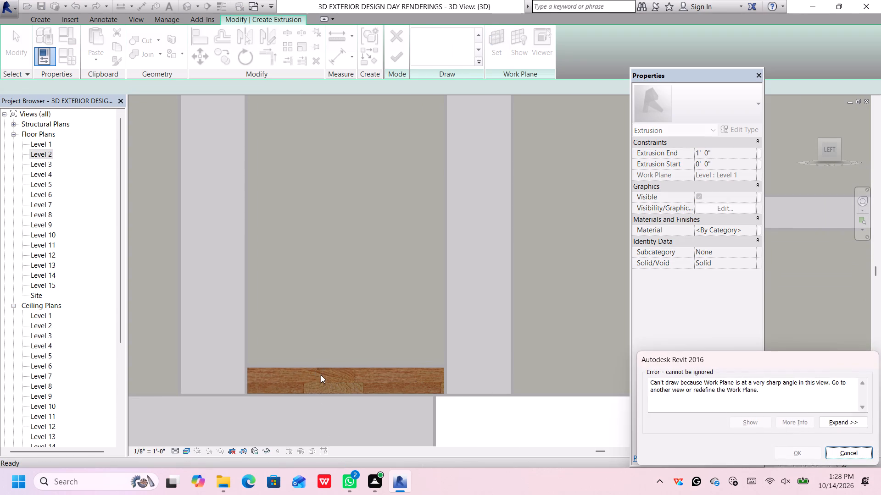
left_click(850, 454)
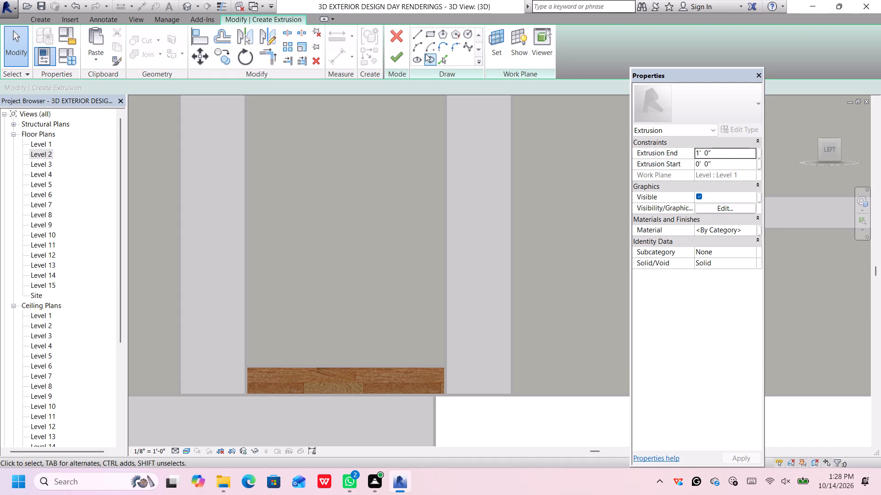
scroll(425, 54, "down", 3)
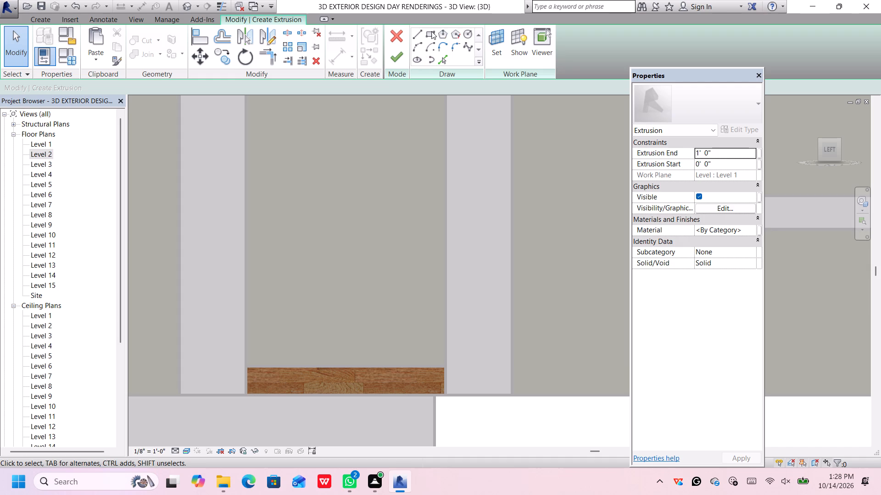
left_click(429, 33)
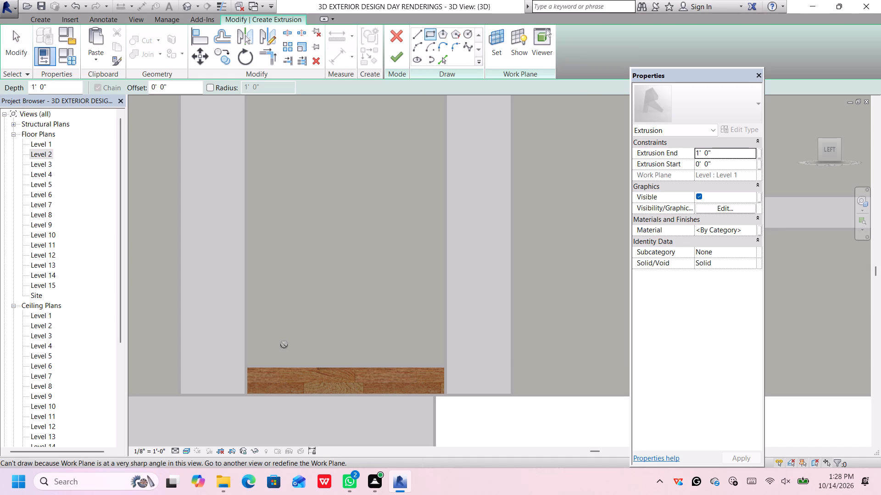
double_click(431, 32)
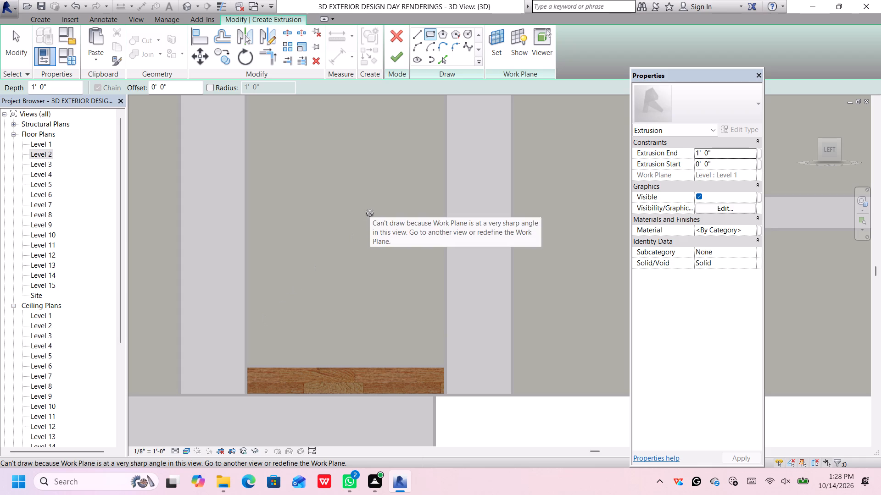
scroll(370, 214, "down", 7)
middle_click_drag(386, 209, 382, 279)
middle_click(382, 282)
middle_click(382, 286)
scroll(382, 291, "down", 3)
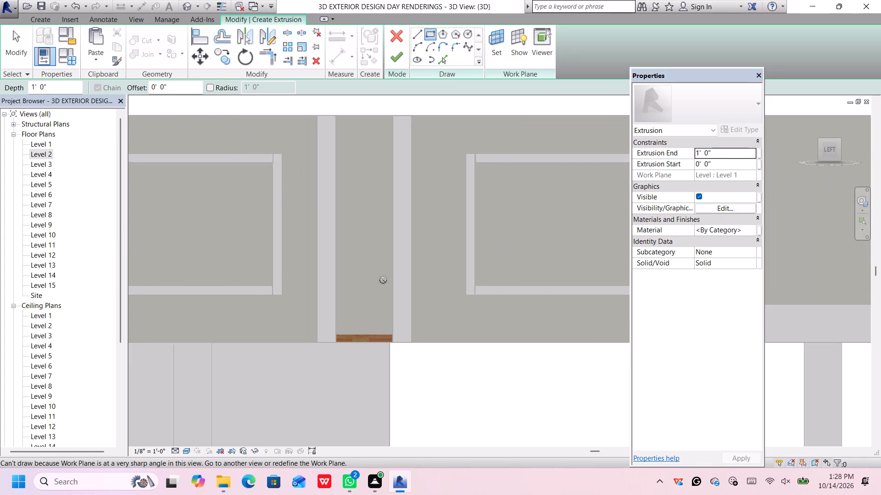
scroll(383, 280, "down", 1)
scroll(389, 261, "up", 3)
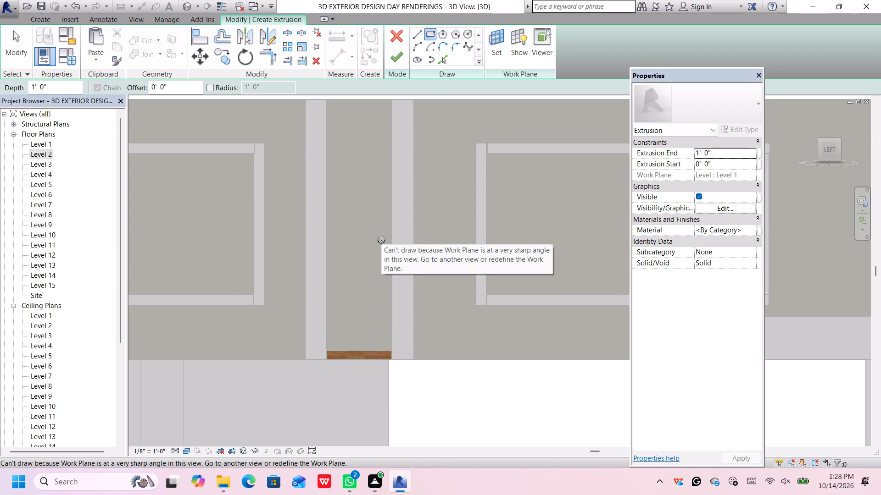
middle_click_drag(381, 239, 390, 261)
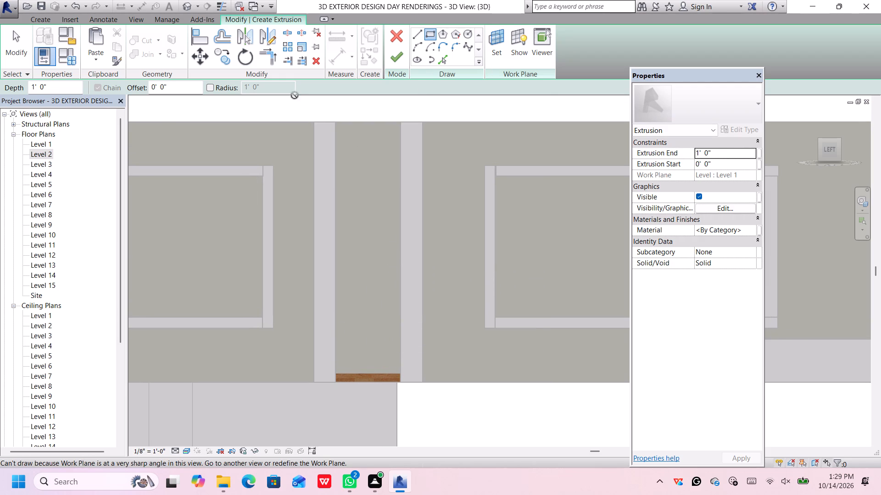
On the Level 2 floor plan, sketch a rectangular extrusion profile about 3" by 2' 11" over the infill wall between the paired walls.
double_click(38, 154)
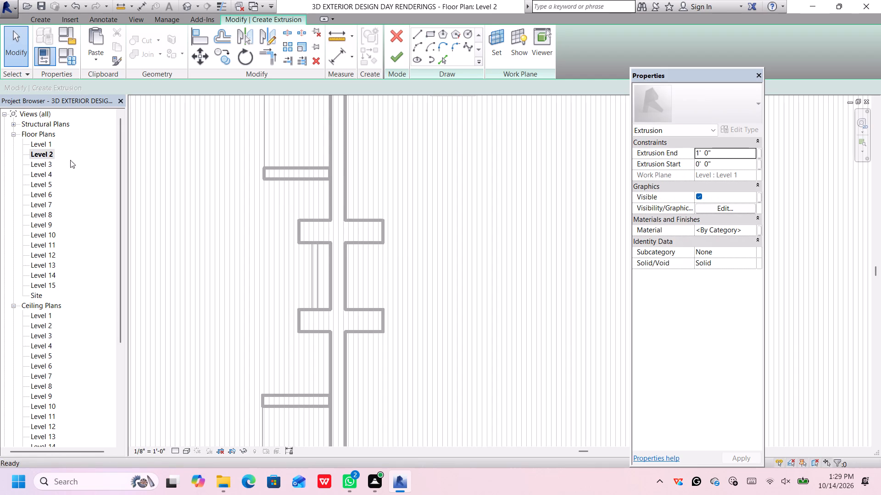
scroll(400, 246, "down", 11)
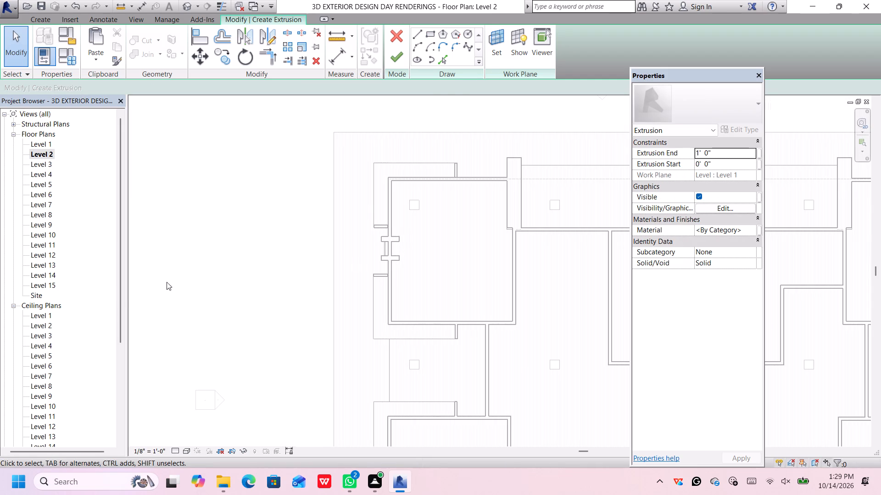
scroll(385, 238, "up", 2)
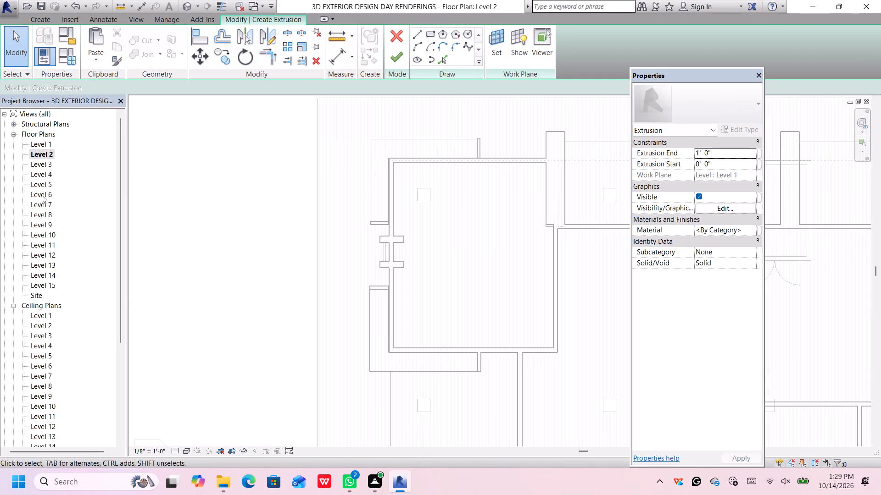
double_click(46, 152)
scroll(385, 247, "up", 2)
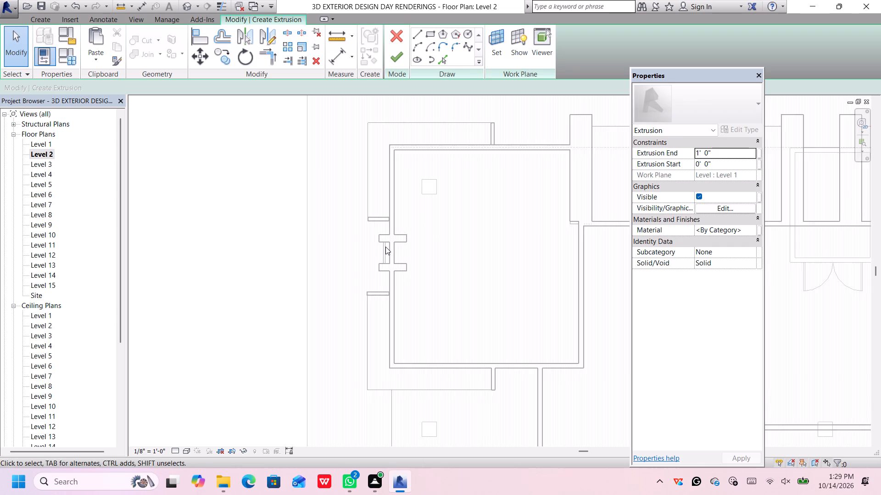
scroll(385, 247, "up", 15)
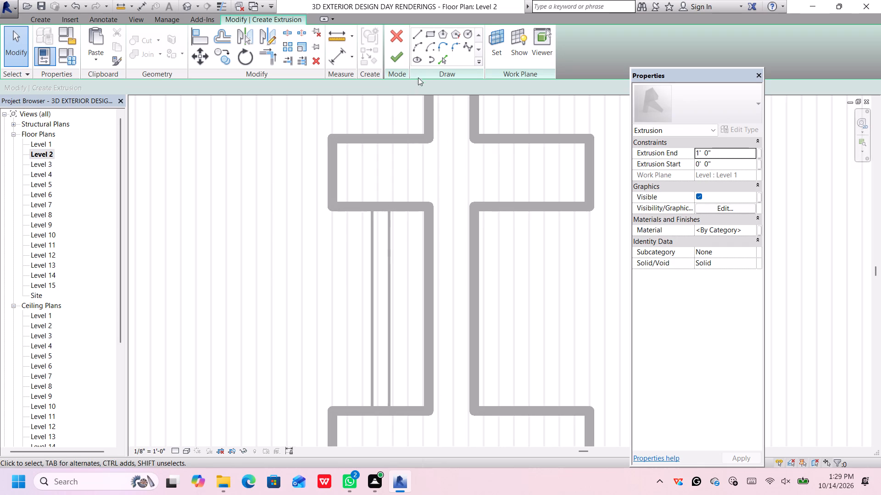
left_click(428, 28)
left_click(430, 35)
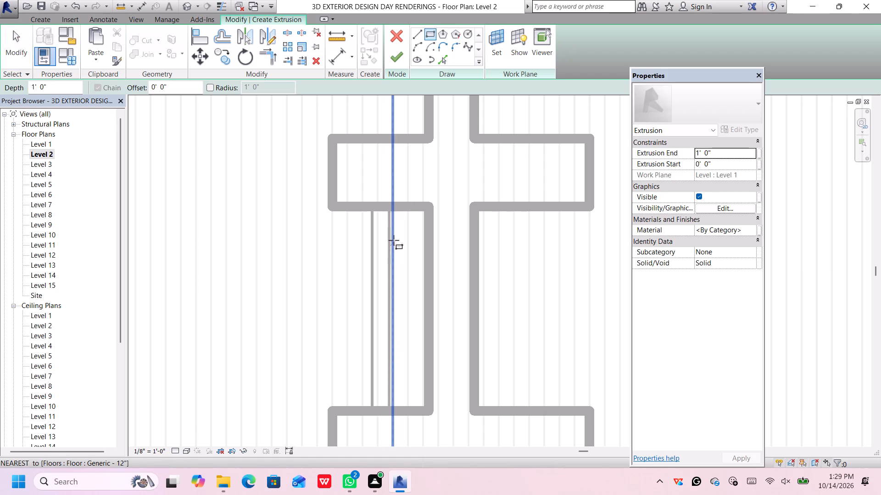
left_click(389, 208)
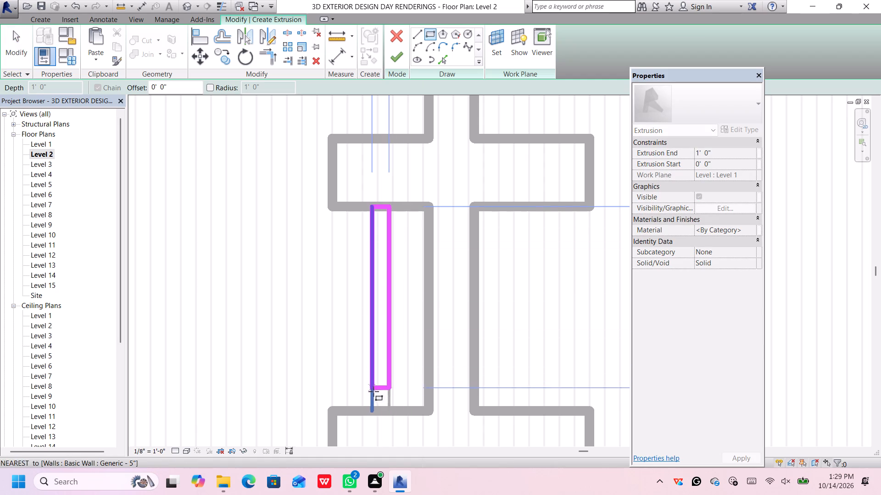
left_click(373, 405)
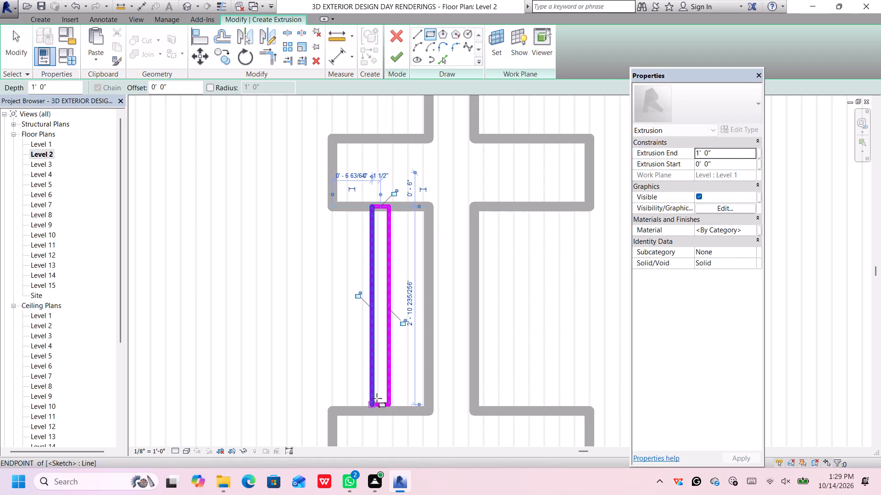
scroll(423, 358, "up", 1)
scroll(423, 358, "down", 1)
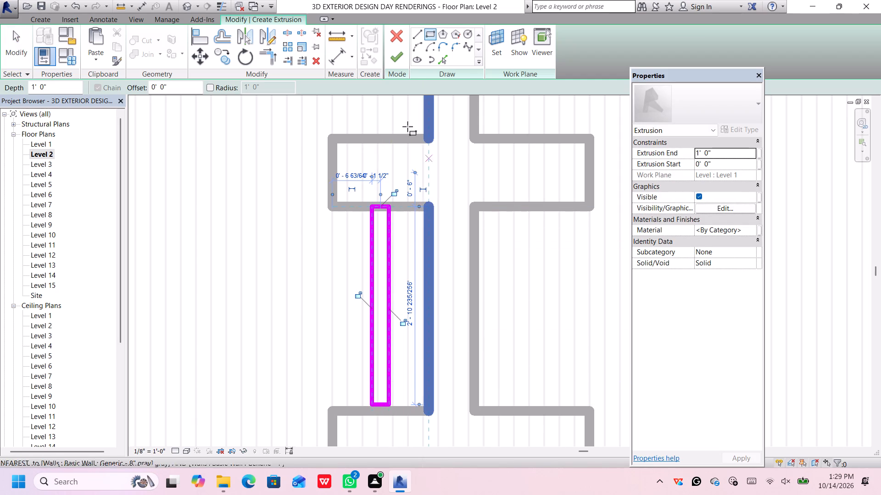
Finish the extrusion sketch with a 1' 0" depth and complete the in-place model.
left_click(397, 60)
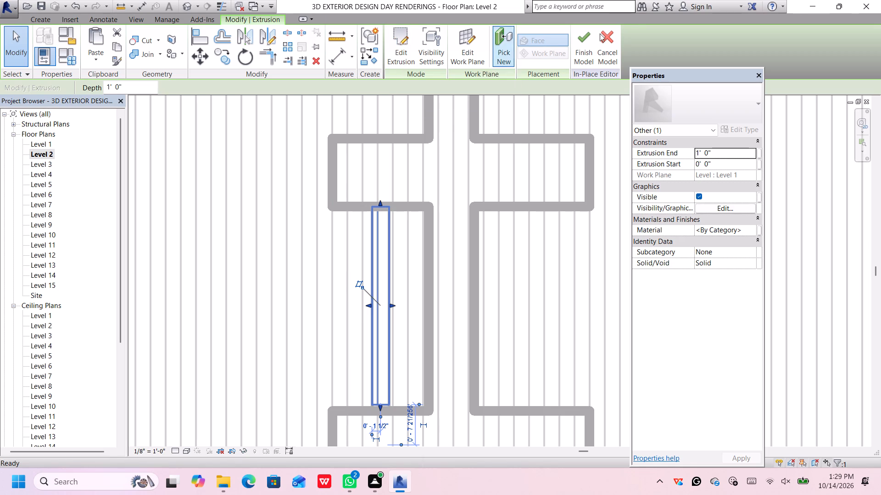
left_click(585, 43)
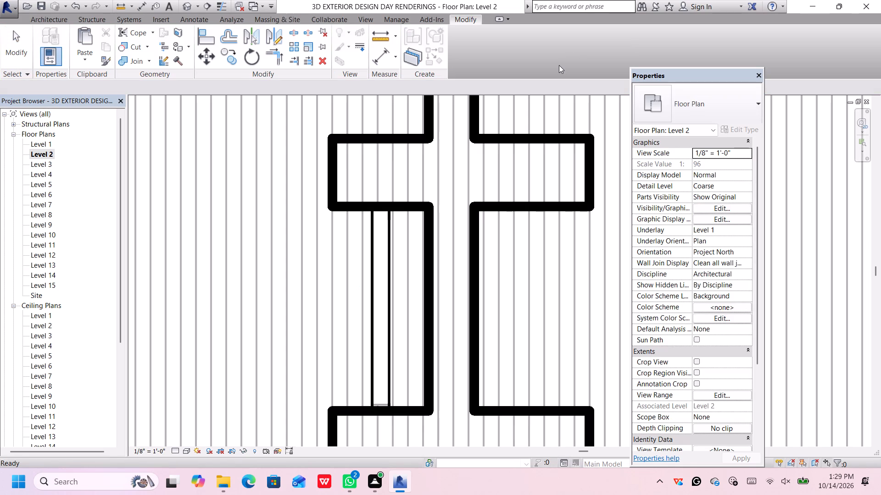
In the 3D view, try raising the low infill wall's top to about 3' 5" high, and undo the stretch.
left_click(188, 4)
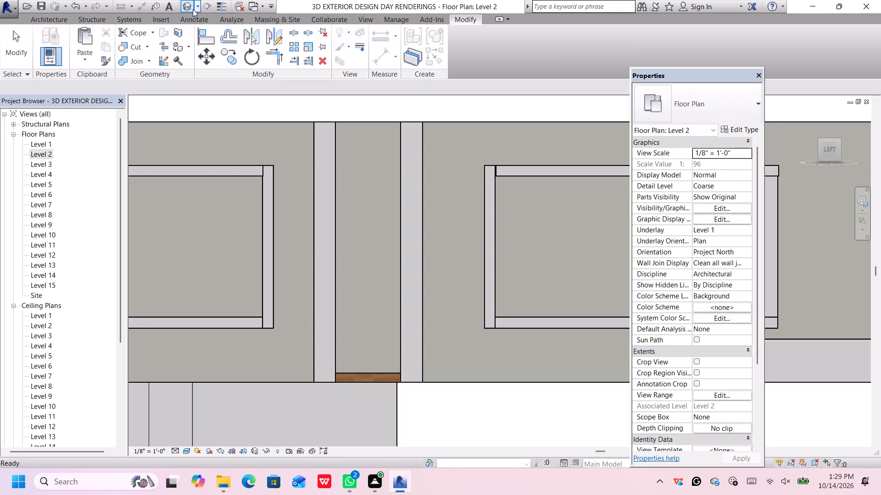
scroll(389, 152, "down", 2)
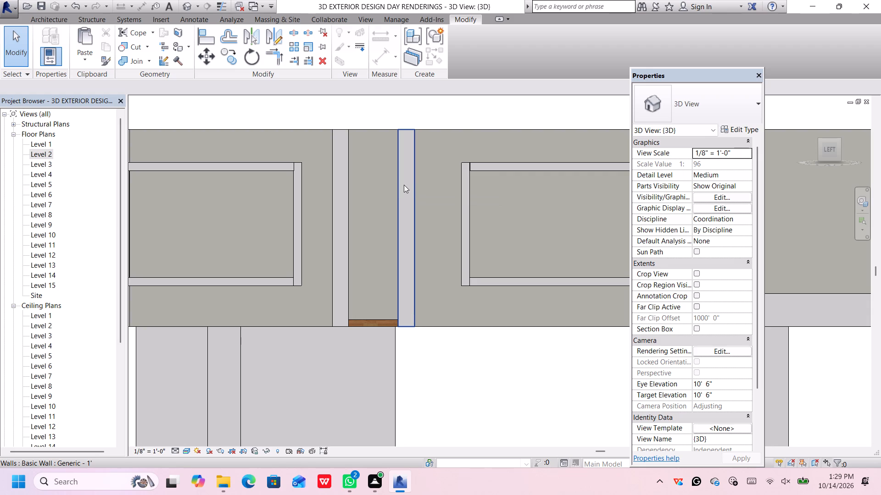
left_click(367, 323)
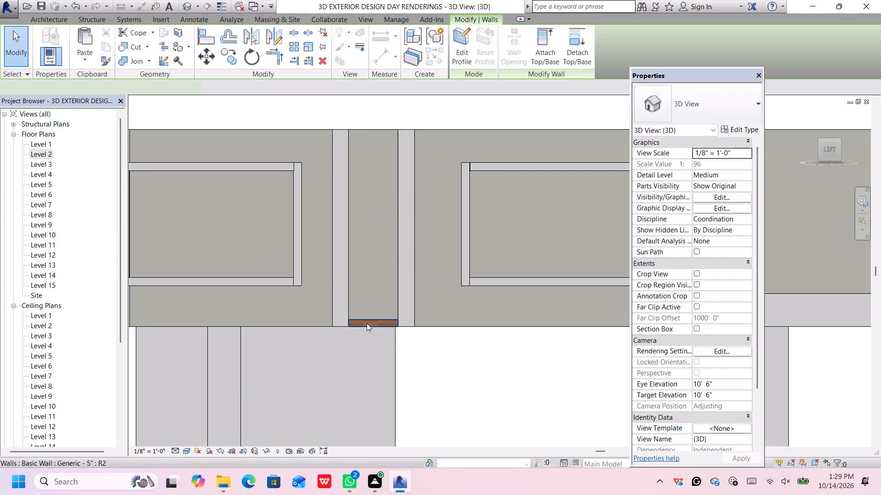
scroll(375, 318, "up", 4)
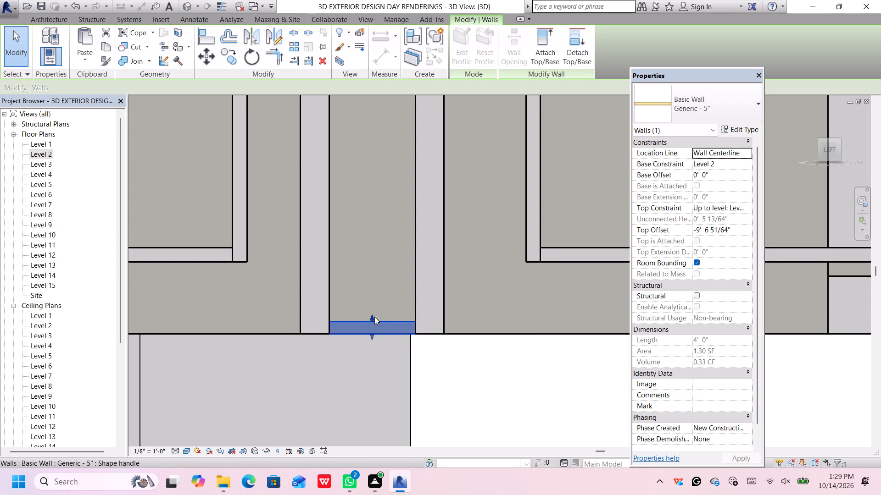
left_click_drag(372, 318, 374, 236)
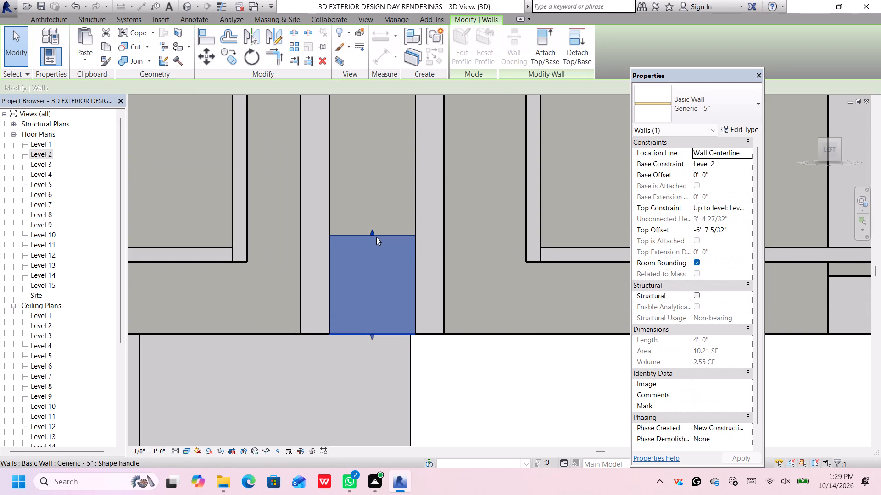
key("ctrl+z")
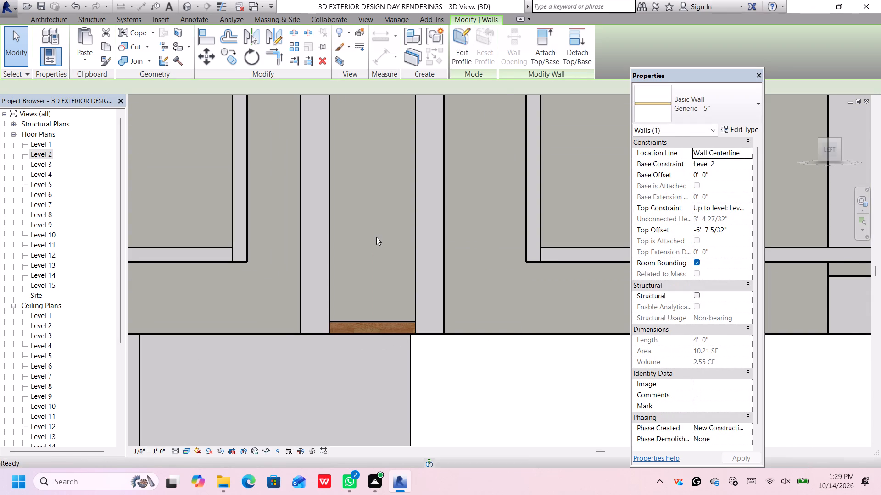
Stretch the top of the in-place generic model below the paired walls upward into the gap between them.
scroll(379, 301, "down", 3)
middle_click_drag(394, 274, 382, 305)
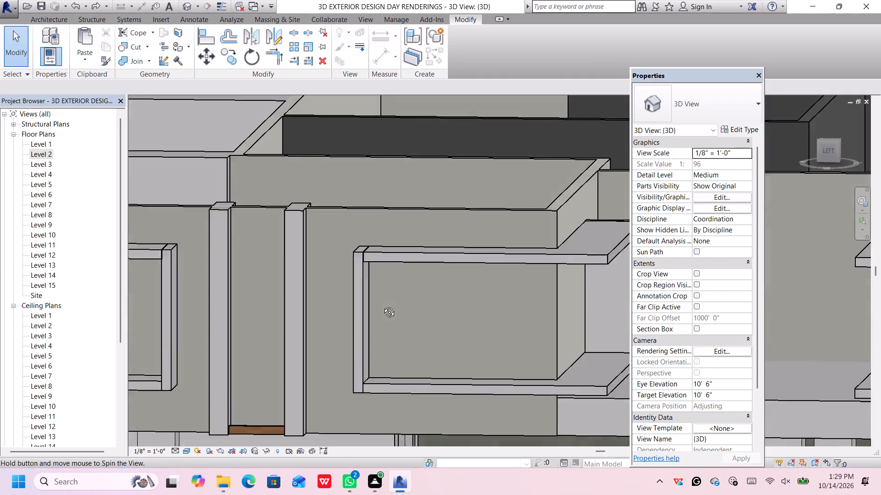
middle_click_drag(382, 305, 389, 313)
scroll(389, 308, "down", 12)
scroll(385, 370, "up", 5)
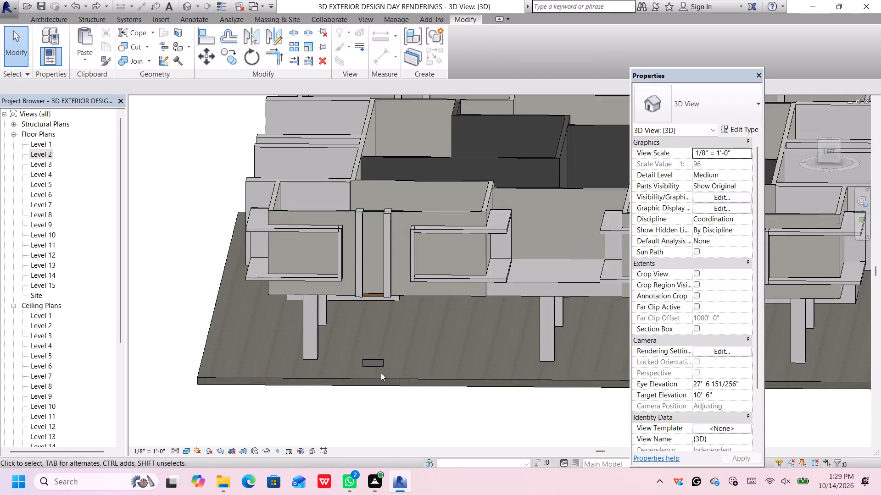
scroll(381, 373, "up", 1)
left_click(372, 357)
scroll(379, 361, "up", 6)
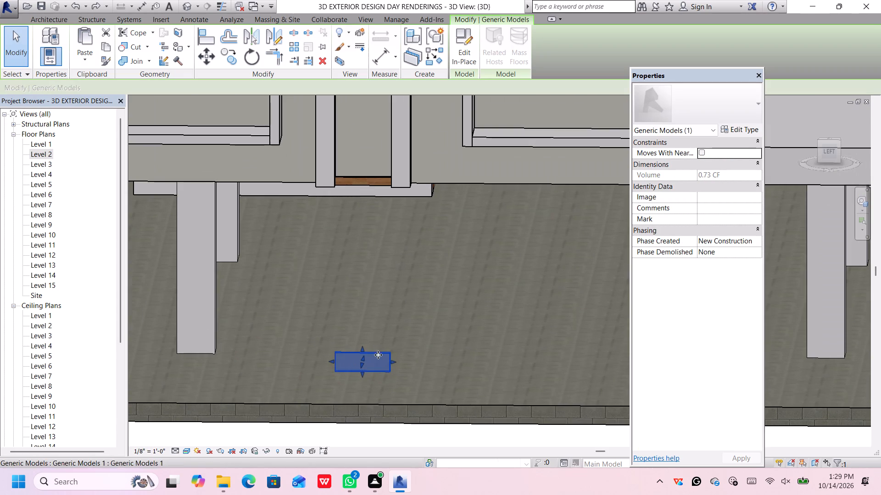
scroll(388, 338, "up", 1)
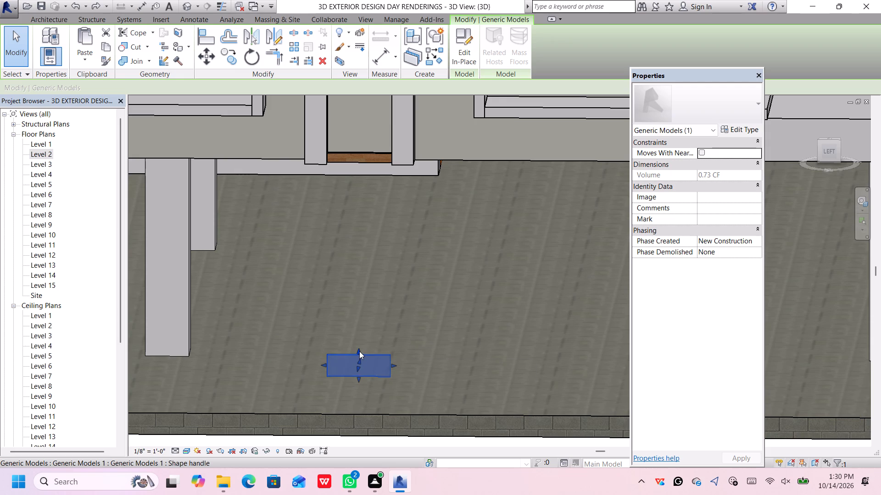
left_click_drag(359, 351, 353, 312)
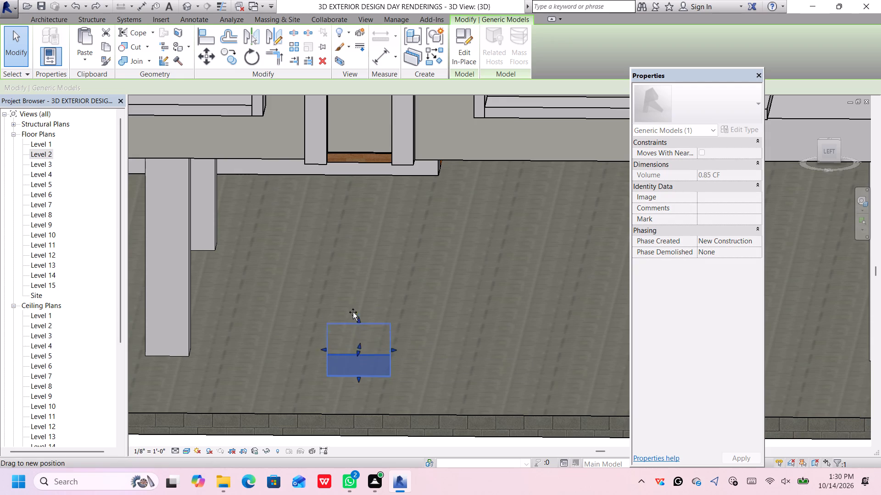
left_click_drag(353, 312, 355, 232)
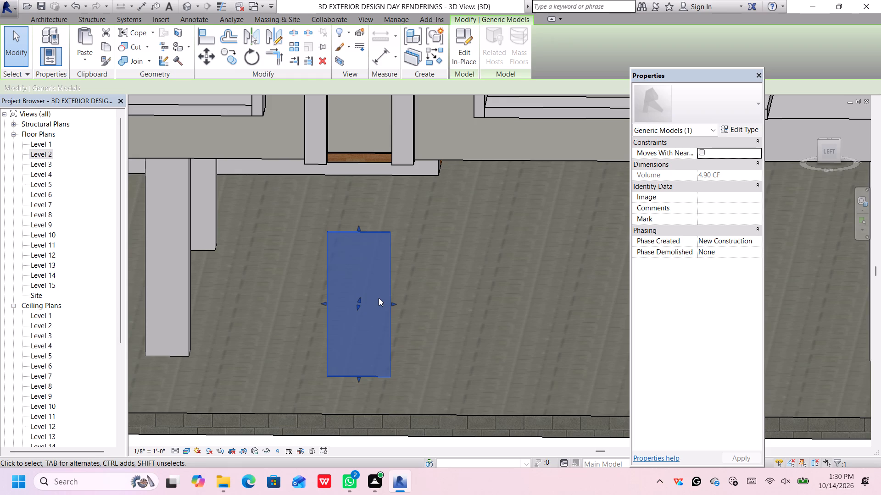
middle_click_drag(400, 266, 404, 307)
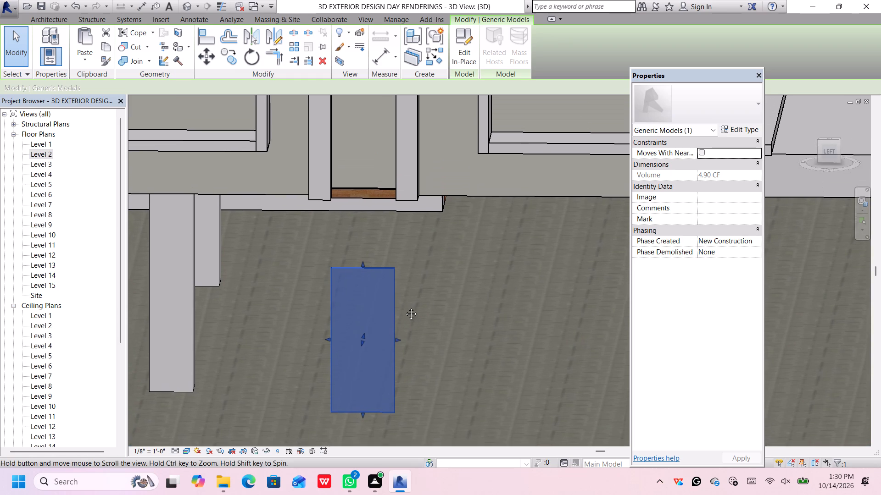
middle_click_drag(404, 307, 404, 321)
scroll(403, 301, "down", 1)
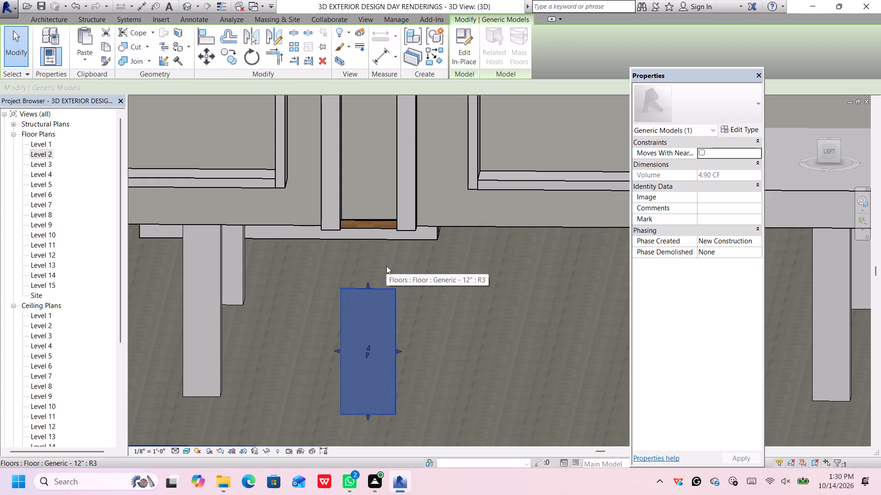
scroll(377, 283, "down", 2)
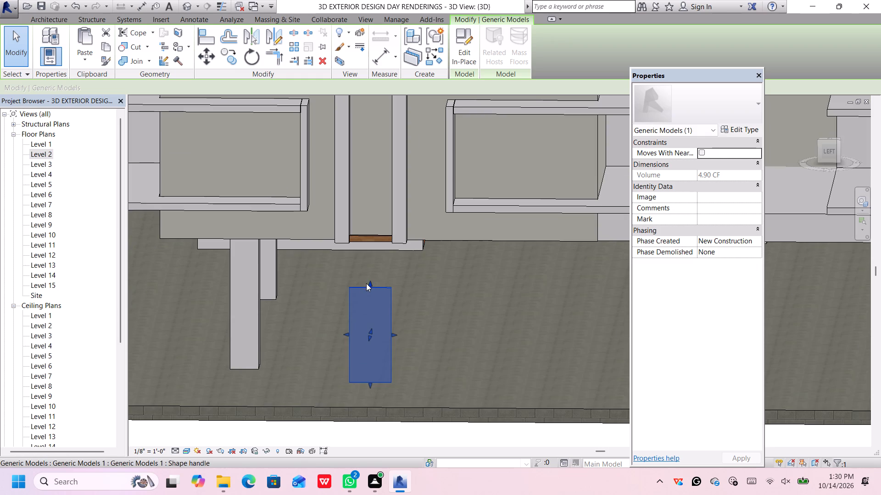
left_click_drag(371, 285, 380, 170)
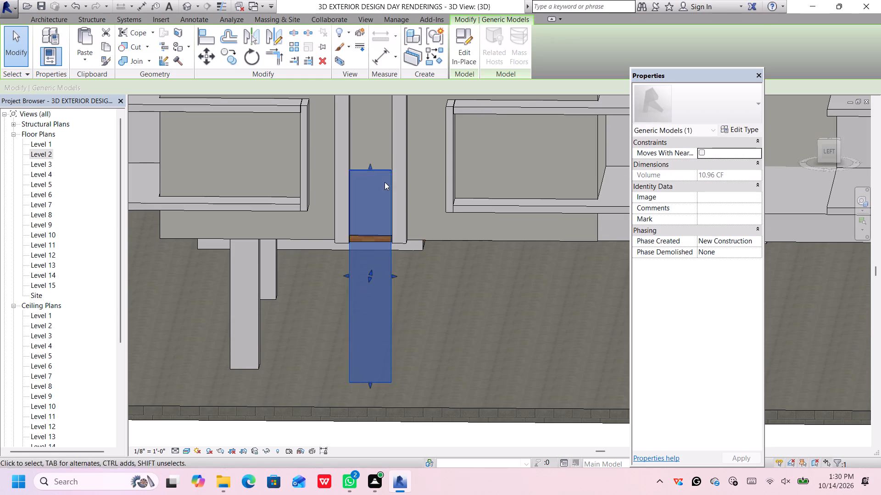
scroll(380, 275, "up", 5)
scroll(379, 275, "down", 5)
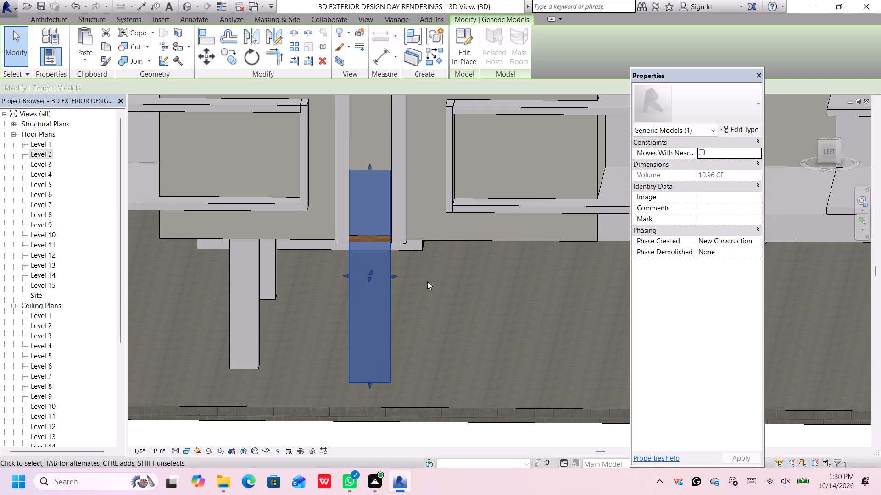
Delete the stretched in-place generic model.
key("Delete")
In the Left 3D view, copy the low wood-finished infill wall and paste it at Level 2 against the outer side of the left paired wall.
middle_click_drag(367, 228, 368, 249)
scroll(368, 250, "up", 2)
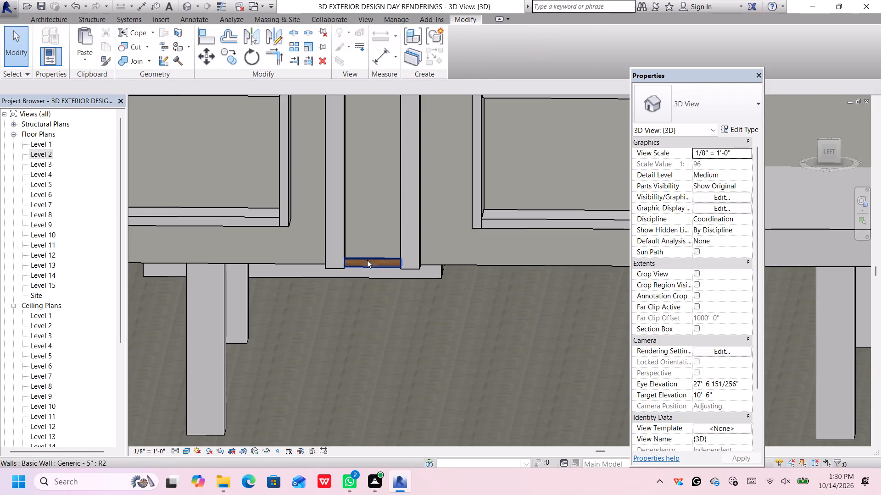
left_click(367, 260)
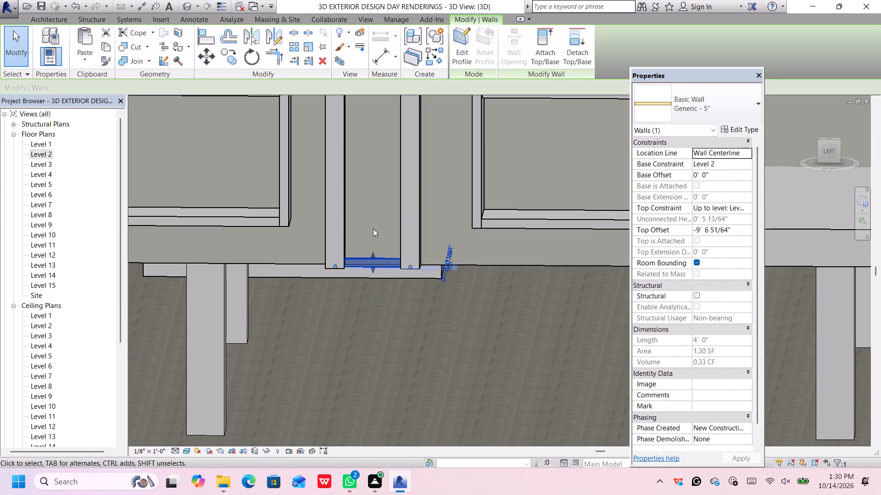
middle_click_drag(377, 217, 403, 313)
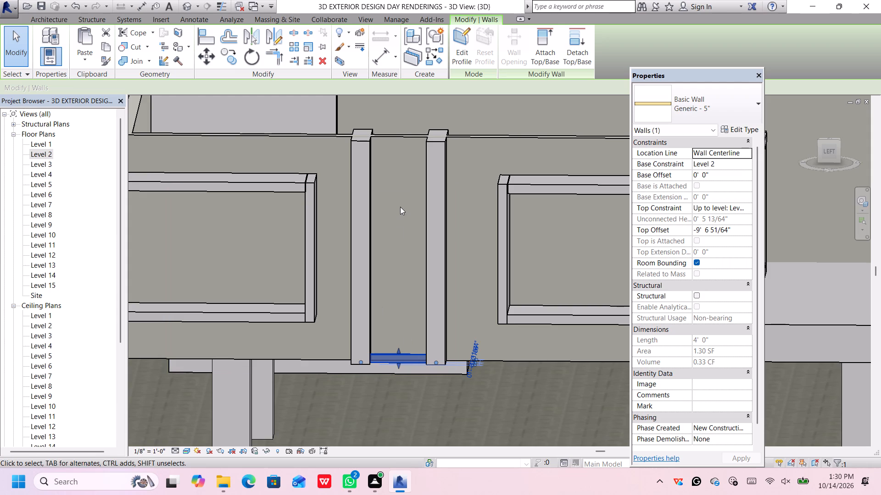
scroll(394, 264, "down", 3)
scroll(408, 333, "up", 1)
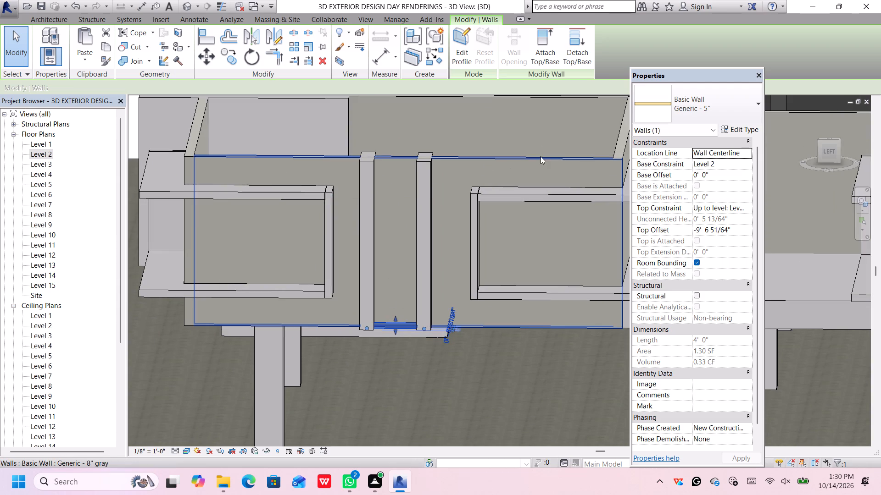
left_click(830, 151)
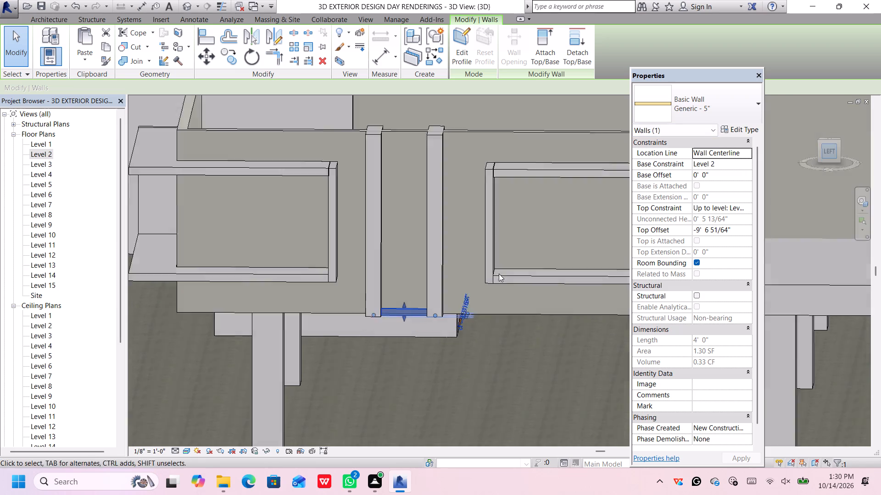
scroll(457, 268, "down", 3)
middle_click_drag(493, 253, 370, 346)
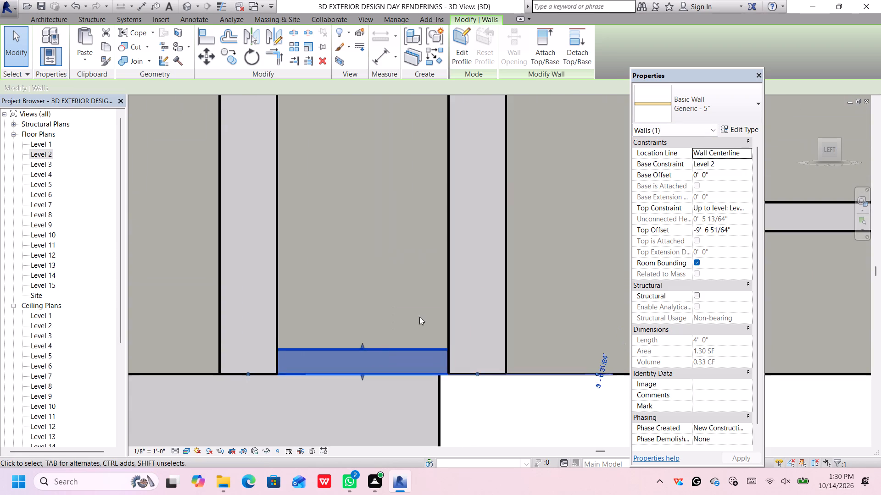
scroll(426, 309, "down", 3)
middle_click_drag(426, 312, 427, 363)
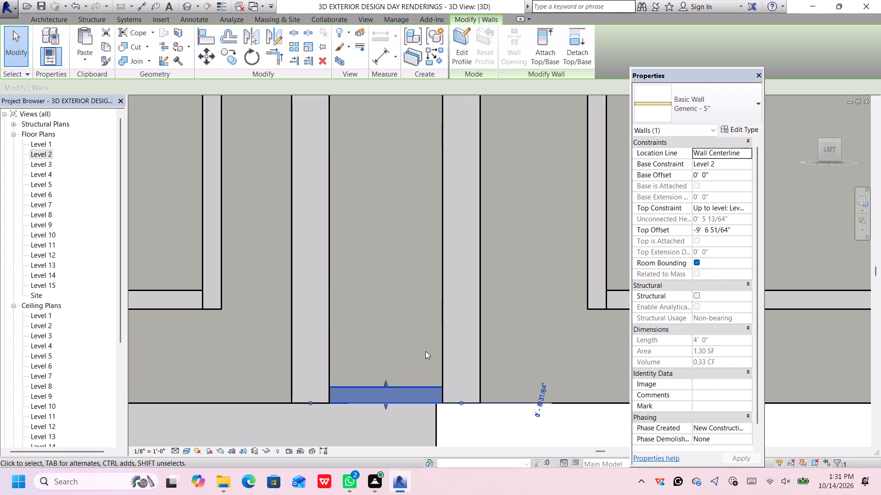
scroll(409, 326, "down", 2)
middle_click_drag(408, 261, 405, 353)
scroll(405, 346, "down", 2)
middle_click_drag(430, 379, 421, 364)
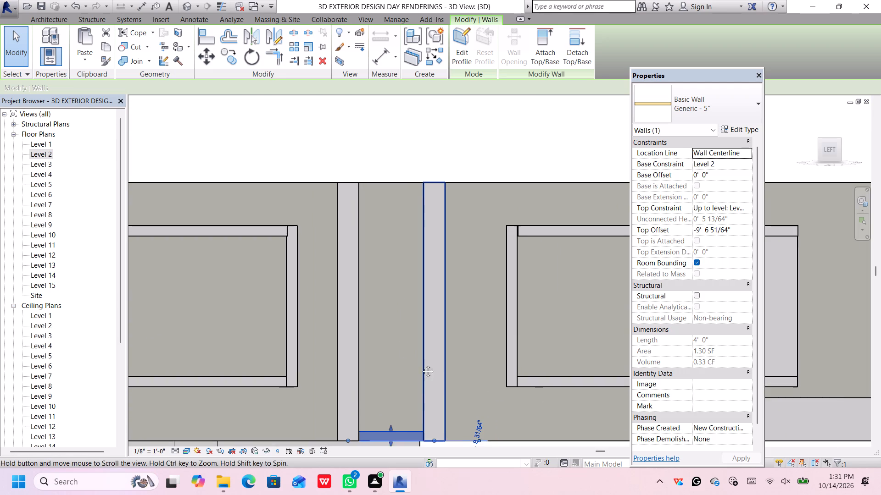
middle_click_drag(421, 364, 408, 326)
scroll(417, 314, "down", 12)
scroll(467, 284, "up", 4)
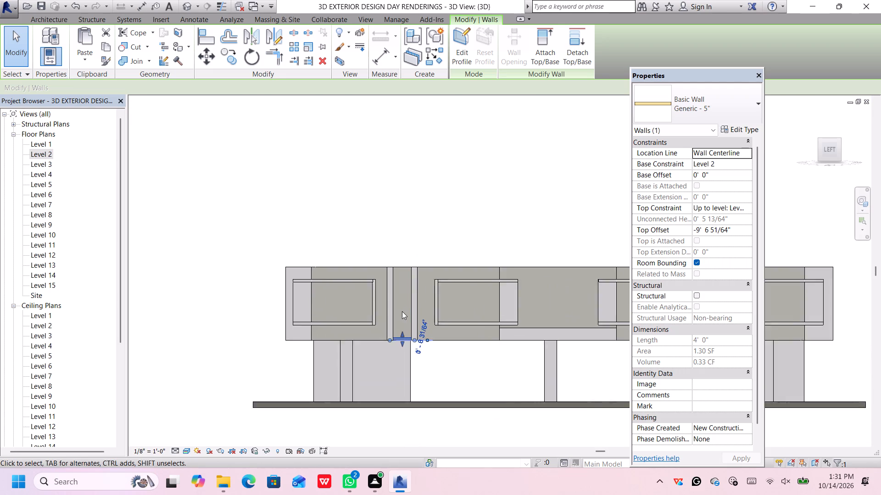
scroll(403, 313, "up", 4)
middle_click_drag(411, 346, 406, 301)
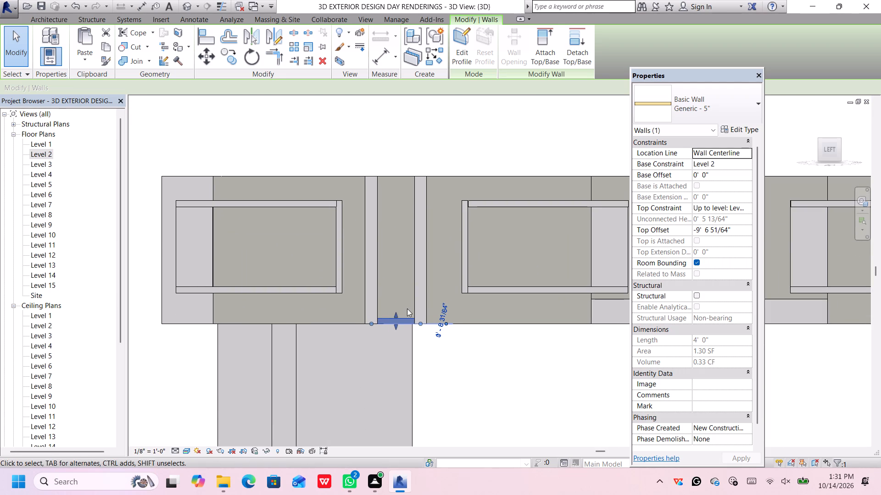
key("ctrl+c")
key("ctrl+v")
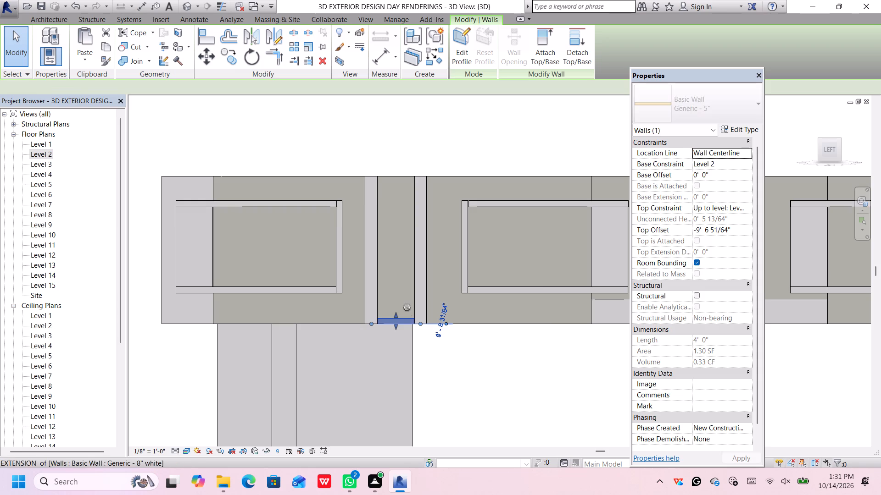
scroll(396, 311, "up", 6, "ctrl")
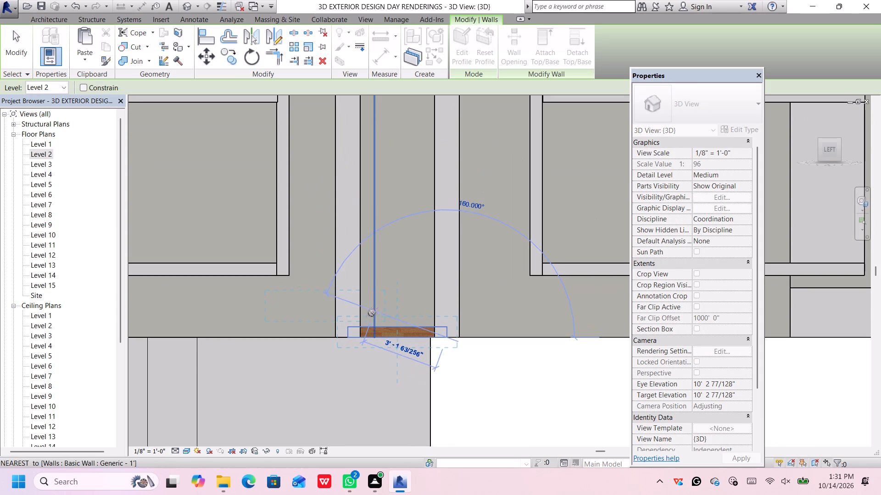
left_click(362, 340)
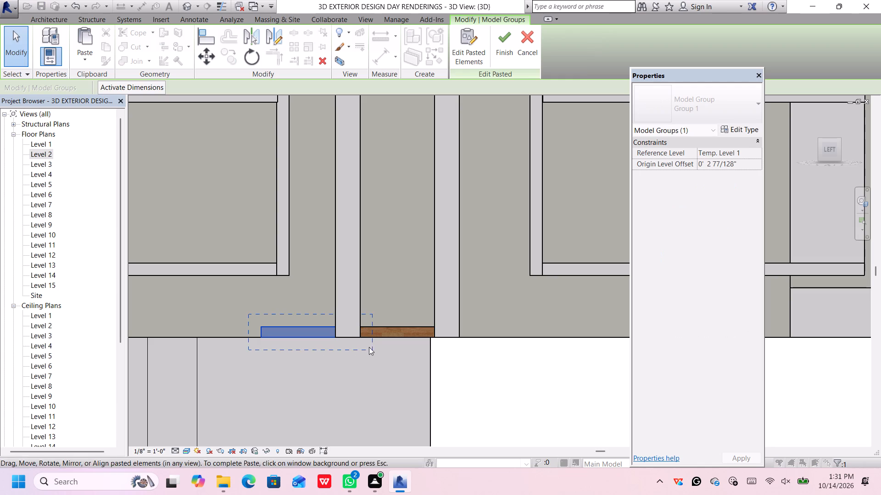
scroll(309, 335, "up", 5)
scroll(314, 331, "down", 5)
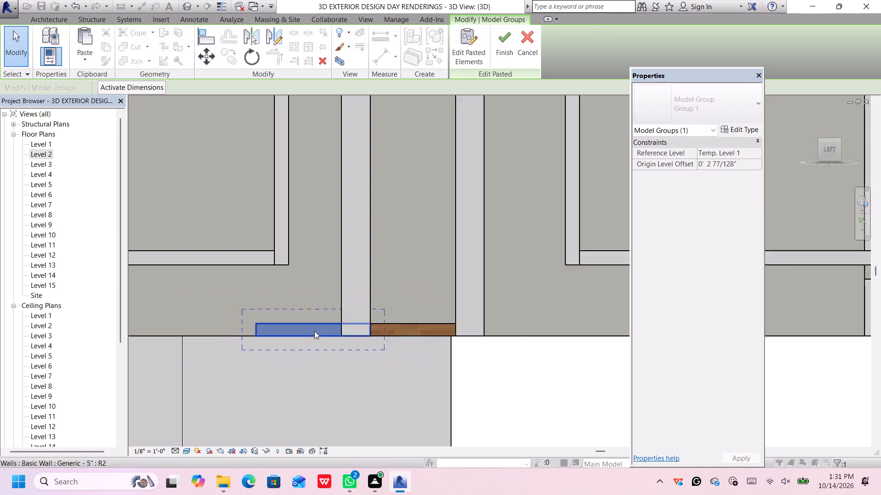
left_click(314, 331)
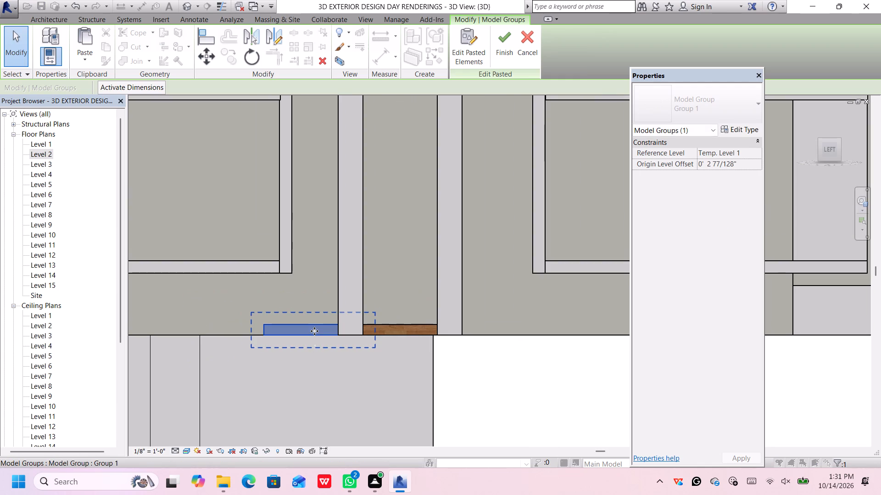
double_click(314, 331)
double_click(314, 331)
left_click(319, 312)
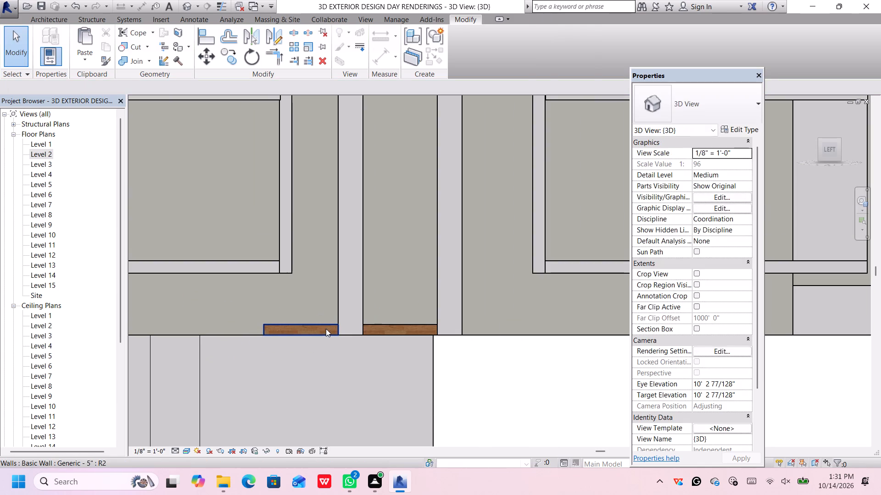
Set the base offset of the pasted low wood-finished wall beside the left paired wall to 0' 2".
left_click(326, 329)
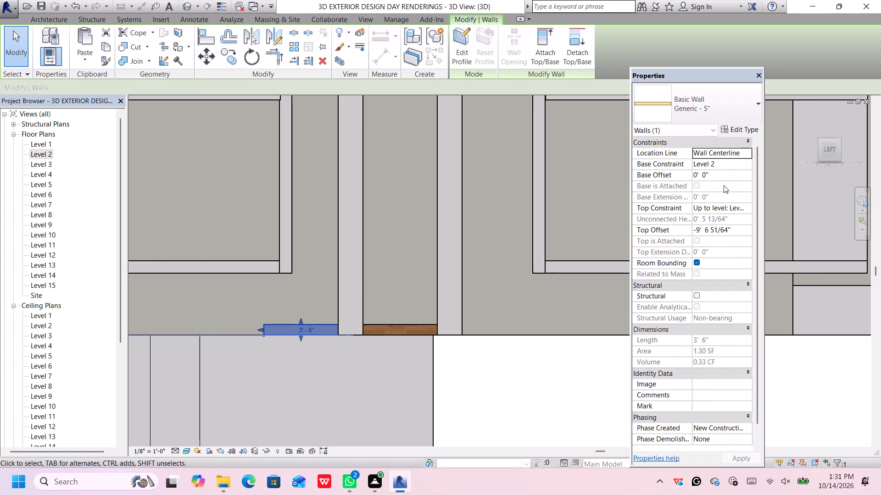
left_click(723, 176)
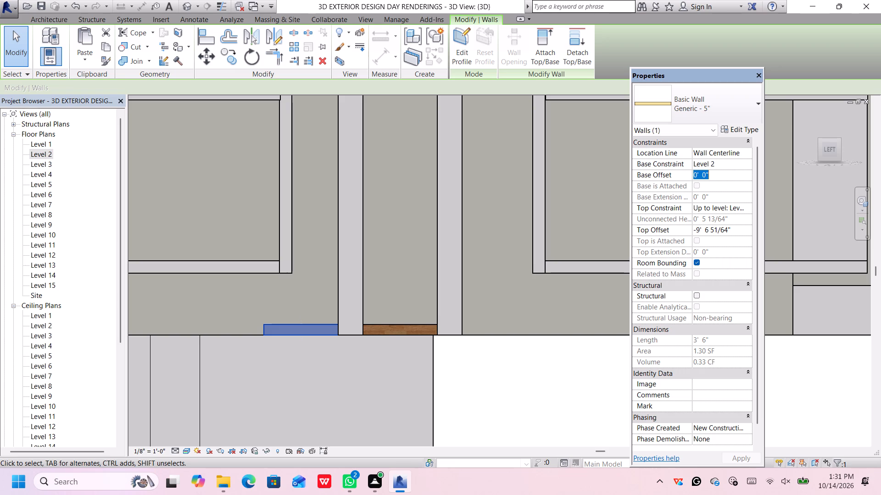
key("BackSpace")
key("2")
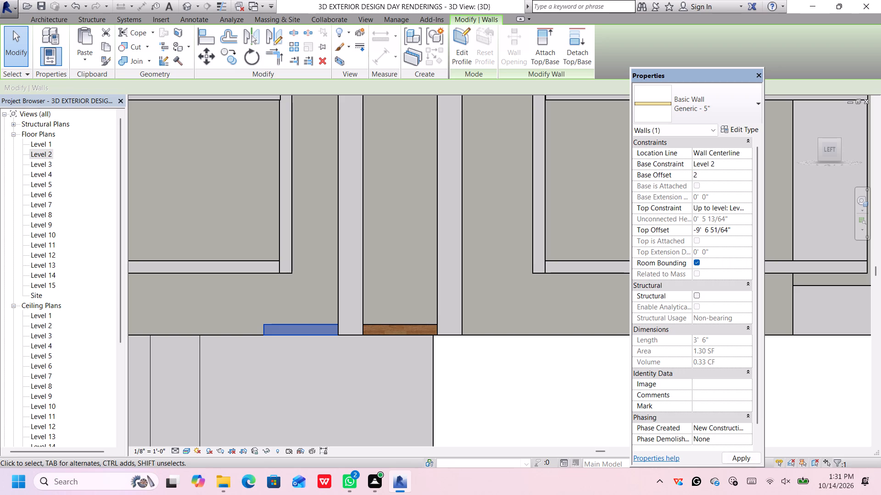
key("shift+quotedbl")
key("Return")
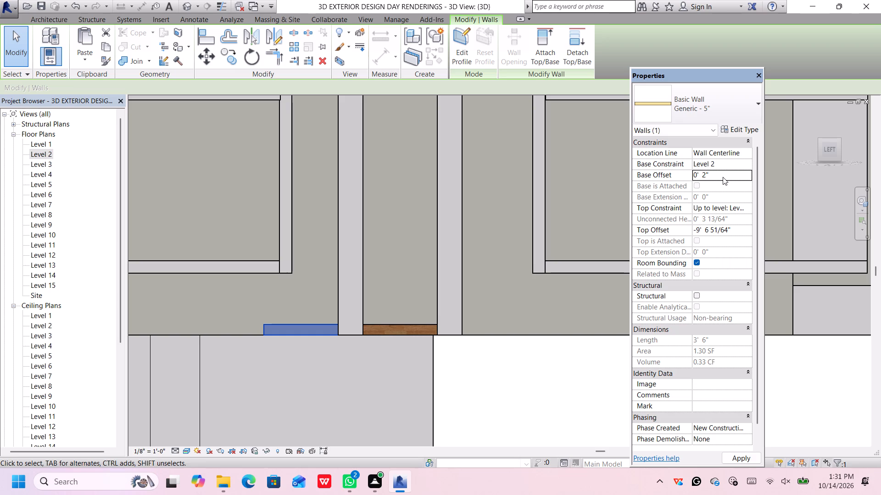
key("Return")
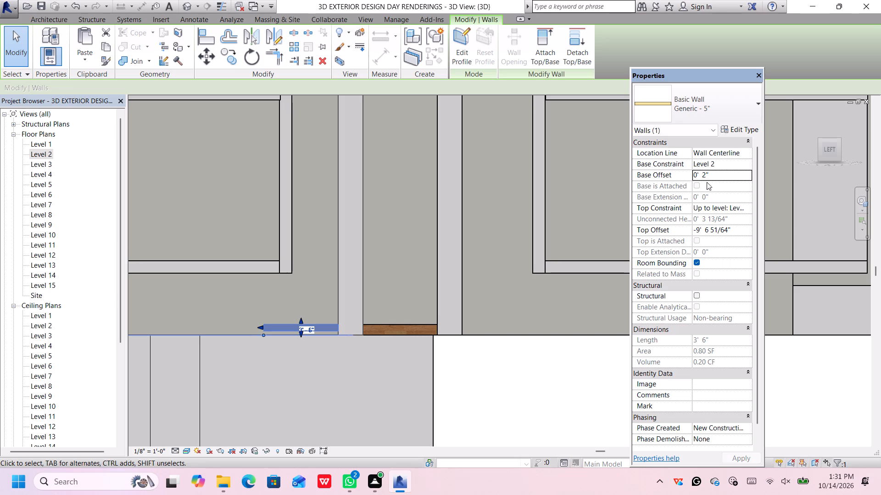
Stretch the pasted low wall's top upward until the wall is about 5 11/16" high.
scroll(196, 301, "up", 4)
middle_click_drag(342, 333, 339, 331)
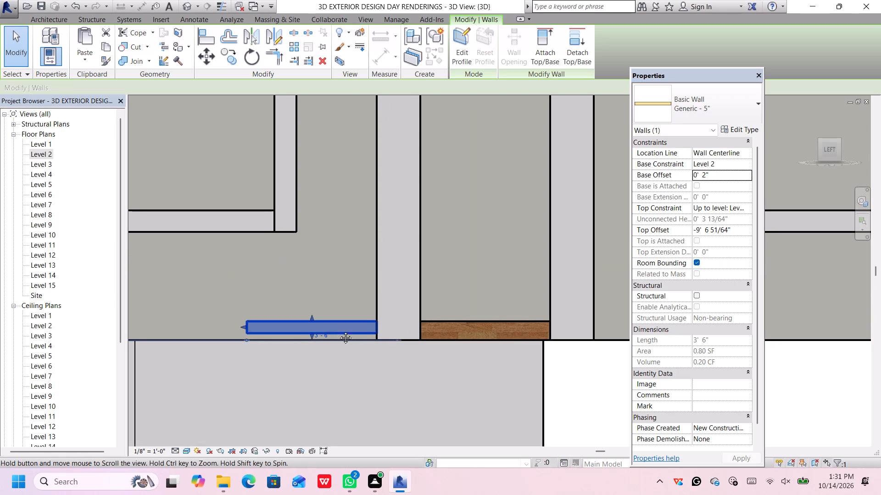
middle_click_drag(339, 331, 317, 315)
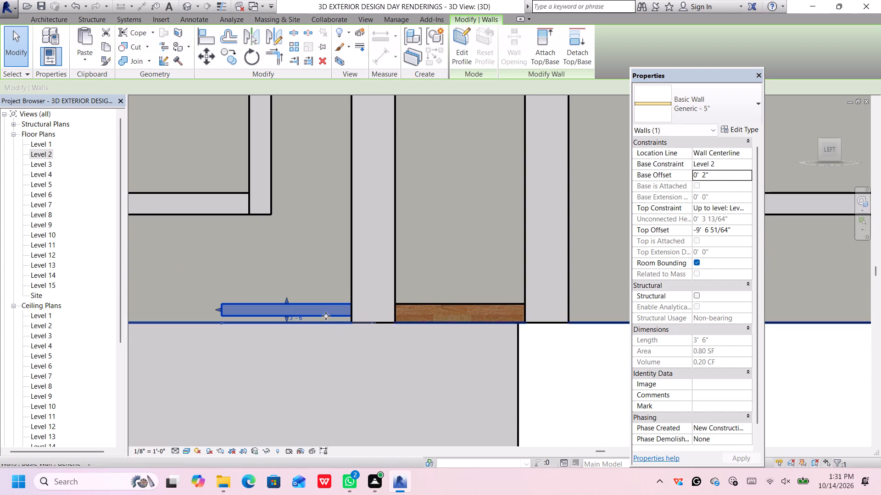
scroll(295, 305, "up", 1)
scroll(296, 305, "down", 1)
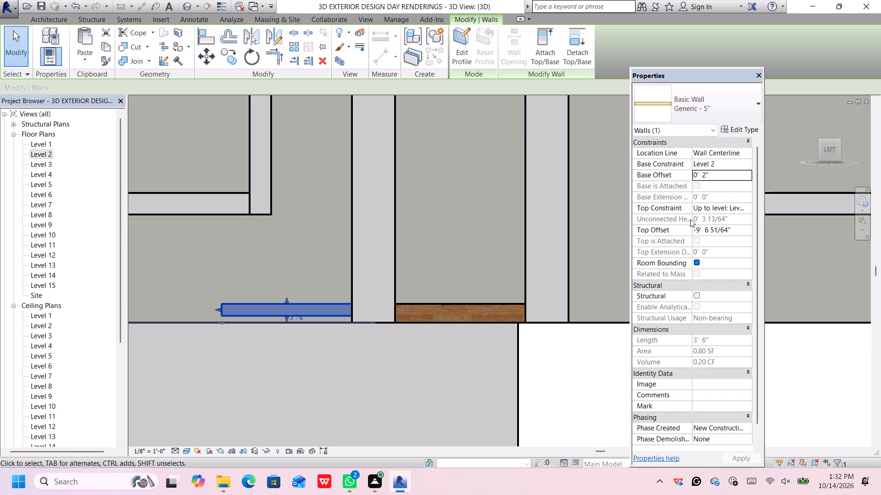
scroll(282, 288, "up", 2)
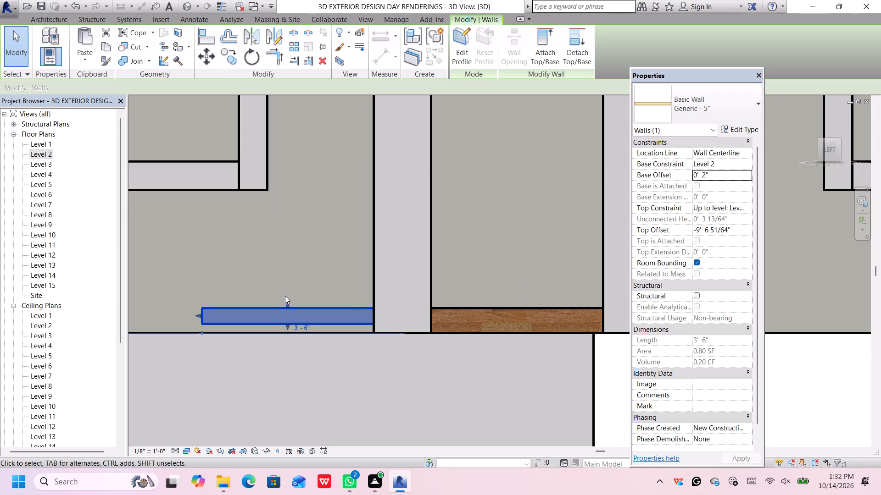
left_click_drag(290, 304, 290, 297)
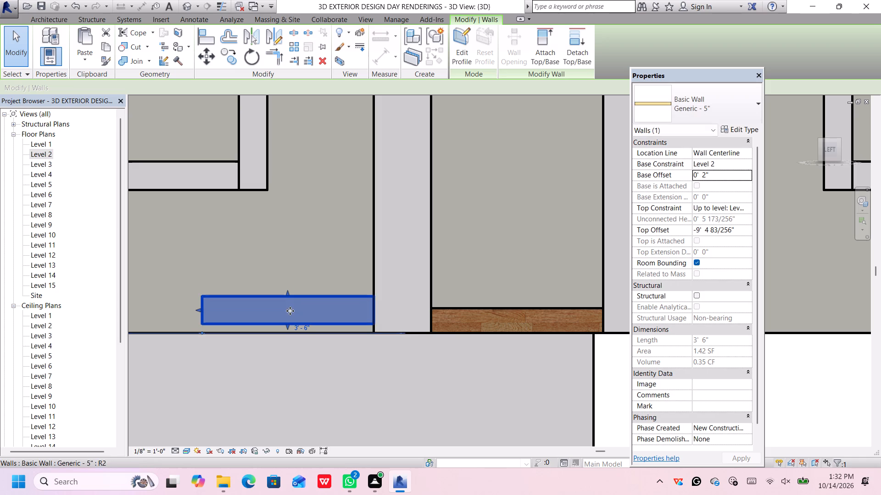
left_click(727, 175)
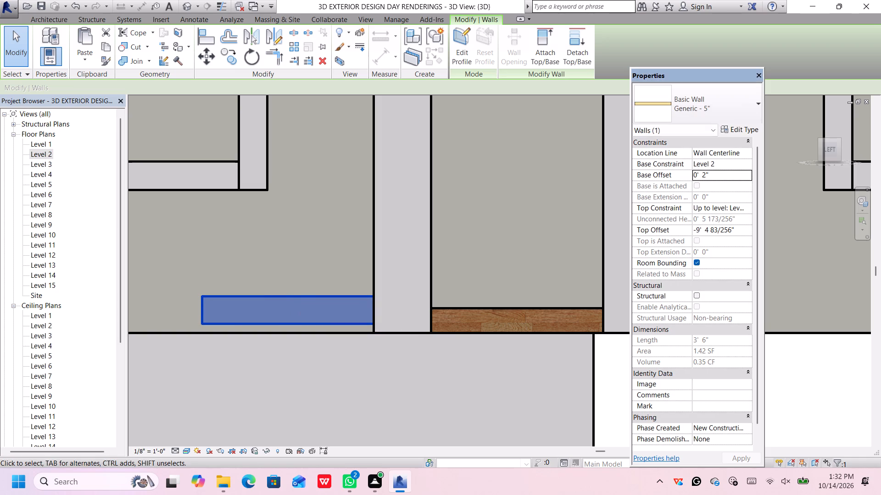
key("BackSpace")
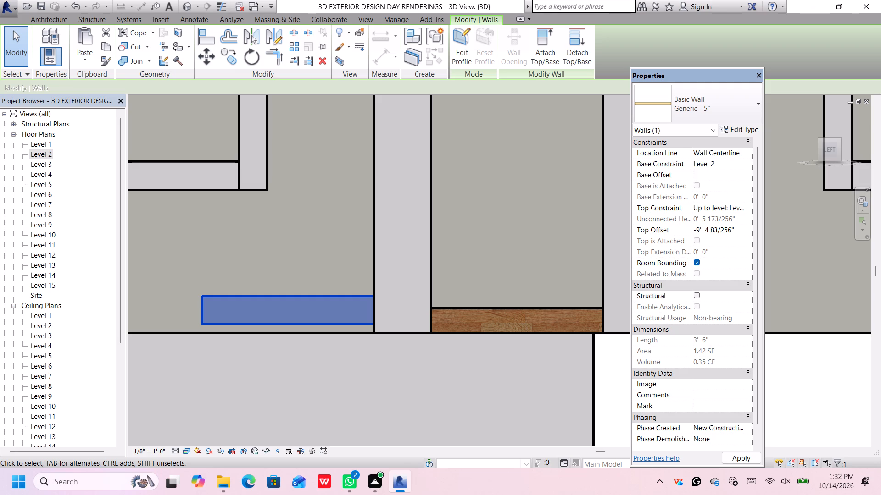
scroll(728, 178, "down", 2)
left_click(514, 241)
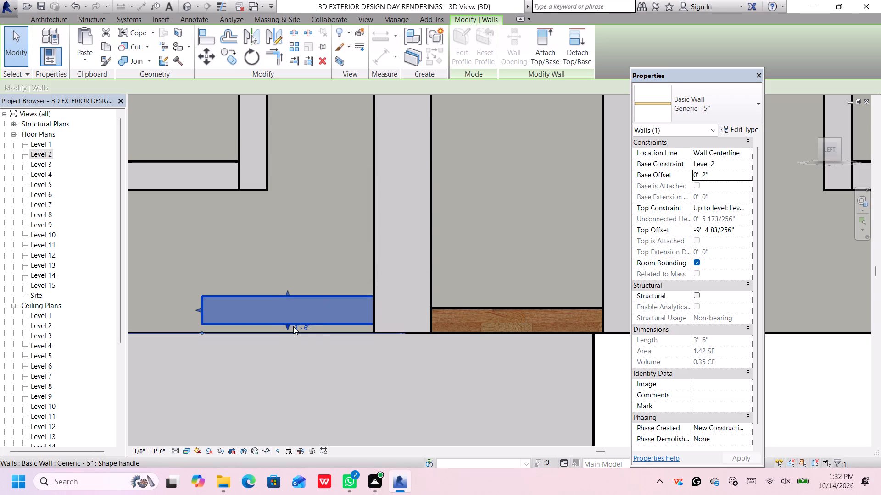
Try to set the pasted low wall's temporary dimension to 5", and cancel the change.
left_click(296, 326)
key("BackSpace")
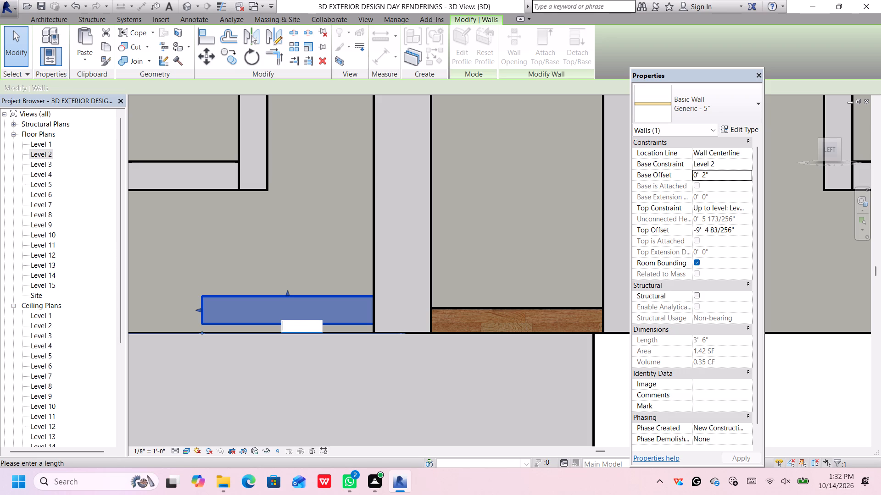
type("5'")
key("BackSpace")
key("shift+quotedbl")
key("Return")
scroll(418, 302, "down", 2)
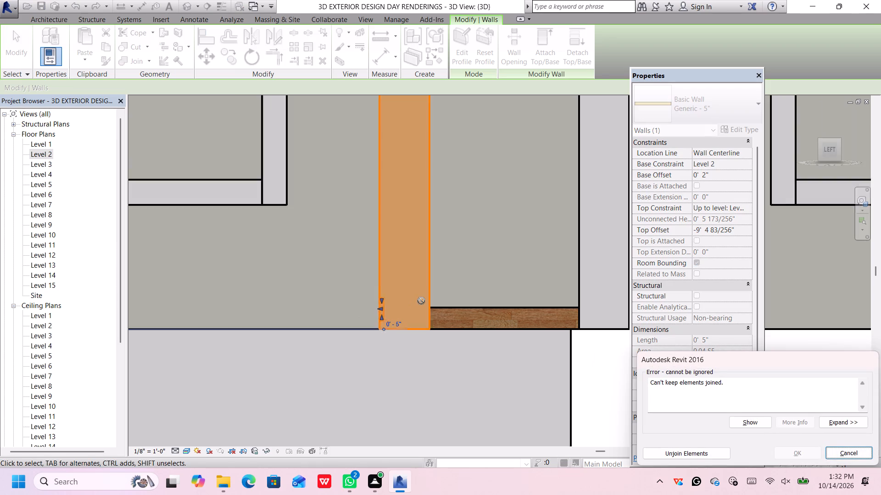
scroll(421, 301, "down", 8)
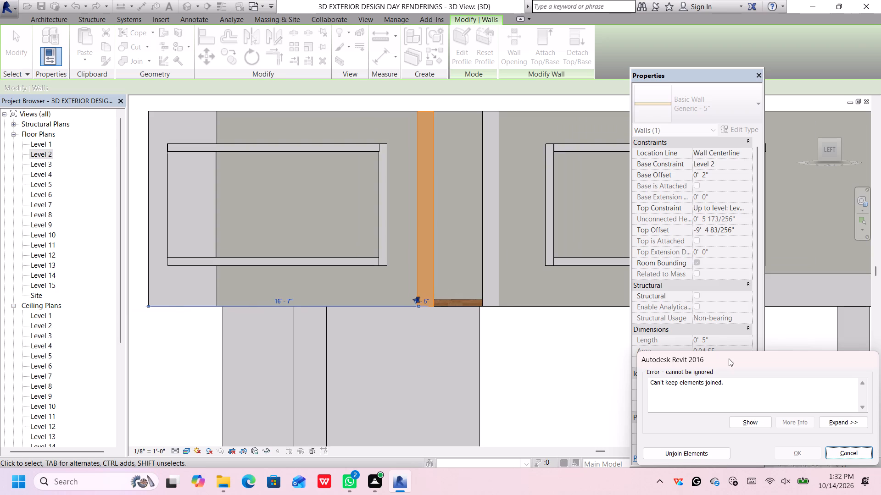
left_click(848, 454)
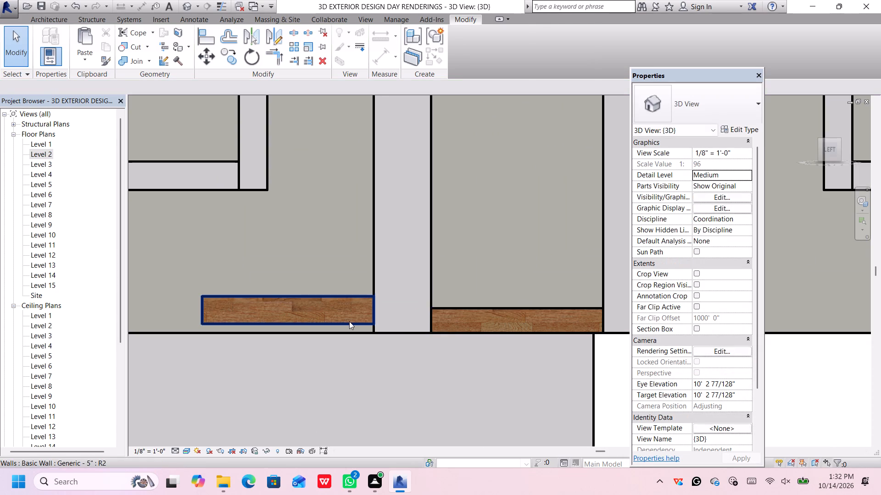
Delete the pasted low wood-finished wall on the outer side of the left paired wall.
left_click(344, 316)
key("Delete")
Orient the 3D view to Top over the corner rooms, and open the Level 2 floor plan.
scroll(398, 282, "down", 7)
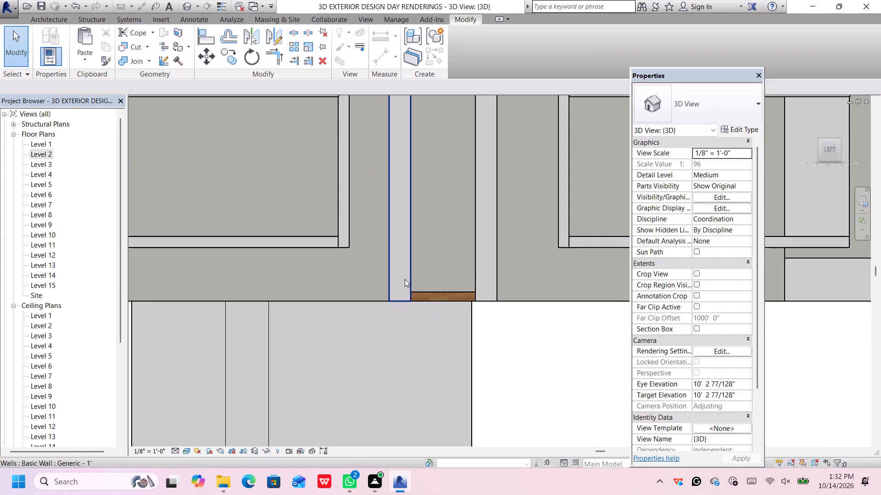
scroll(429, 265, "down", 5)
middle_click_drag(458, 249, 421, 326)
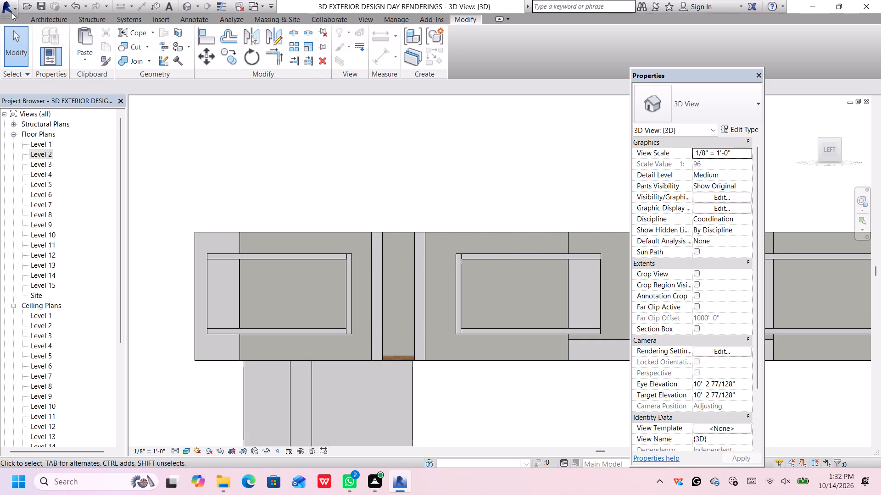
left_click(39, 19)
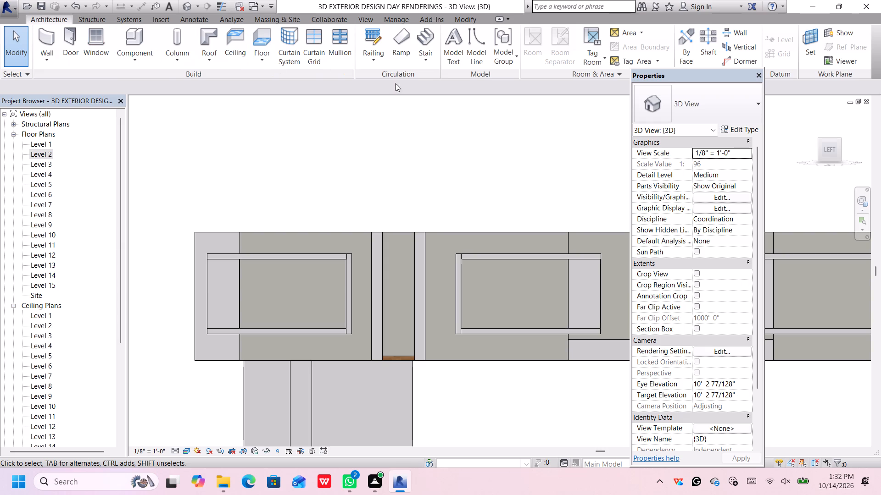
left_click(830, 142)
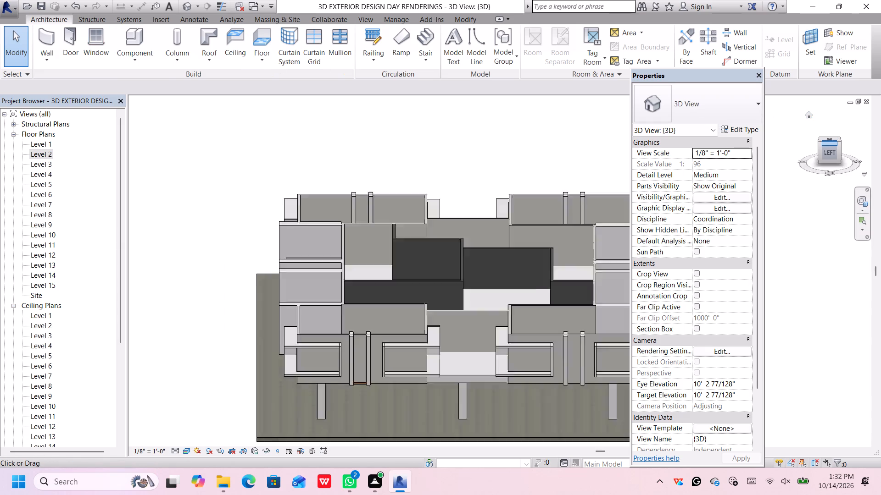
left_click(830, 141)
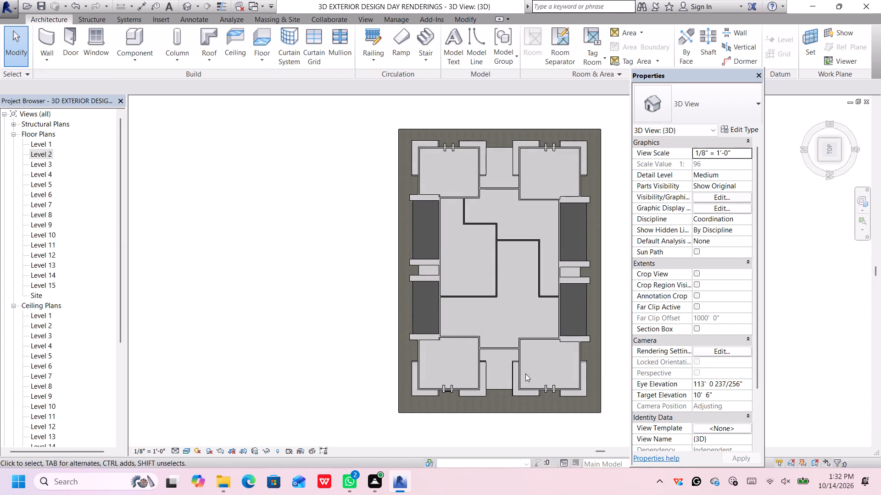
scroll(496, 394, "up", 6)
middle_click_drag(479, 391, 470, 347)
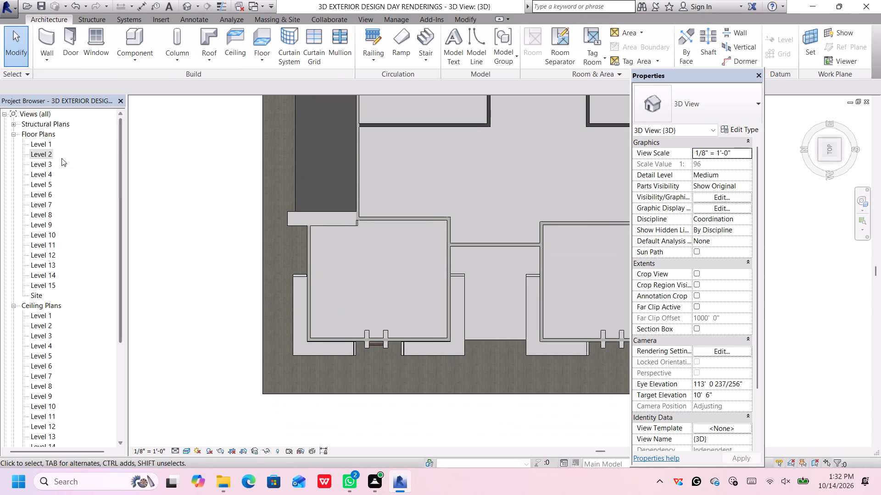
double_click(31, 154)
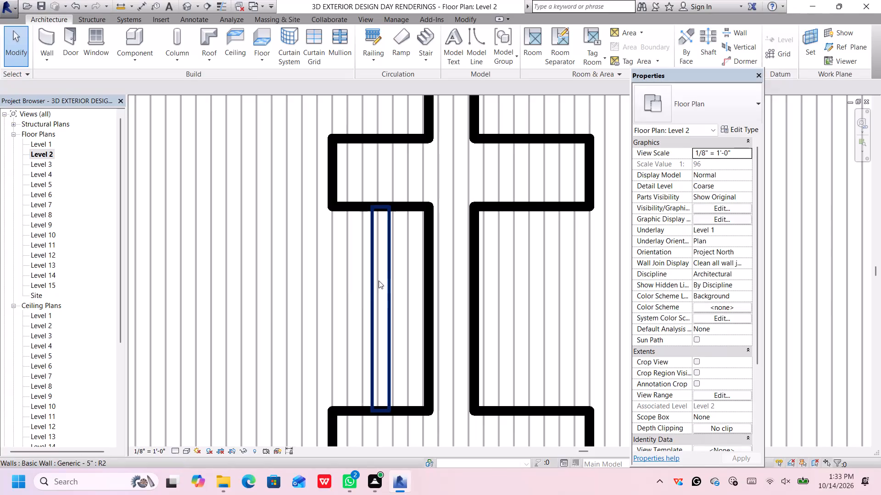
Start a Generic - 5" wall on Level 2 with its base offset set to 7".
middle_click_drag(402, 216, 406, 228)
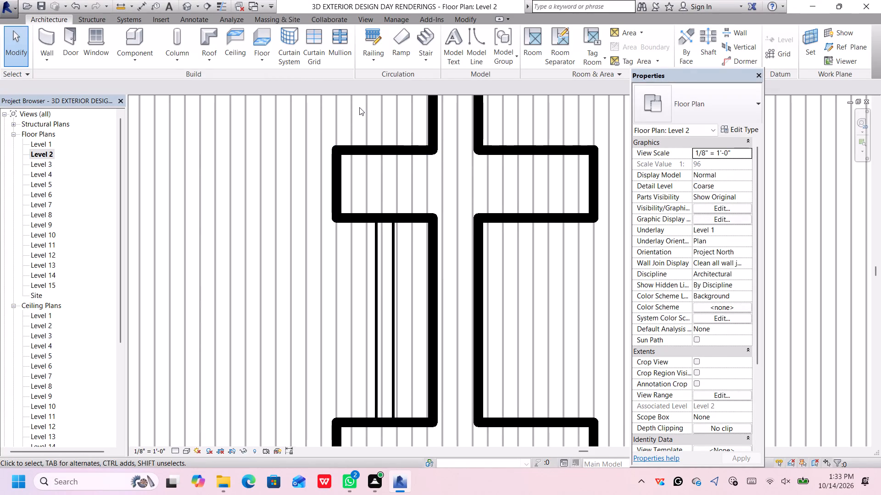
left_click(52, 27)
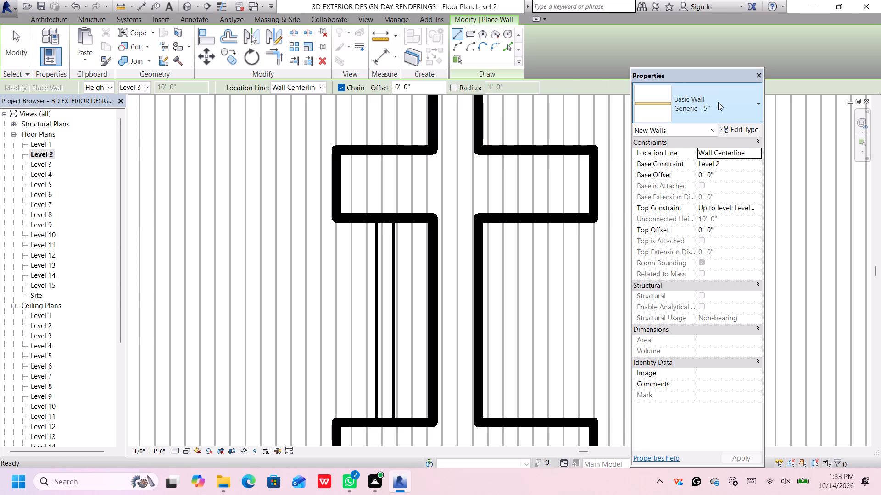
left_click(730, 175)
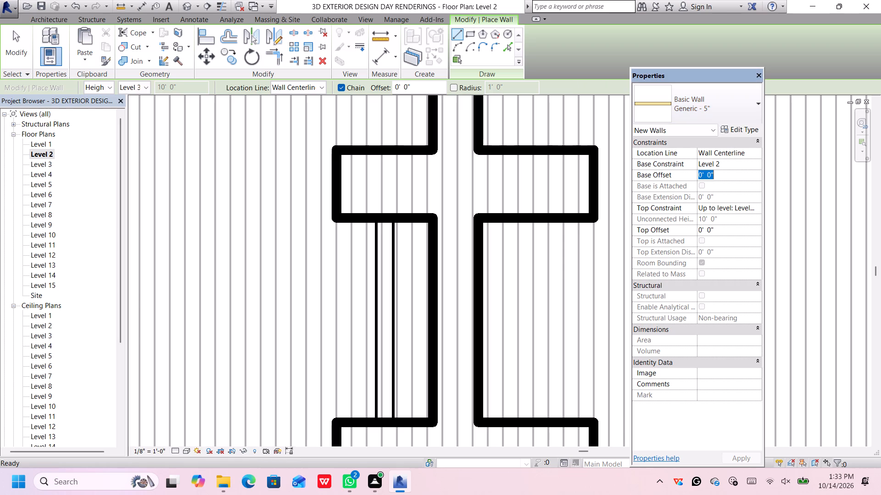
key("BackSpace")
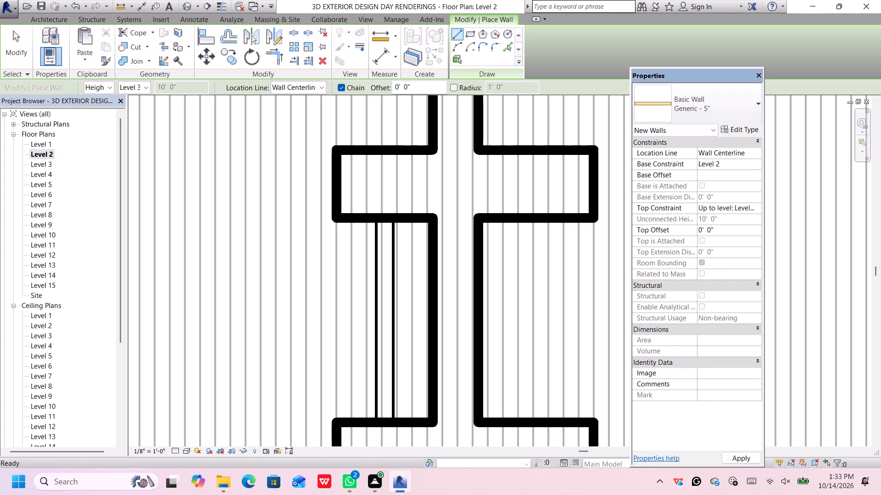
key("7")
key("shift+quotedbl")
key("Return")
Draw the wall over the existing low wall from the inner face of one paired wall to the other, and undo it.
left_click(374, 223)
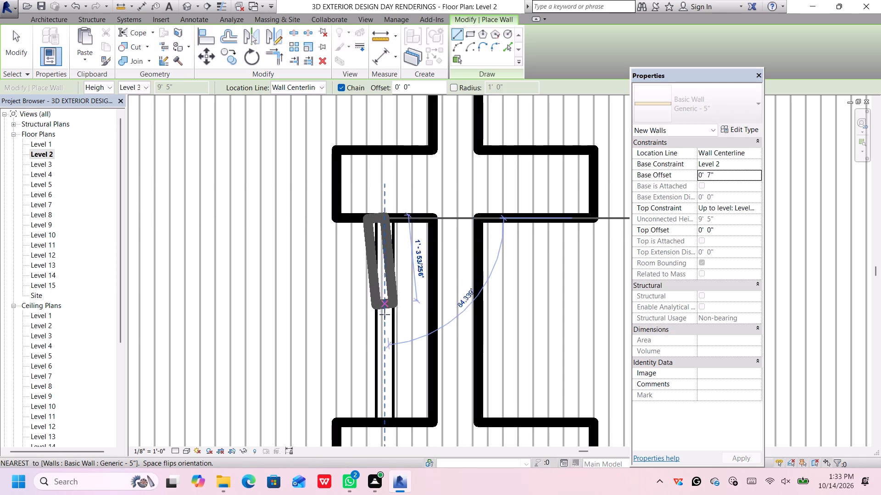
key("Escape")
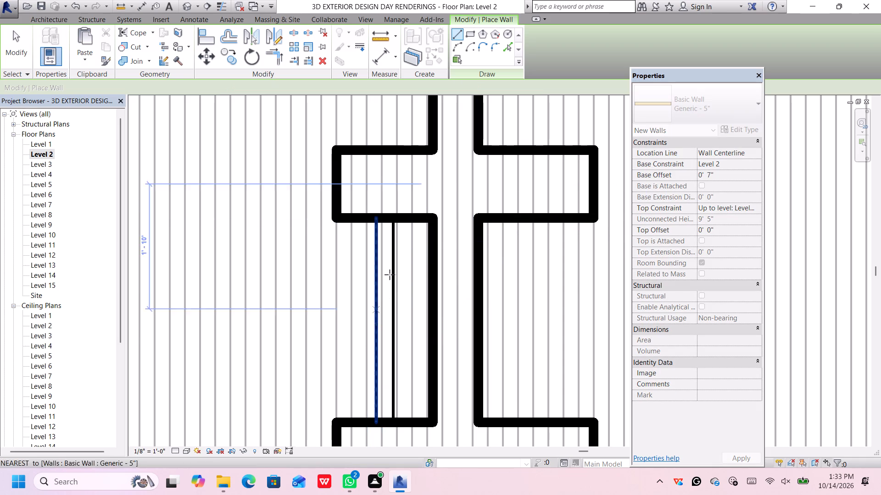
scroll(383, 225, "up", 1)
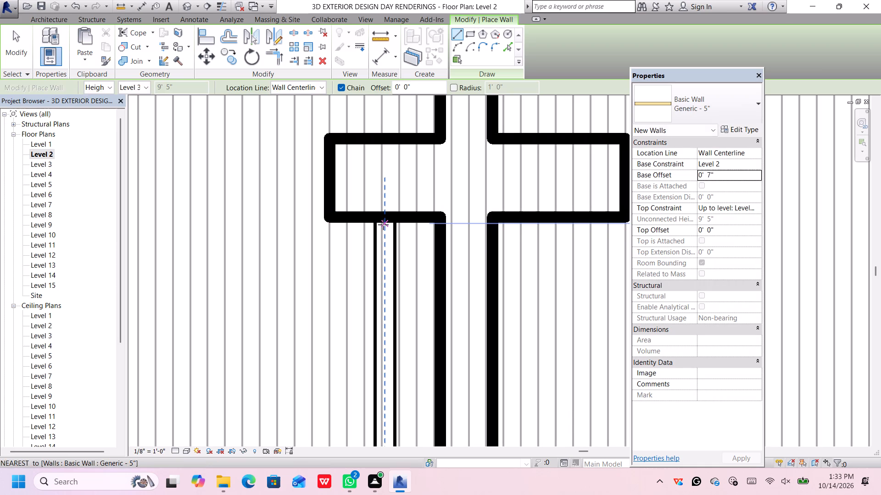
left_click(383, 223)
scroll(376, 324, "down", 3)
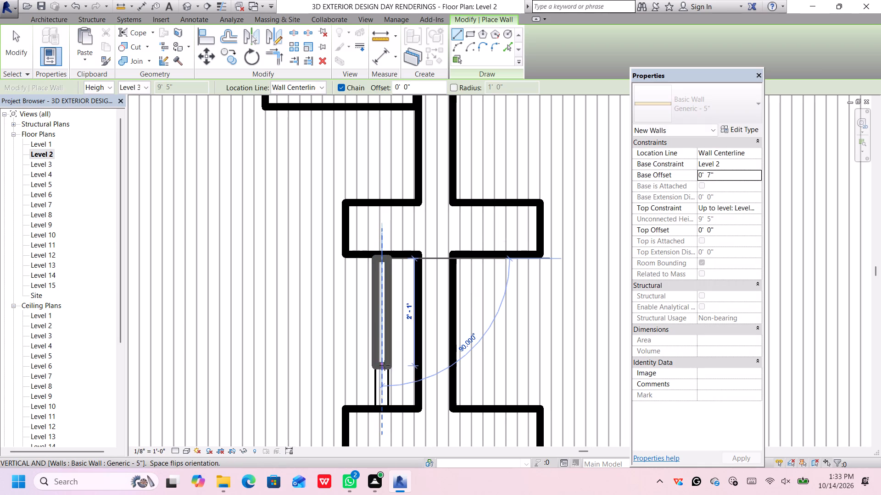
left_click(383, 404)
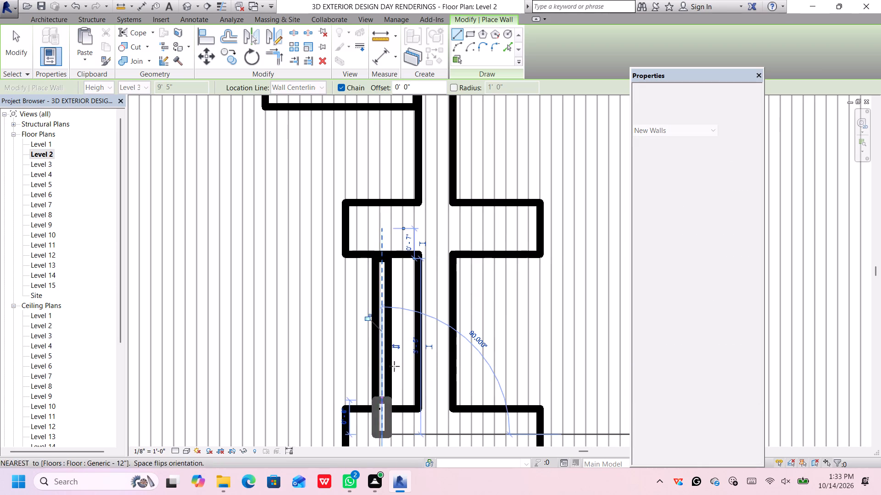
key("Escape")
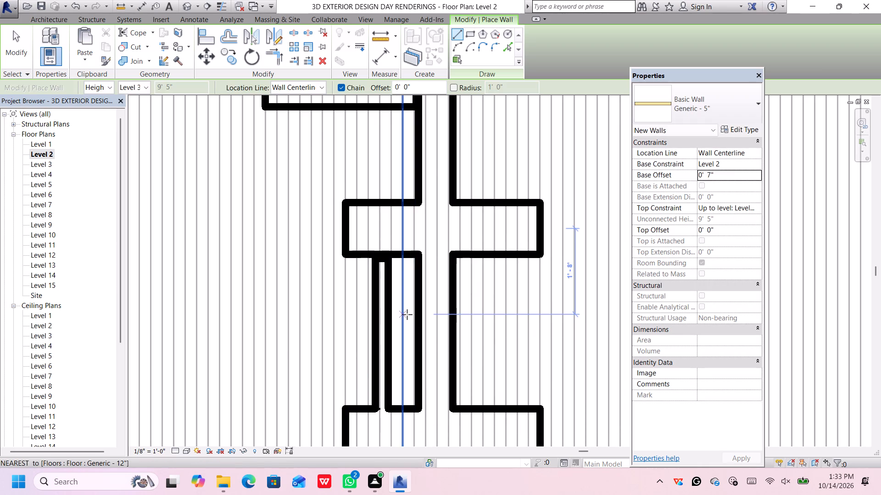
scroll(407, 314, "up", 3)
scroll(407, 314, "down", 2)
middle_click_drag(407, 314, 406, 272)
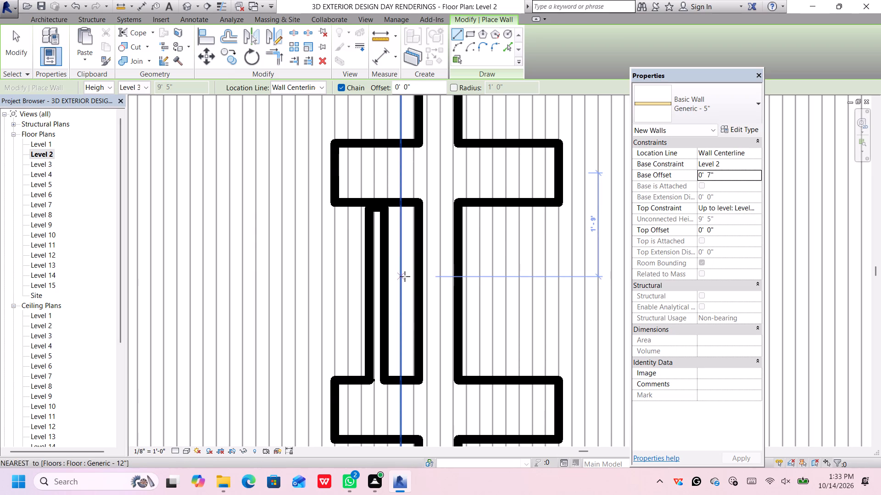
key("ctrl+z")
Draw a 4' Generic - 5" wall along the low wall's centreline, from one paired wall's centreline to the other's.
scroll(376, 254, "up", 4)
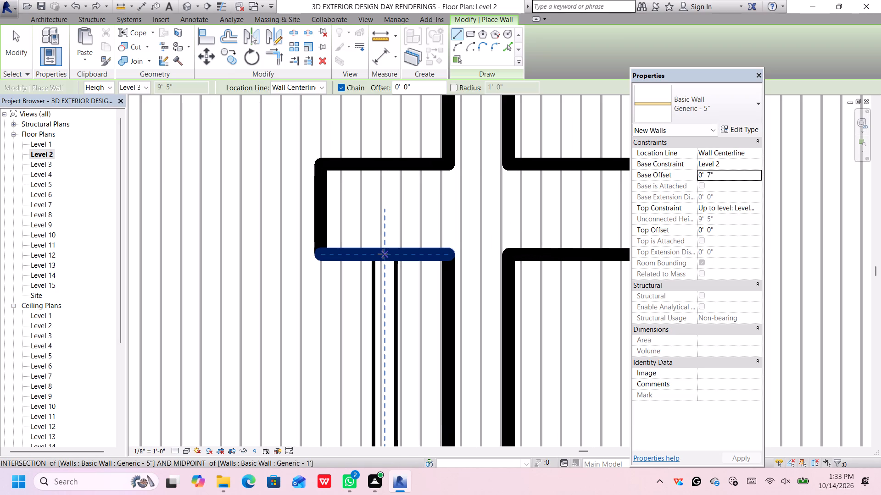
left_click(384, 253)
scroll(384, 318, "down", 6)
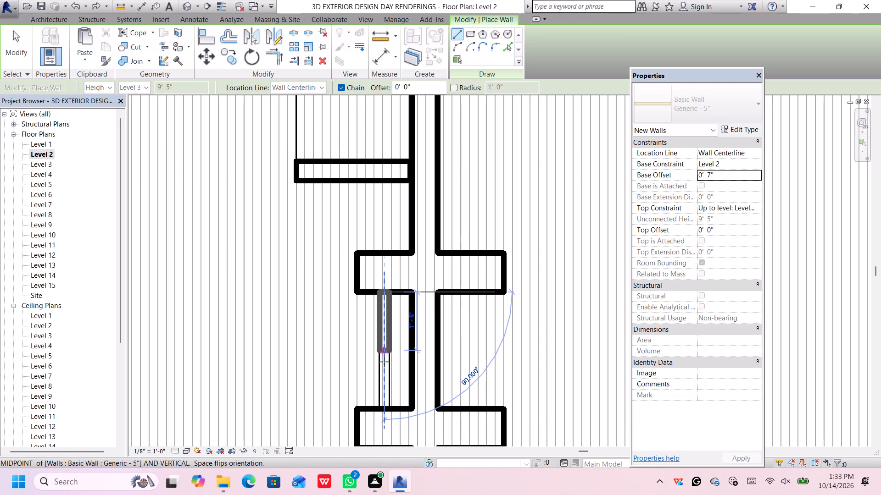
left_click(383, 407)
scroll(403, 378, "down", 1)
key("Escape")
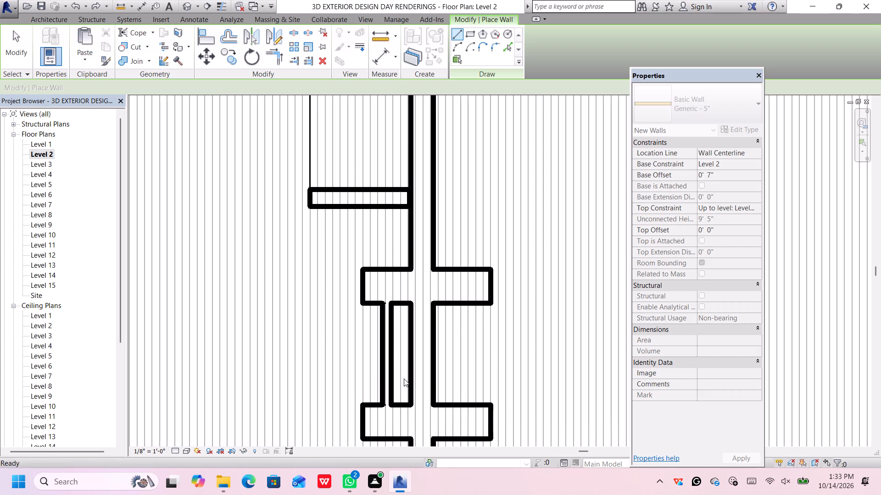
scroll(435, 255, "up", 1)
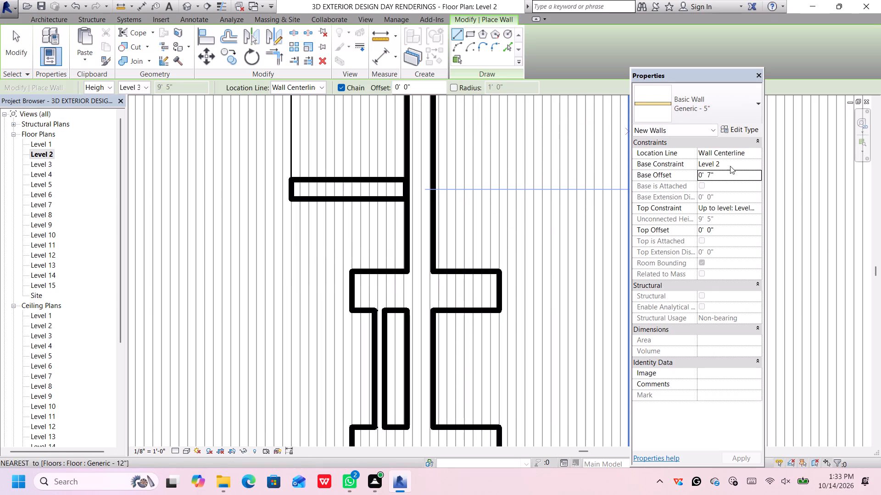
In a 3D corner view, lower the top of the new wall between the paired walls until it is about 7 15/16" high.
left_click(186, 5)
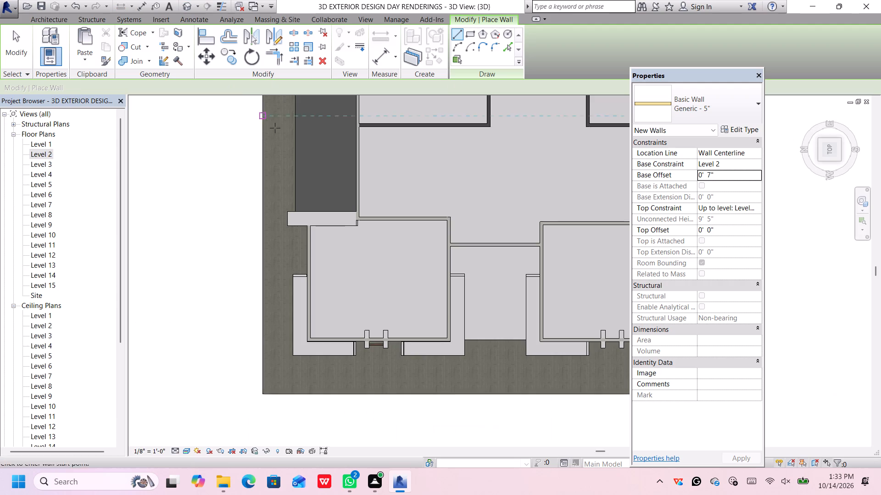
left_click(821, 159)
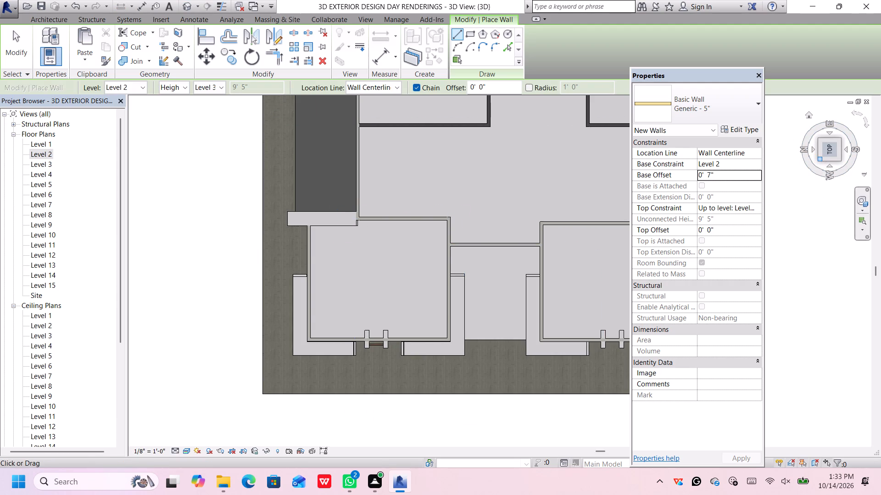
scroll(606, 386, "up", 3)
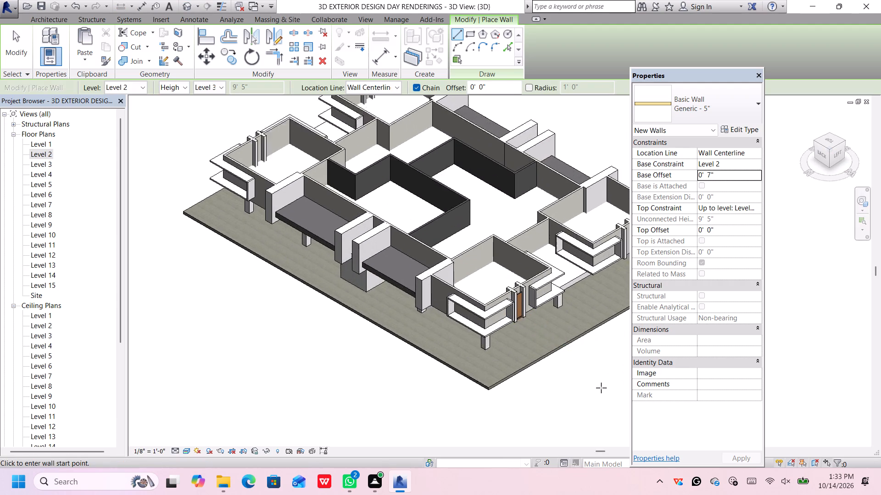
scroll(601, 388, "up", 1)
scroll(563, 363, "up", 3)
middle_click_drag(554, 360, 523, 348)
scroll(523, 347, "down", 1)
scroll(524, 347, "up", 1)
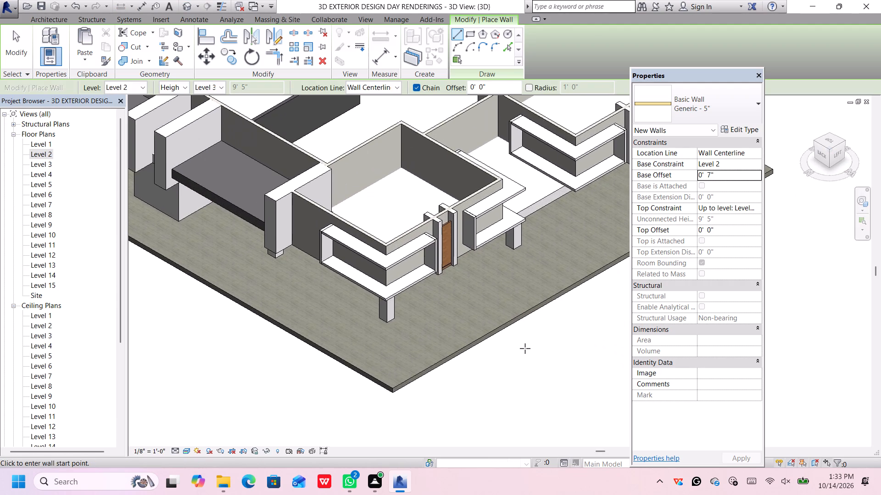
scroll(525, 348, "up", 2)
middle_click_drag(538, 341, 508, 407)
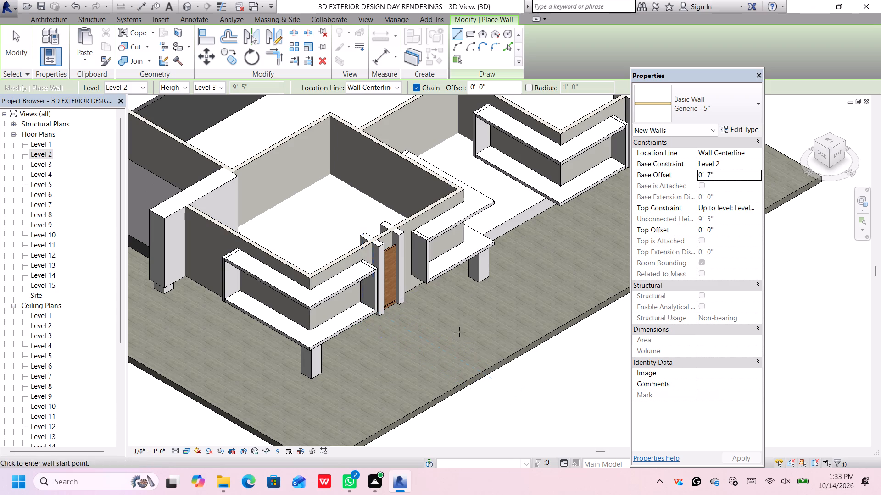
key("Escape")
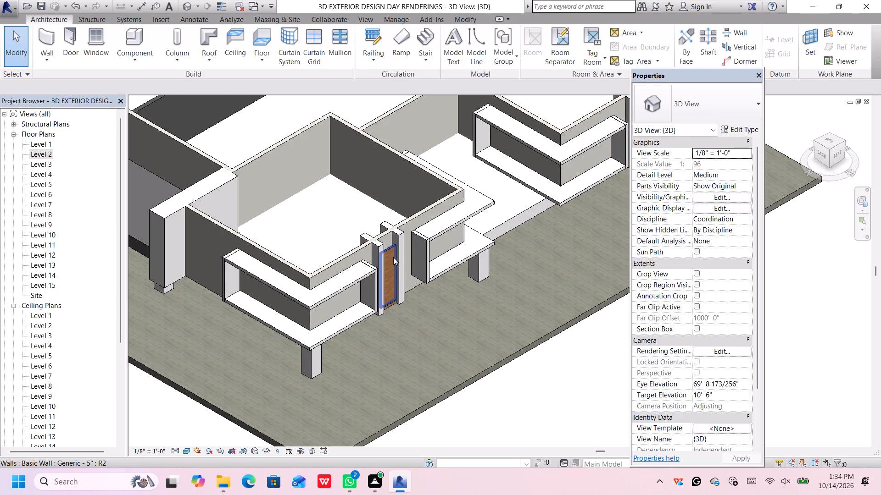
scroll(392, 248, "up", 4)
left_click(392, 248)
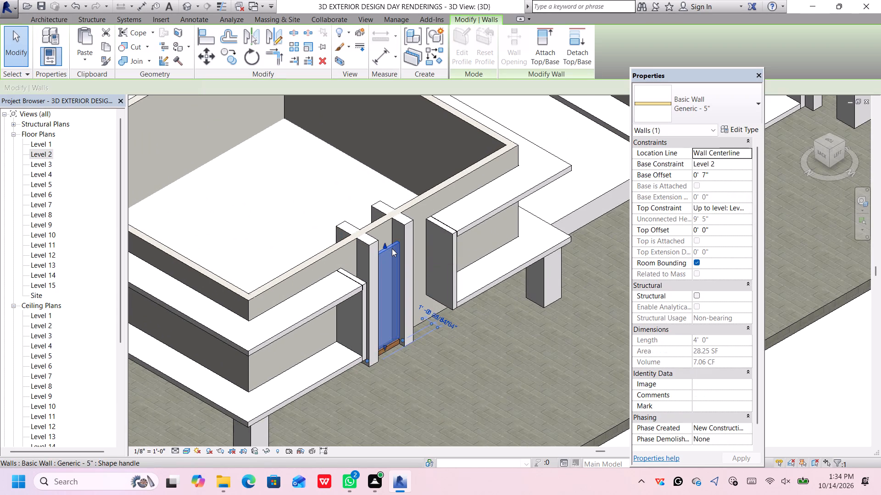
scroll(392, 248, "up", 4)
middle_click_drag(391, 277, 379, 226)
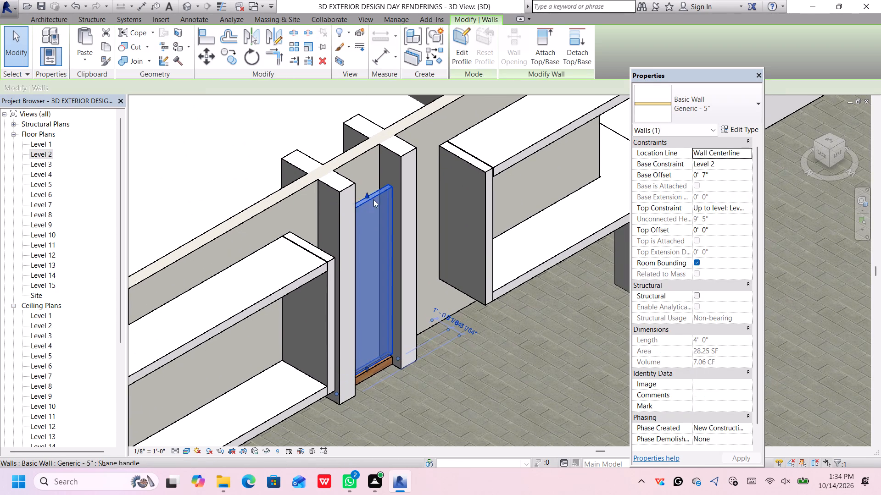
left_click_drag(367, 192, 381, 315)
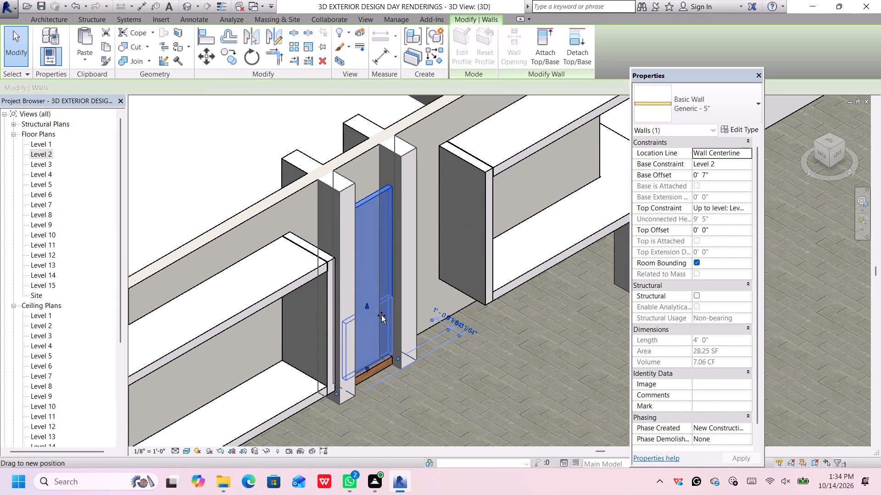
left_click_drag(381, 315, 383, 353)
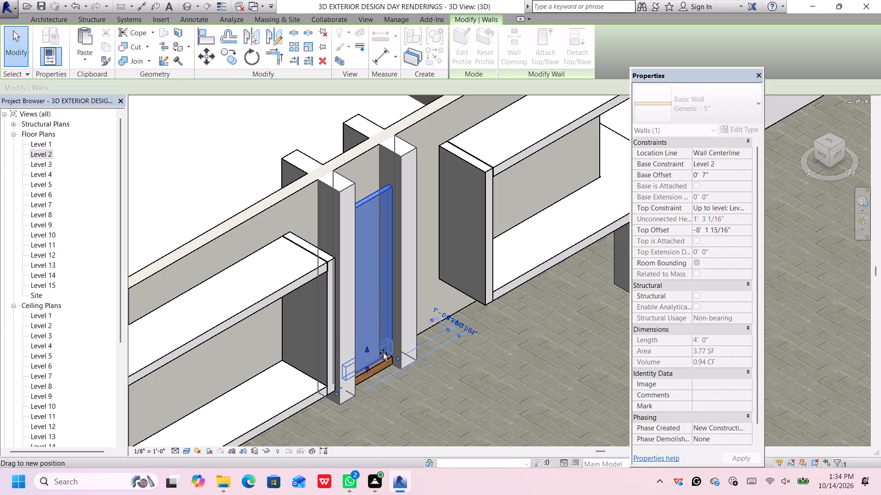
left_click_drag(383, 353, 383, 354)
Lower the new wall's top slightly further until the wall is about 7 5/16" high, and deselect it.
scroll(390, 349, "up", 3)
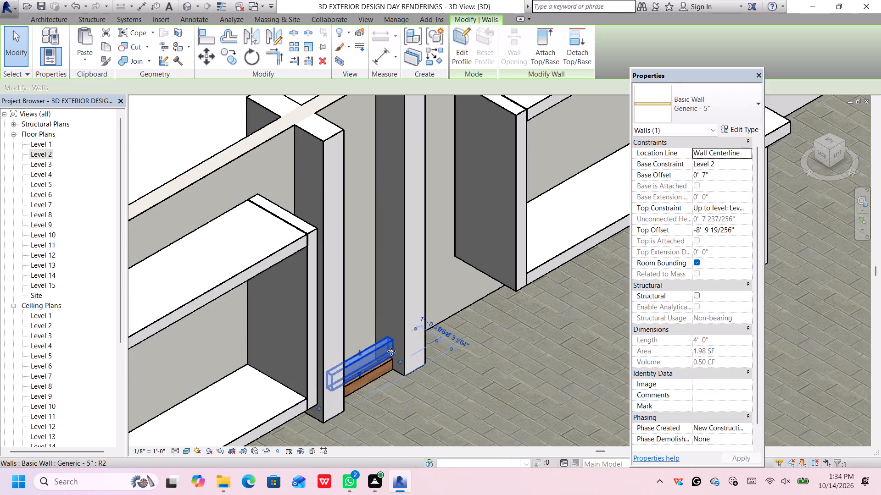
scroll(391, 351, "up", 4)
middle_click_drag(454, 400, 443, 296)
scroll(364, 261, "up", 3)
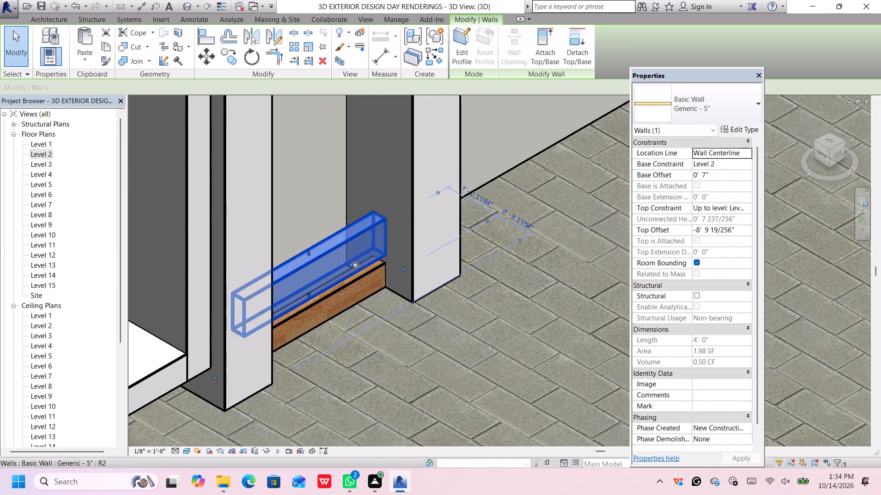
scroll(355, 265, "up", 2)
scroll(281, 240, "up", 5)
left_click_drag(267, 254, 268, 264)
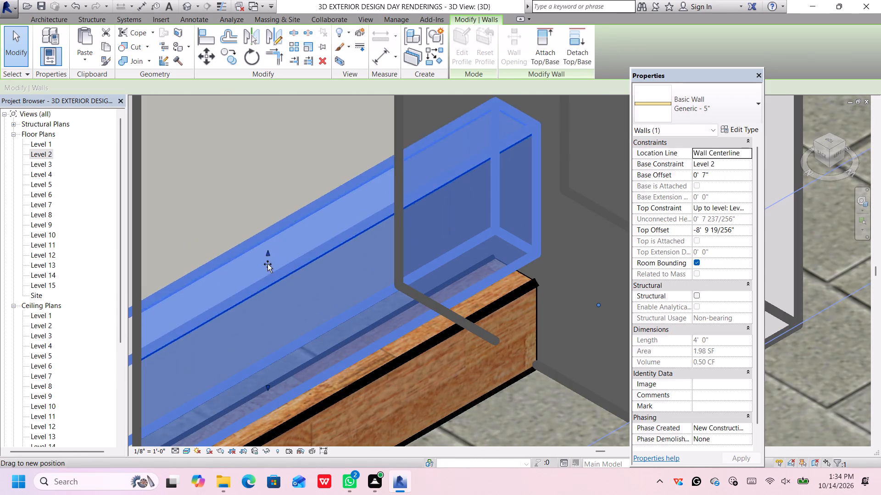
left_click_drag(268, 264, 269, 268)
scroll(280, 257, "down", 9)
scroll(321, 242, "down", 2)
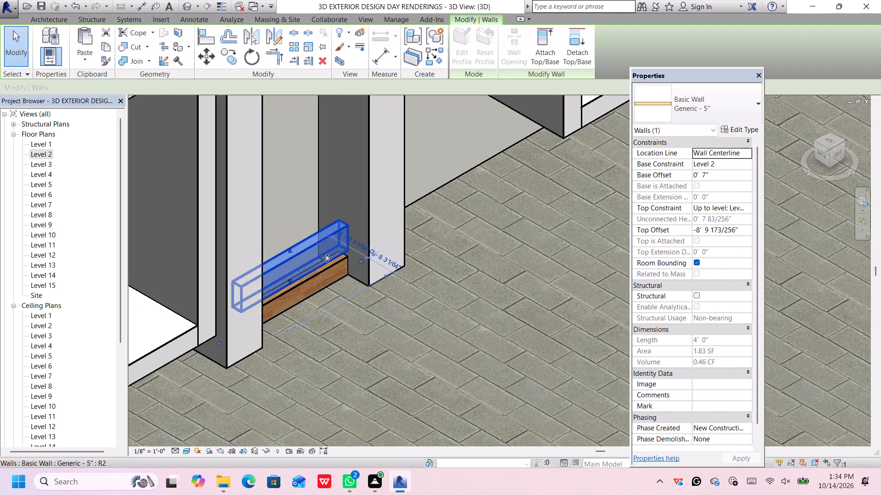
left_click(347, 354)
Examine the two stacked wood-finished wall pieces between the paired walls from the building's outer side.
middle_click_drag(369, 329, 369, 328, "shift")
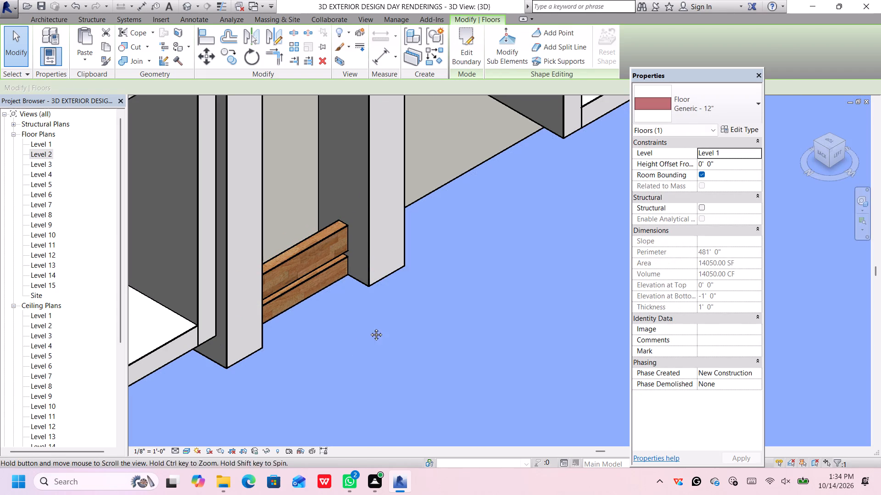
middle_click_drag(369, 328, 360, 295, "shift")
middle_click(360, 295)
scroll(365, 288, "down", 16)
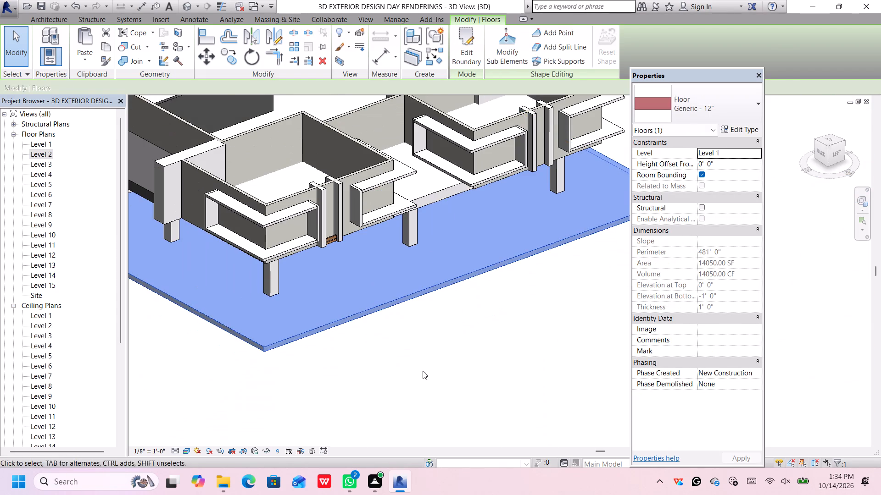
middle_click_drag(424, 371, 379, 341)
scroll(380, 339, "down", 1)
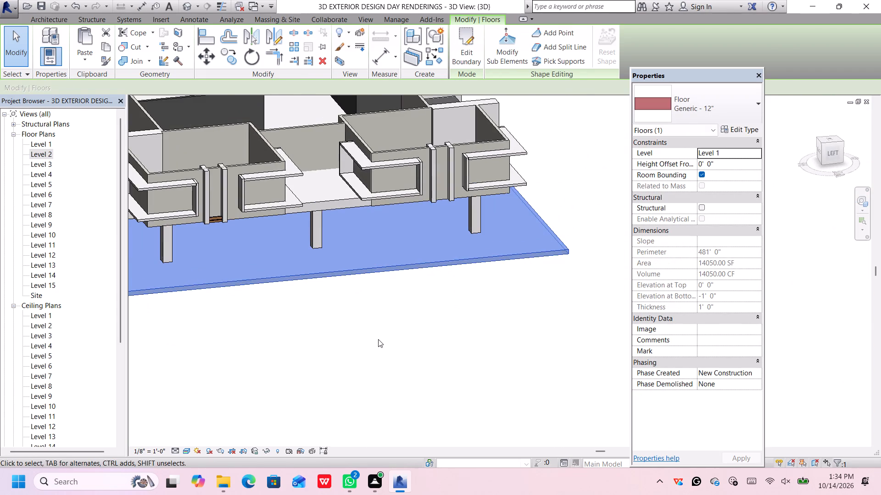
middle_click_drag(379, 339, 535, 422)
scroll(385, 306, "up", 8)
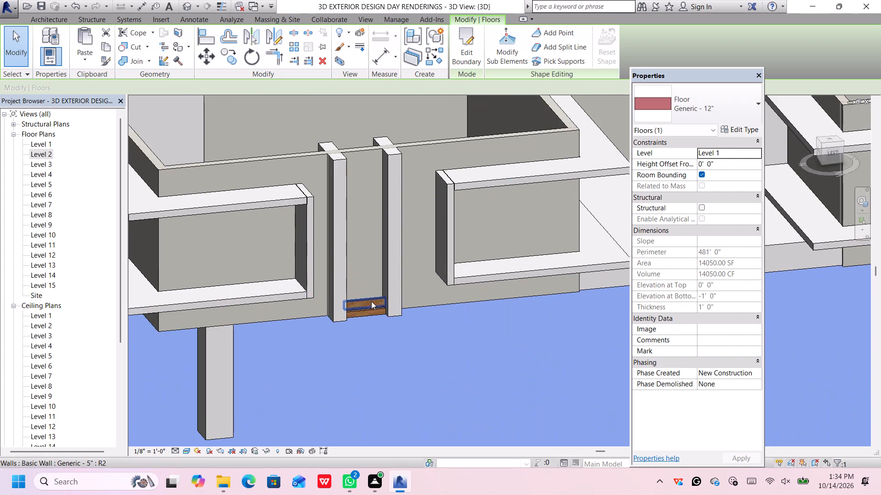
scroll(371, 301, "up", 8)
middle_click_drag(371, 309, 359, 288)
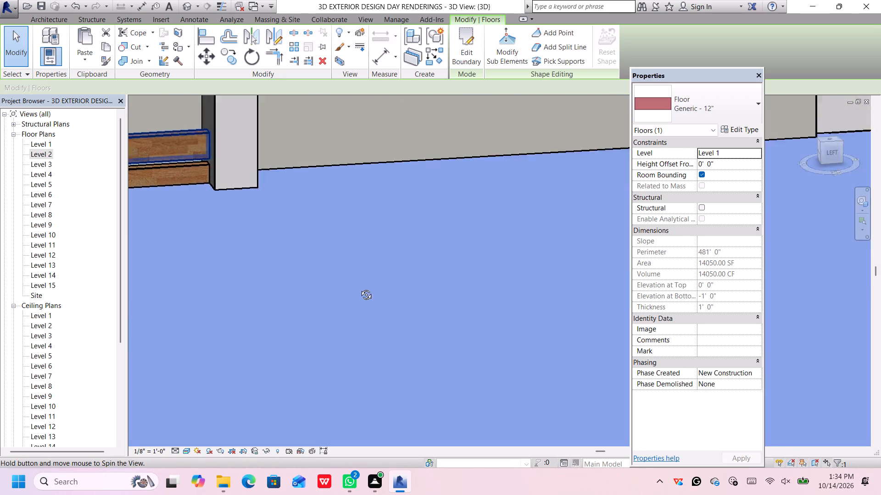
Set the base offset of the upper wood-finished wall piece between the paired walls to 0' 10".
middle_click_drag(359, 288, 365, 295)
scroll(365, 295, "down", 8)
middle_click_drag(323, 250, 332, 260)
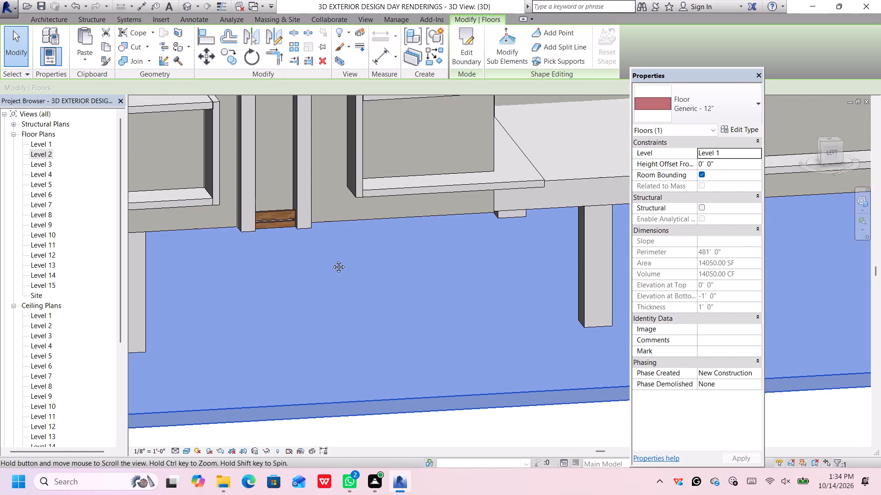
middle_click_drag(332, 260, 390, 376)
scroll(373, 361, "up", 5)
left_click(320, 312)
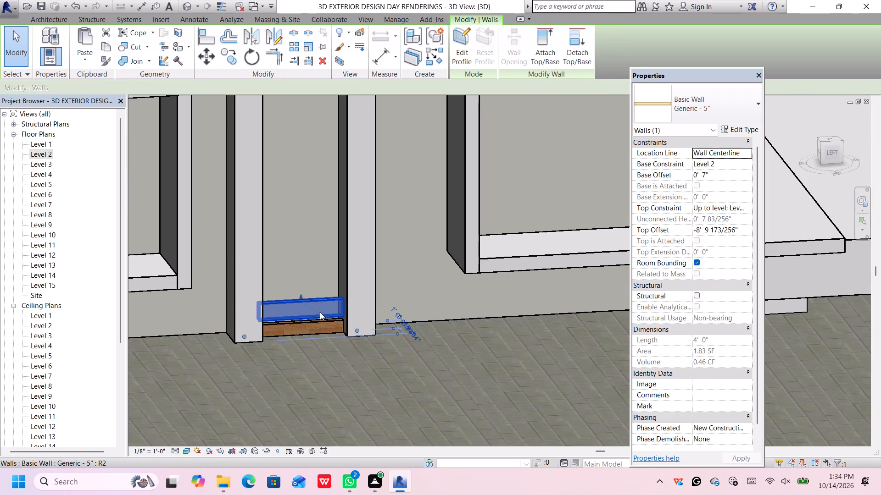
left_click(718, 174)
key("BackSpace")
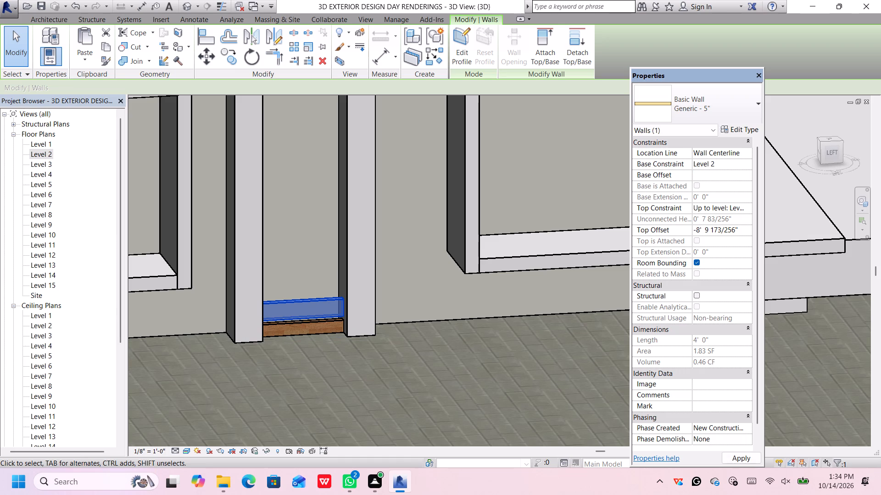
key("End")
key("1")
type("0\"")
key("Return")
key("Return")
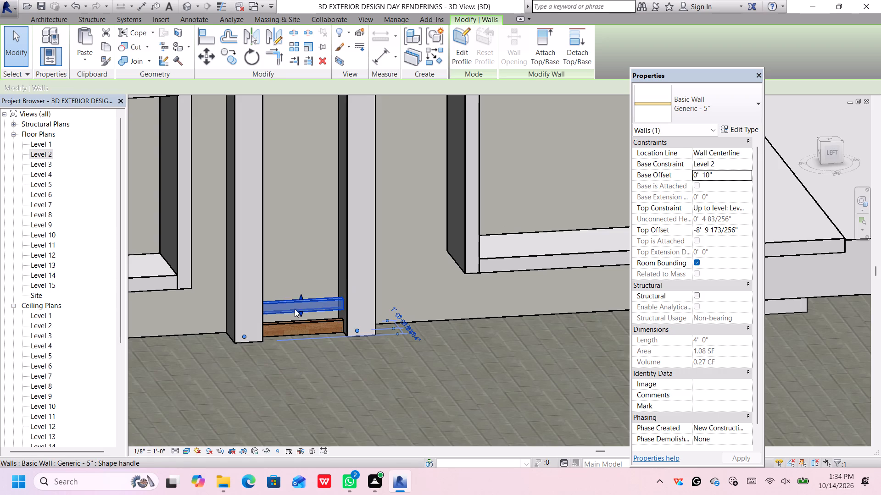
Raise the top of the upper wood-finished wall piece until it is about 7" high, and deselect it.
scroll(295, 309, "up", 6)
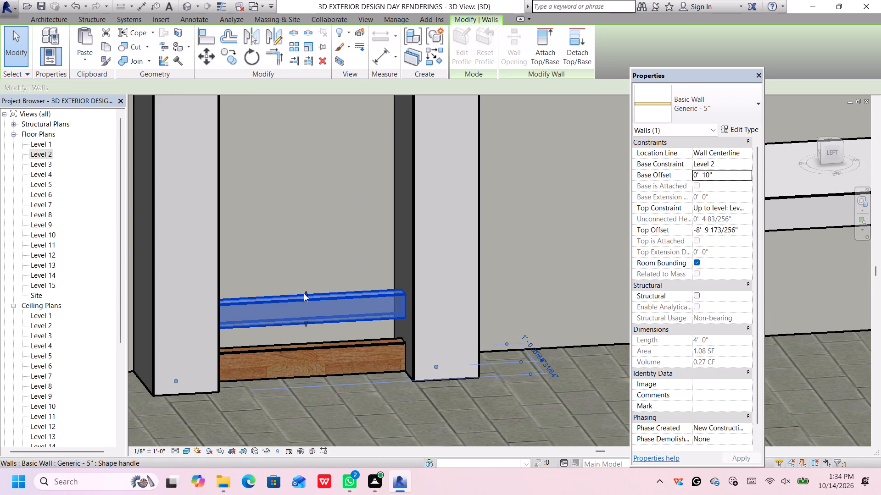
left_click_drag(305, 293, 306, 283)
scroll(306, 283, "down", 4)
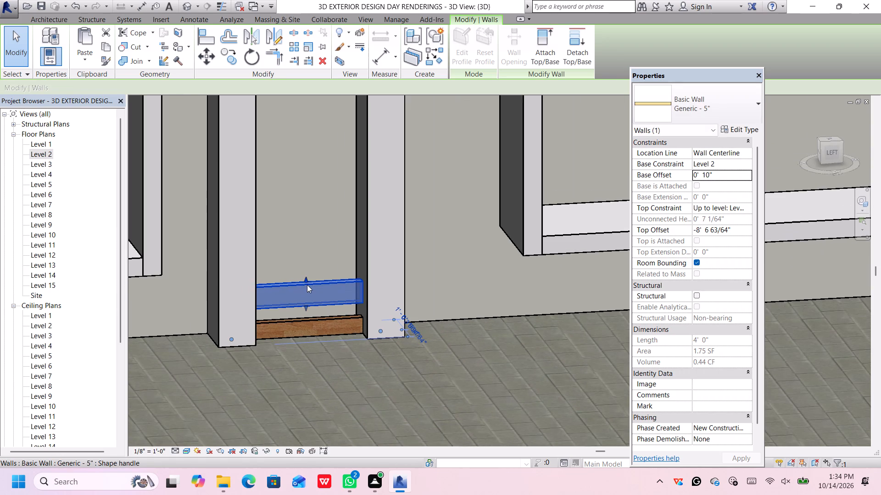
left_click(305, 280)
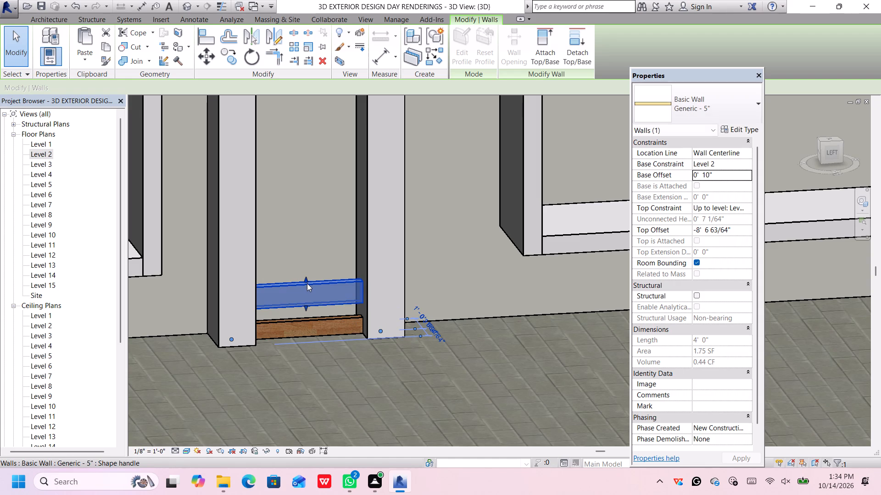
scroll(307, 283, "down", 10)
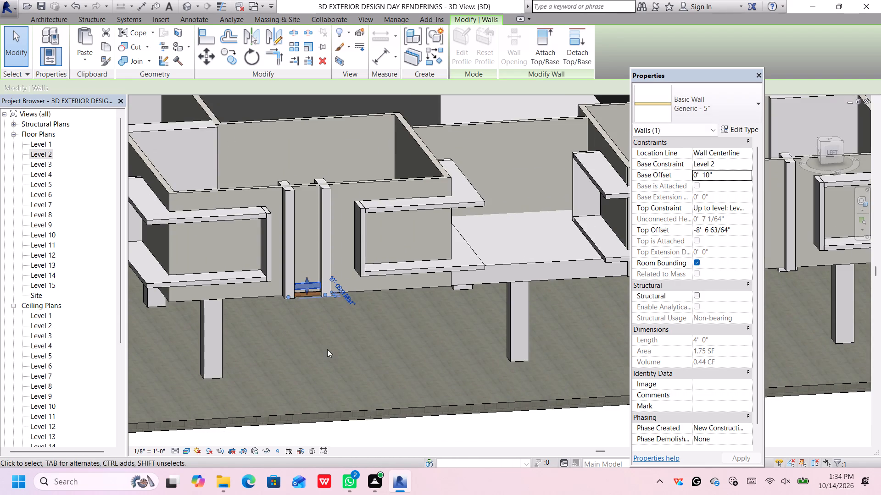
left_click(362, 435)
Copy the upper wood-finished wall piece from its lower end corner to a point above it against the paired wall.
scroll(307, 275, "up", 7)
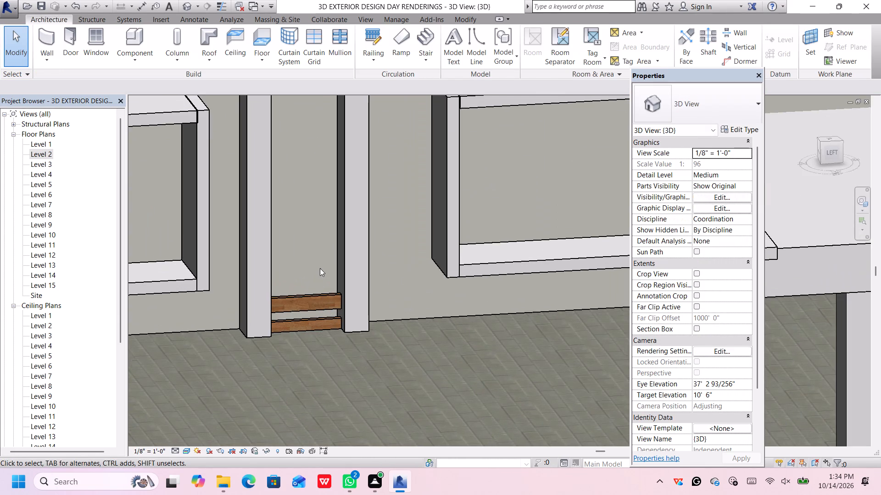
middle_click_drag(320, 268, 335, 325)
scroll(335, 308, "down", 2)
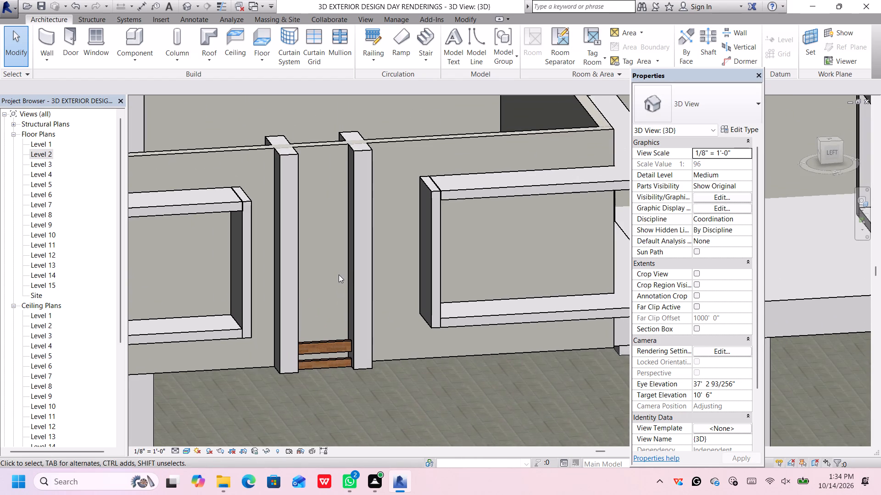
middle_click_drag(339, 275, 340, 281)
scroll(340, 281, "up", 4)
left_click(323, 361)
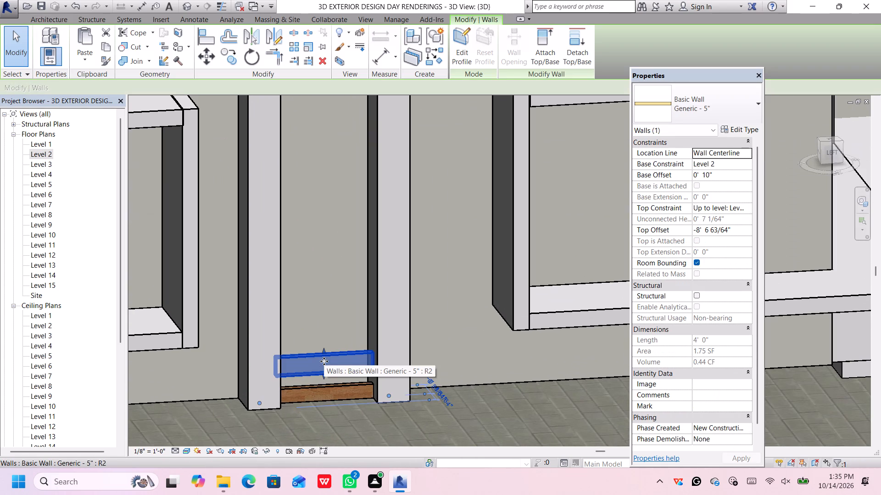
scroll(324, 361, "up", 1)
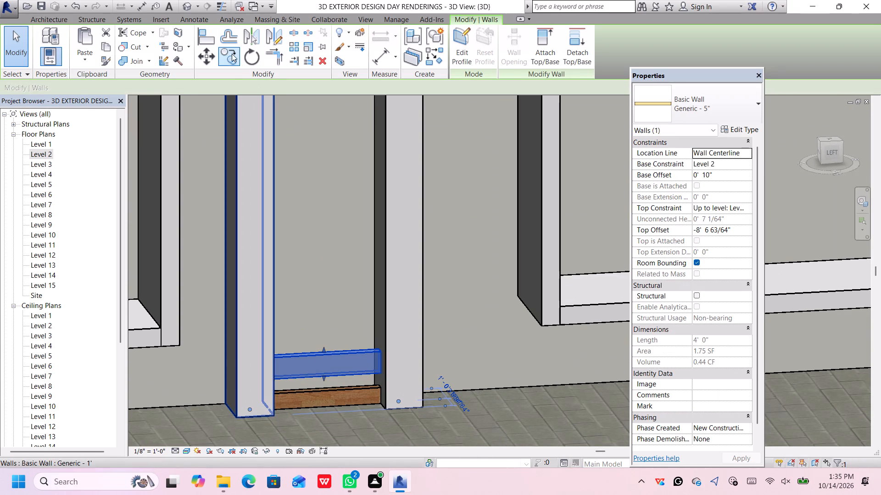
left_click(232, 54)
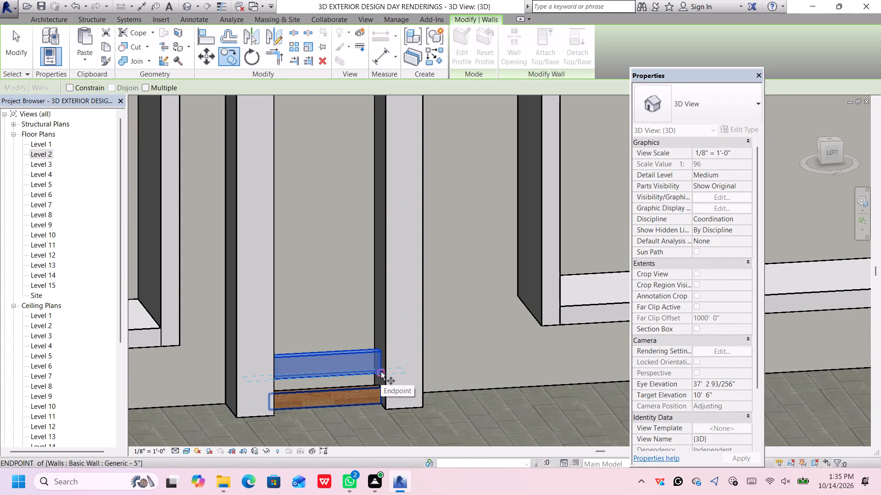
left_click(381, 372)
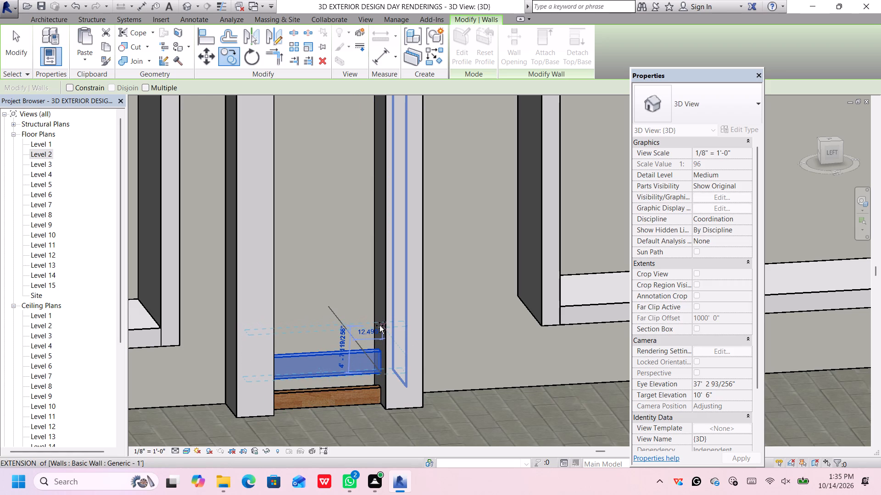
scroll(379, 325, "up", 4)
middle_click_drag(380, 326, 395, 326)
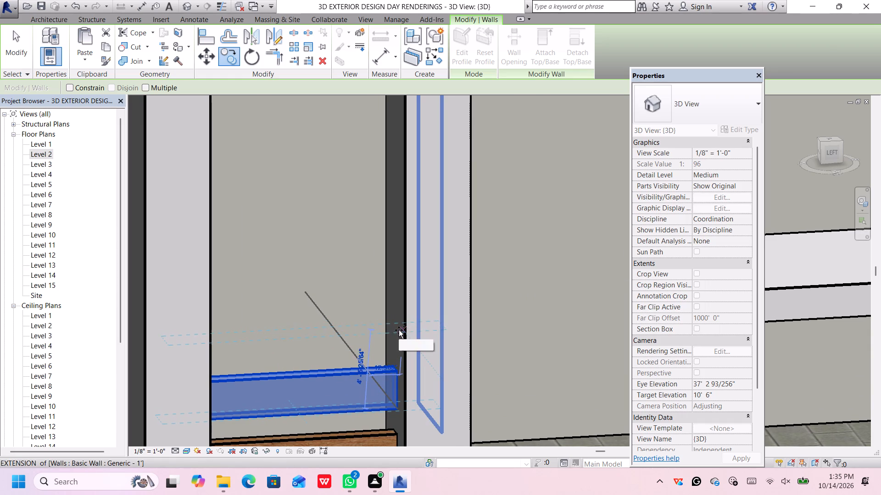
left_click(398, 325)
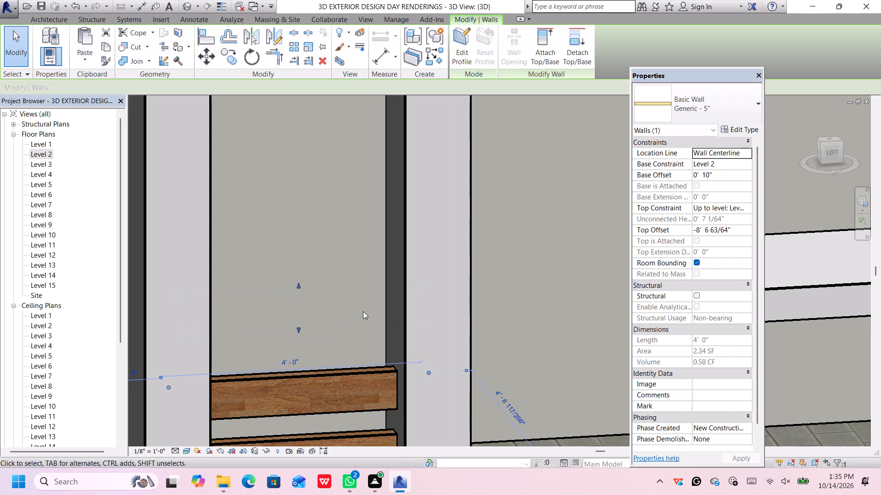
Nudge the copied wall piece outward from inside the room, toward the original stacked pieces.
key("Down")
key("Down")
key("Down")
key("Down")
key("Down")
key("Down")
key("Down")
key("Down")
key("Down")
key("Down")
key("Down")
key("Down")
key("Down")
key("Down")
key("Down")
key("Down")
key("Down")
key("Down")
key("Down")
key("Down")
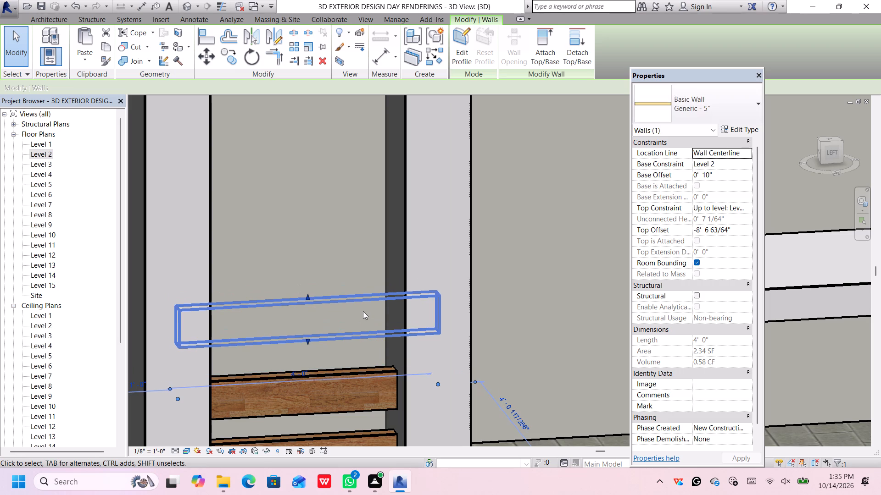
key("Down")
key("Down")
key("Down")
key("Down")
key("Down")
key("Down")
key("Down")
key("Down")
key("Down")
key("Down")
key("Down")
key("Down")
key("Down")
key("Down")
key("Down")
key("Down")
key("Down")
key("Down")
key("Down")
key("Down")
key("Down")
key("Down")
key("Down")
key("Down")
key("Down")
key("Down")
key("Down")
key("Down")
key("Down")
key("Down")
key("Down")
key("Down")
key("Down")
key("Down")
key("Down")
key("Down")
key("Down")
key("Down")
key("Down")
key("Down")
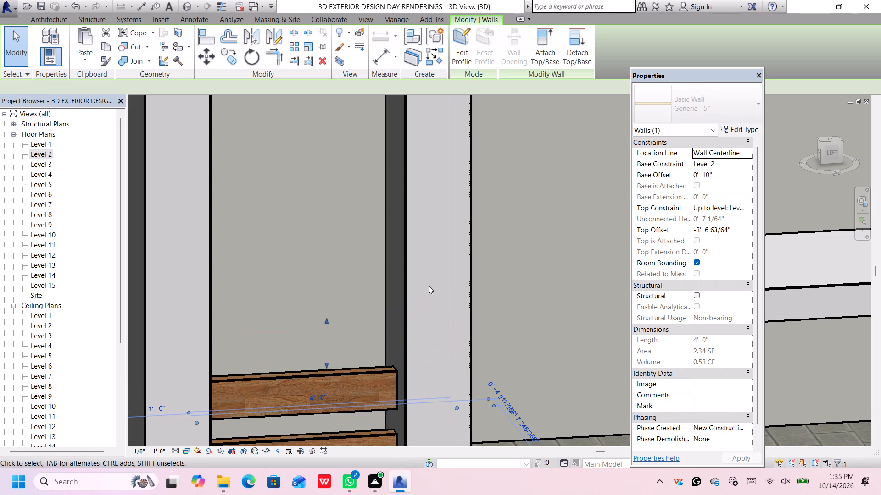
Nudge the copied wall piece back inward until it is about 3' 2" from the original stacked pieces.
scroll(428, 289, "down", 18)
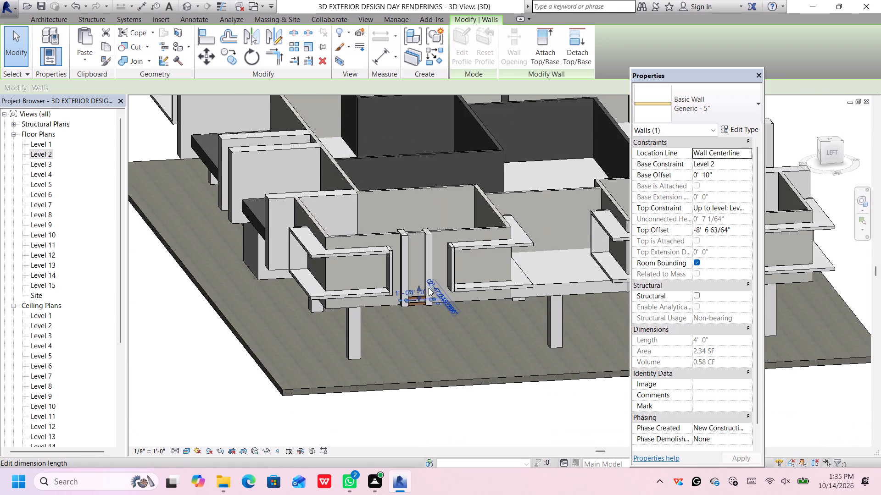
scroll(429, 289, "up", 20)
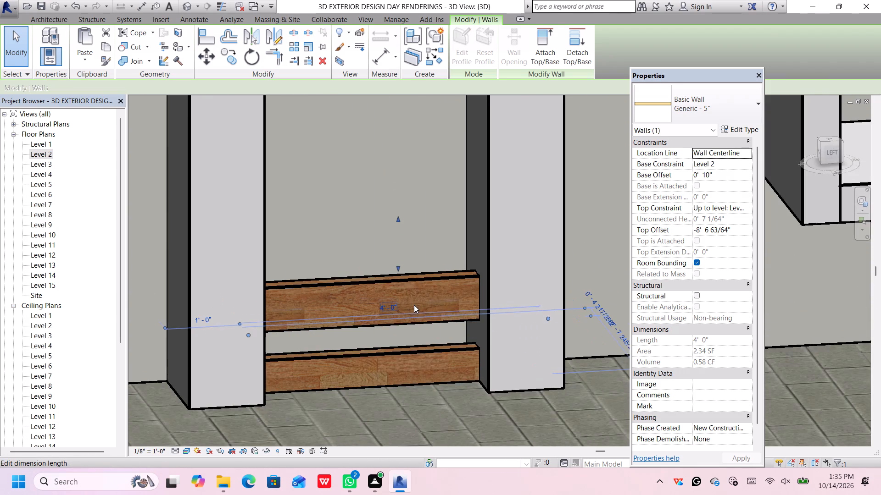
key("Up")
key("Up")
key("Up")
key("Up")
key("Up")
key("Up")
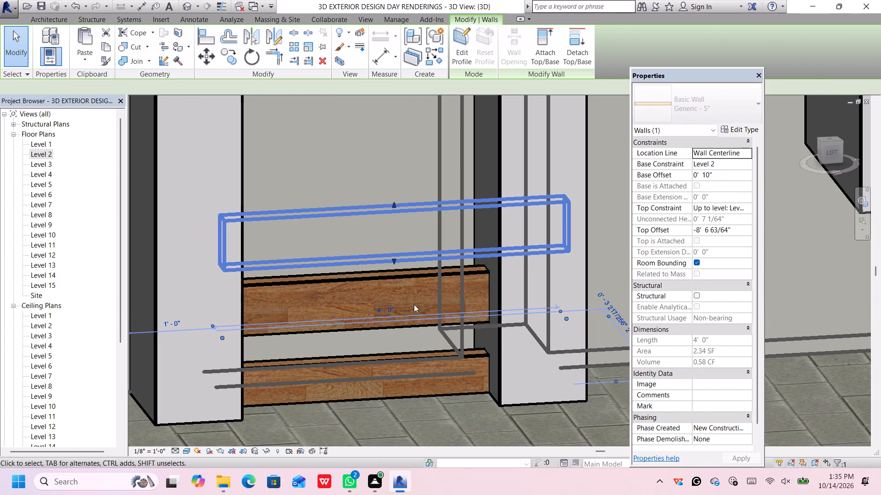
key("Up")
key("Up")
key("Up")
key("Up")
key("Up")
key("Up")
key("Up")
key("Up")
key("Up")
key("Up")
key("Up")
key("Up")
key("Up")
key("Up")
key("Up")
key("Up")
key("Up")
key("Up")
key("Up")
key("Up")
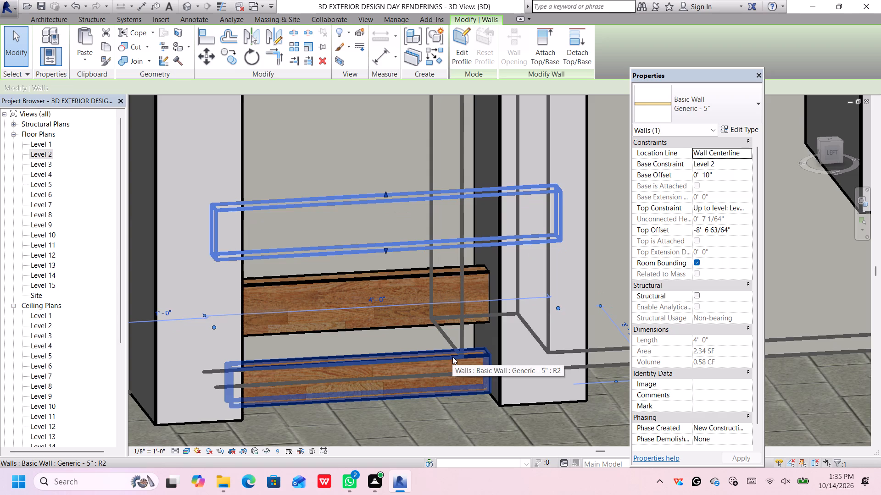
Examine the copied wall's position relative to the paired walls and stacked wood pieces from above and from the outer side.
scroll(452, 355, "down", 3)
middle_click_drag(455, 335, 434, 274)
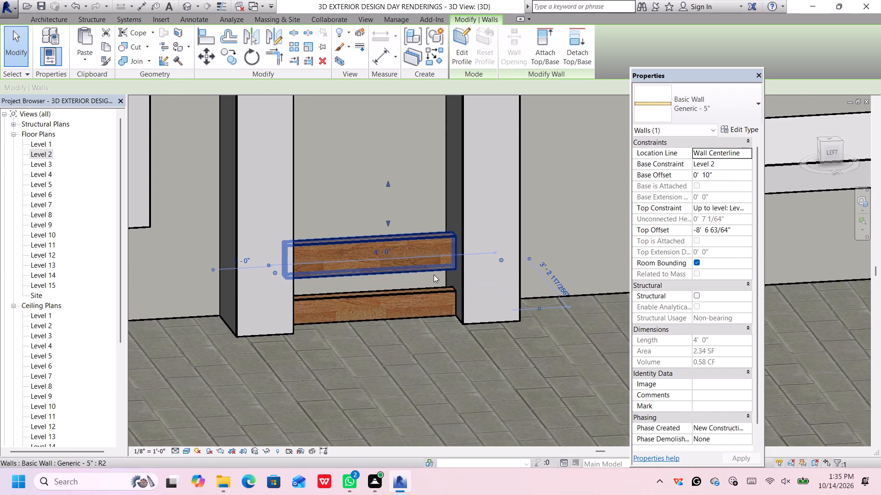
scroll(434, 277, "down", 11)
scroll(433, 252, "up", 1)
middle_click_drag(433, 252, 466, 386, "shift")
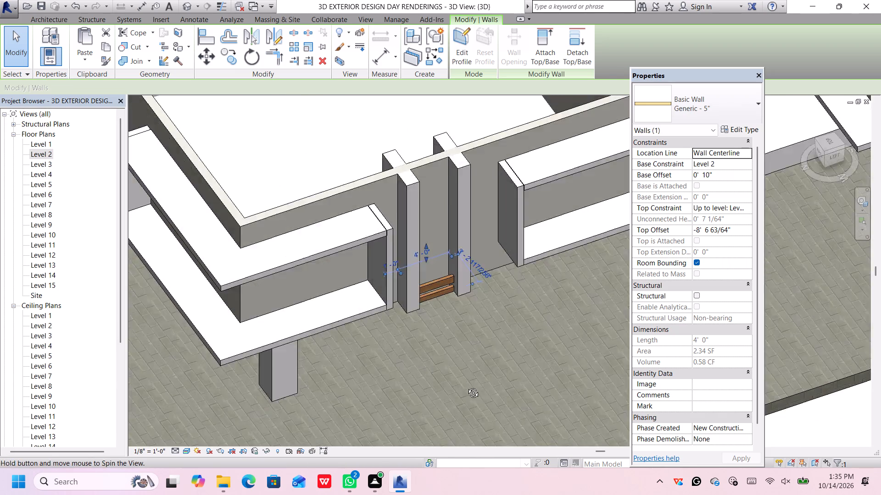
middle_click_drag(466, 386, 479, 435, "shift")
middle_click(480, 436, "shift")
middle_click_drag(452, 311, 492, 439, "shift")
scroll(466, 363, "up", 3)
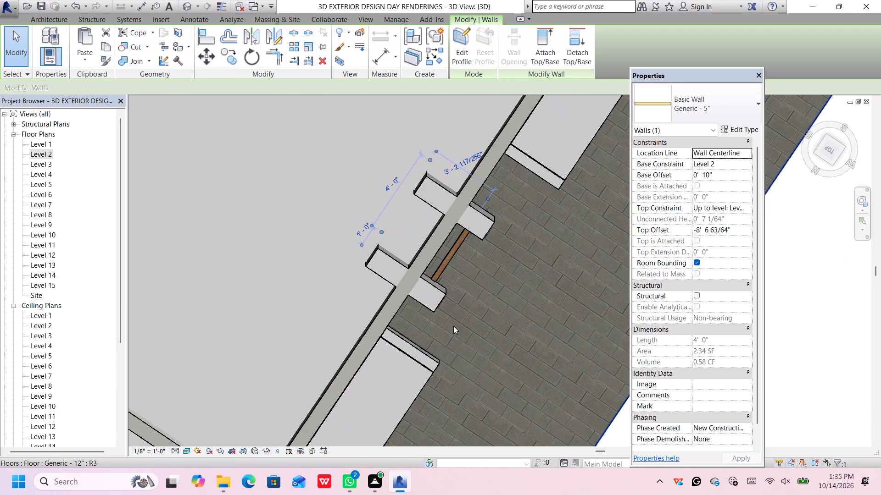
middle_click_drag(444, 309, 497, 393)
scroll(493, 346, "down", 1)
middle_click_drag(491, 342, 482, 309)
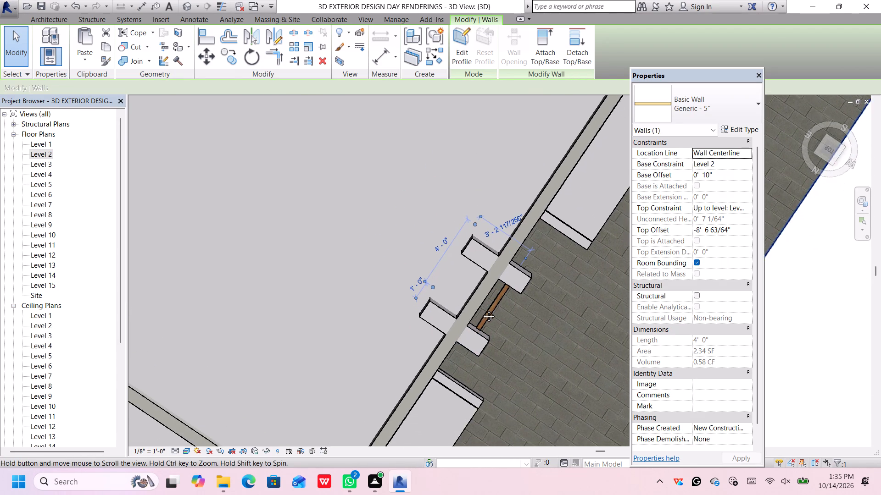
middle_click_drag(482, 309, 574, 282)
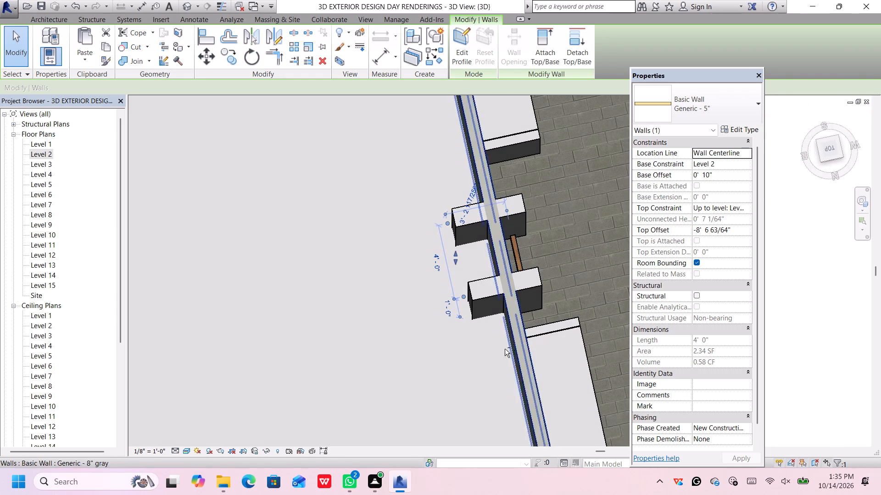
middle_click_drag(438, 374, 402, 337, "shift")
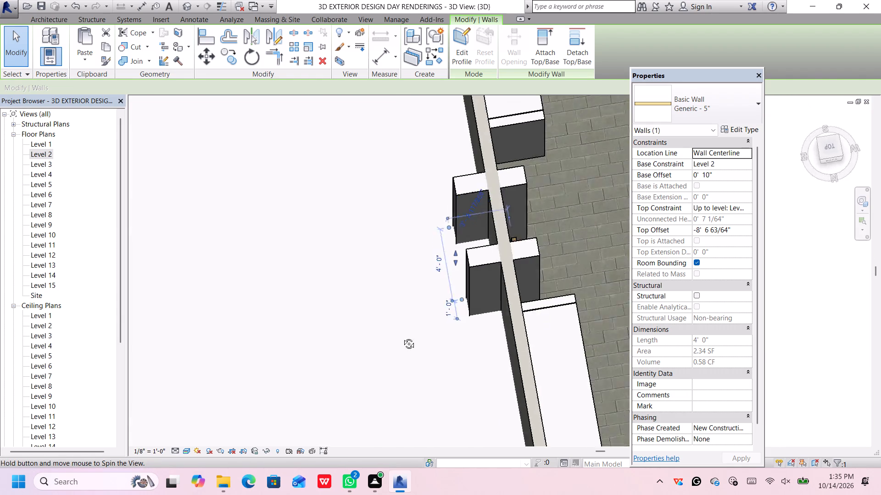
middle_click_drag(402, 337, 303, 333, "shift")
middle_click_drag(266, 300, 262, 291, "shift")
Examine the stacked wood-finished wall pieces between the paired walls, including the upper piece, from close up and from farther away.
scroll(491, 324, "up", 5)
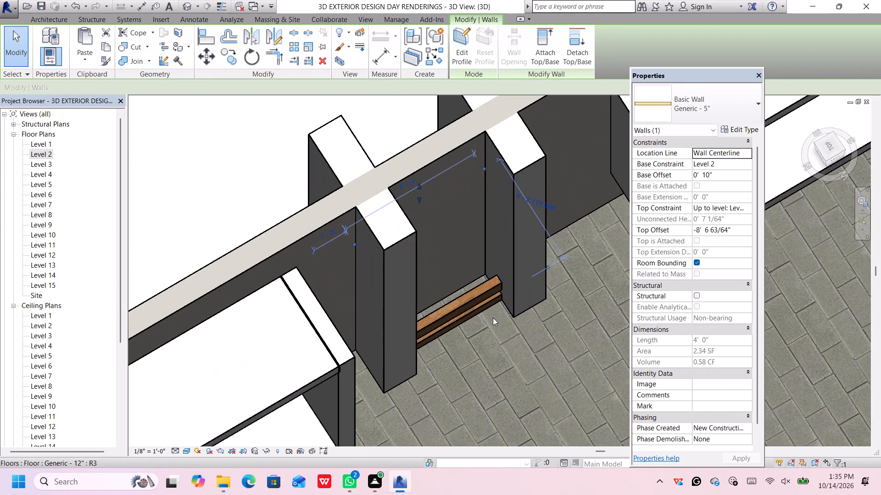
scroll(497, 301, "up", 10)
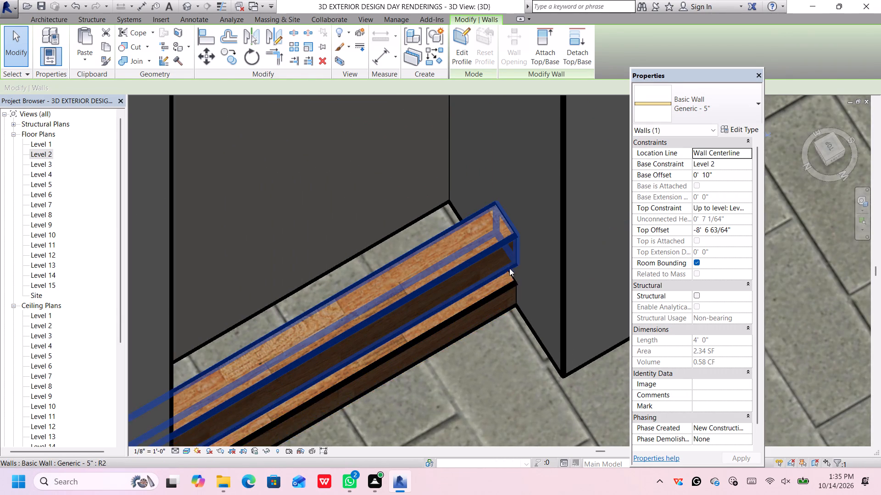
middle_click_drag(509, 268, 483, 314)
scroll(483, 311, "up", 3)
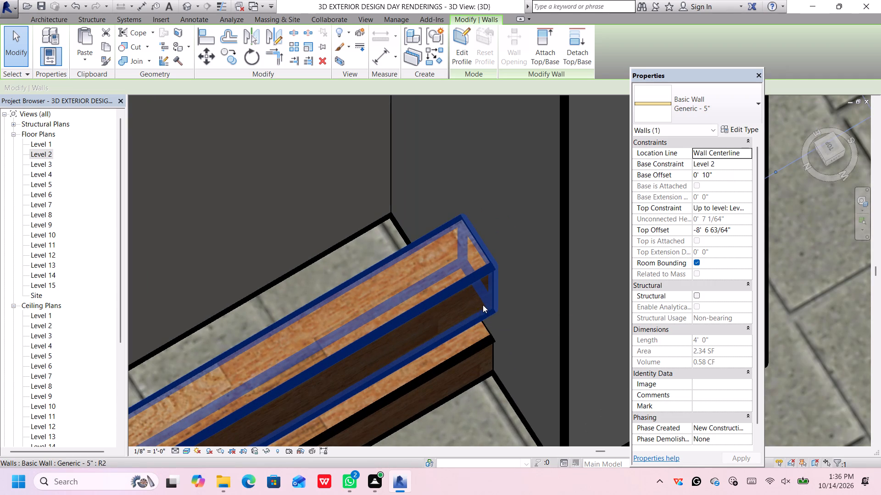
left_click(483, 302)
scroll(483, 303, "down", 6)
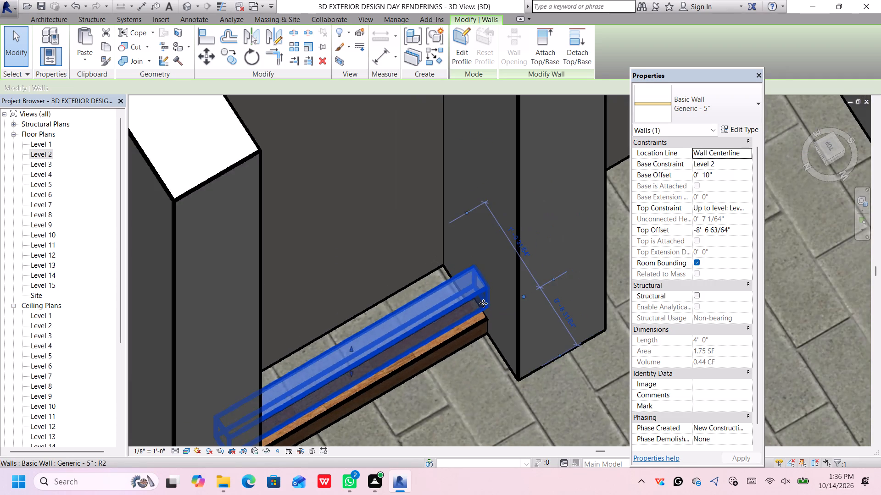
scroll(483, 303, "down", 10)
middle_click_drag(489, 352, 479, 334)
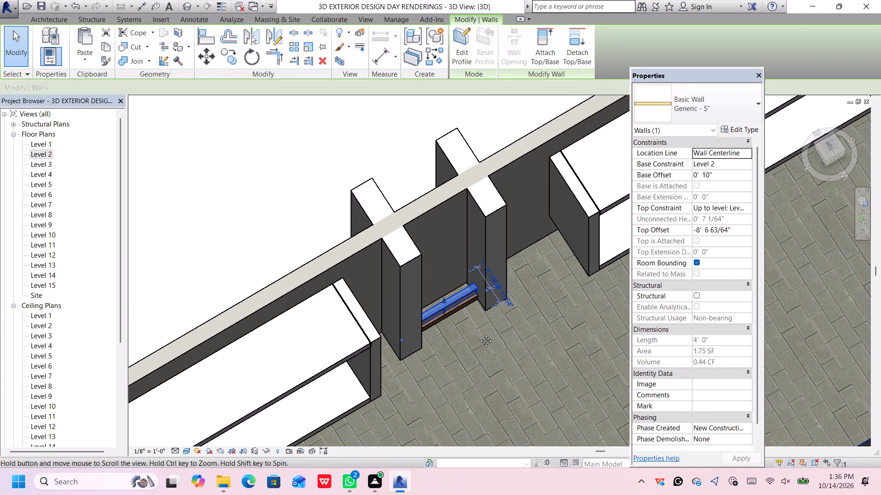
middle_click_drag(479, 334, 465, 310)
scroll(458, 287, "up", 1)
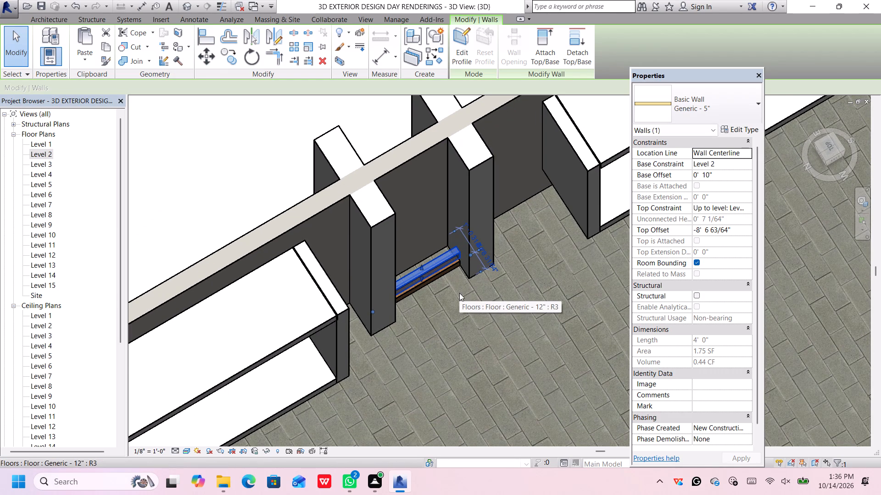
scroll(462, 298, "down", 6)
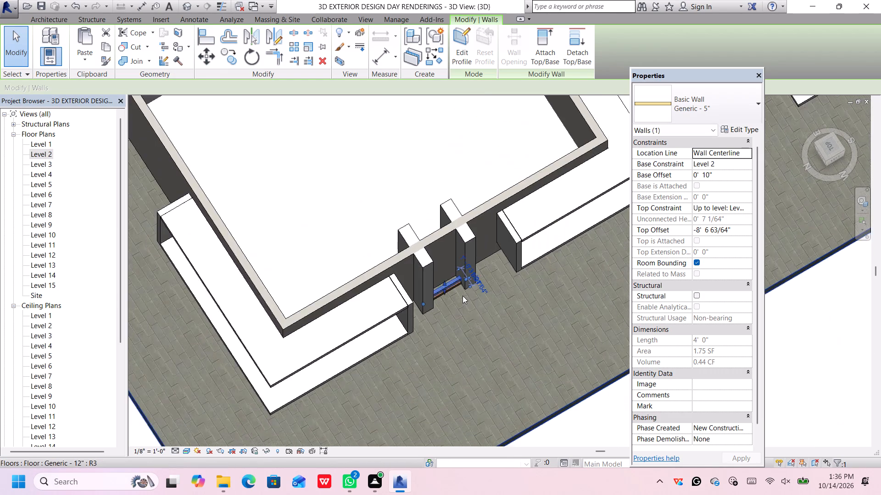
scroll(463, 296, "down", 5)
left_click(538, 398)
scroll(516, 356, "down", 7)
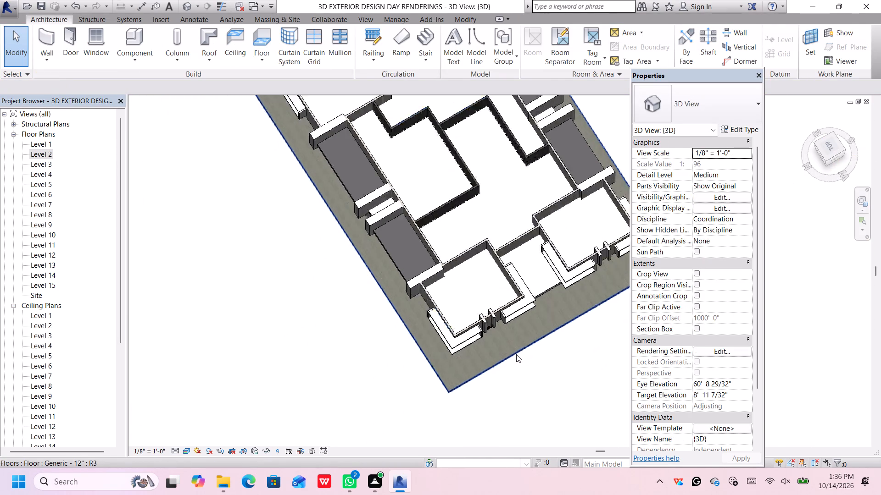
scroll(516, 354, "down", 2)
scroll(534, 404, "up", 6)
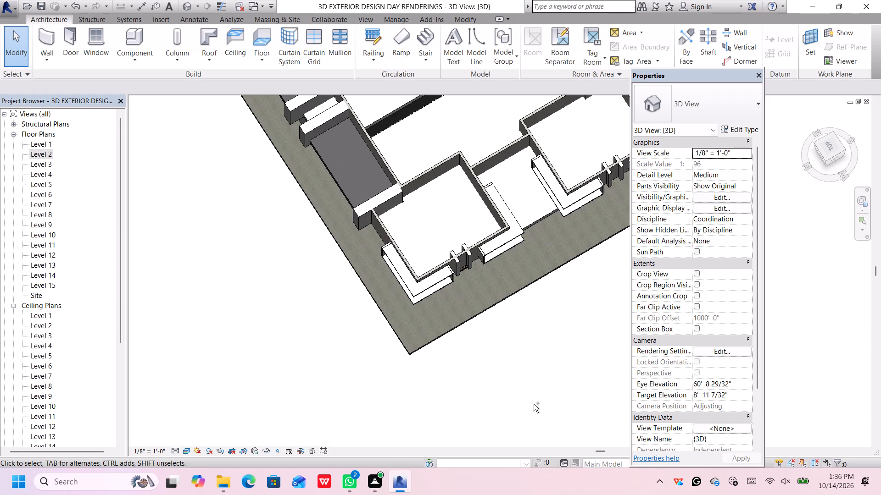
Undo the three most recent changes to the copied wood-finished wall piece.
key("ctrl+z")
scroll(534, 404, "down", 7)
middle_click_drag(548, 439, 505, 332)
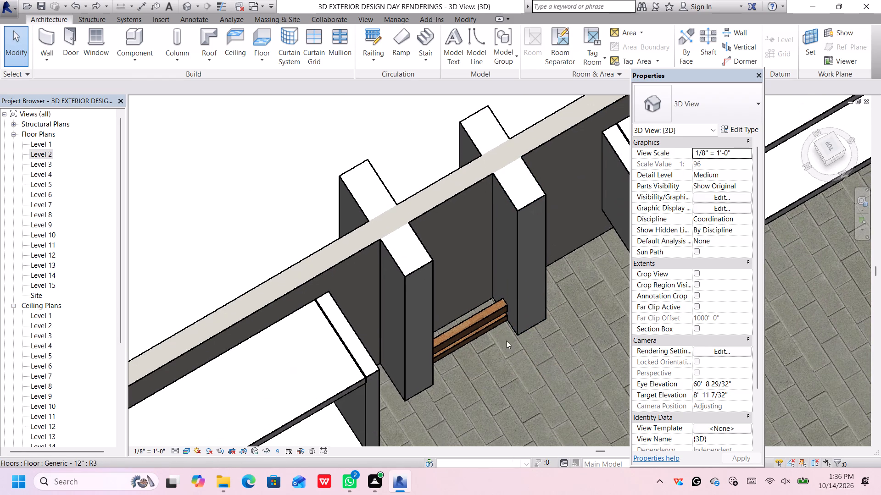
key("ctrl+z")
key("ctrl+z")
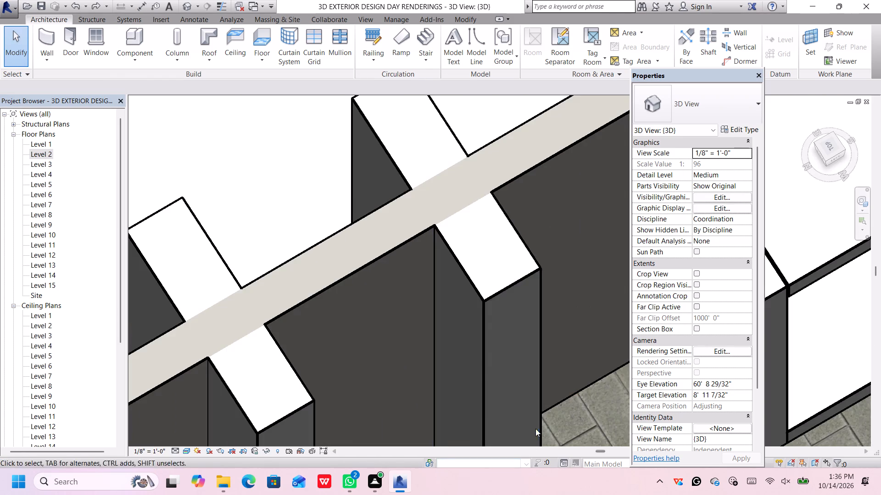
Lower the top edge of the upper wood-finished wall piece to make it about 6" high.
scroll(536, 423, "down", 11)
scroll(535, 377, "down", 6)
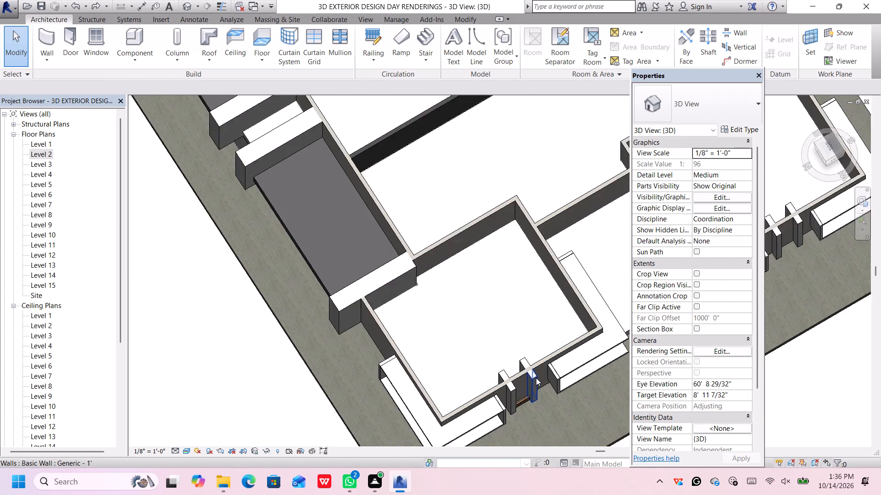
scroll(541, 389, "down", 5)
middle_click_drag(577, 432, 547, 355)
middle_click(547, 356)
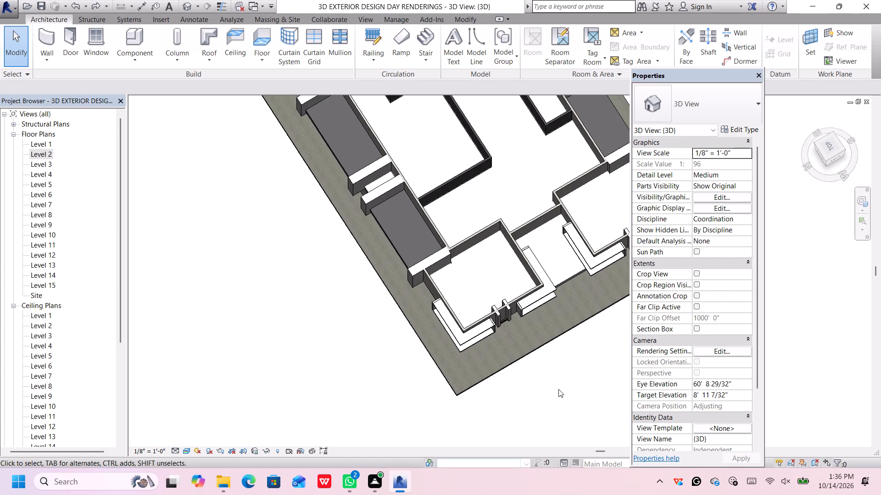
middle_click_drag(559, 389, 521, 289, "shift")
scroll(491, 394, "up", 5)
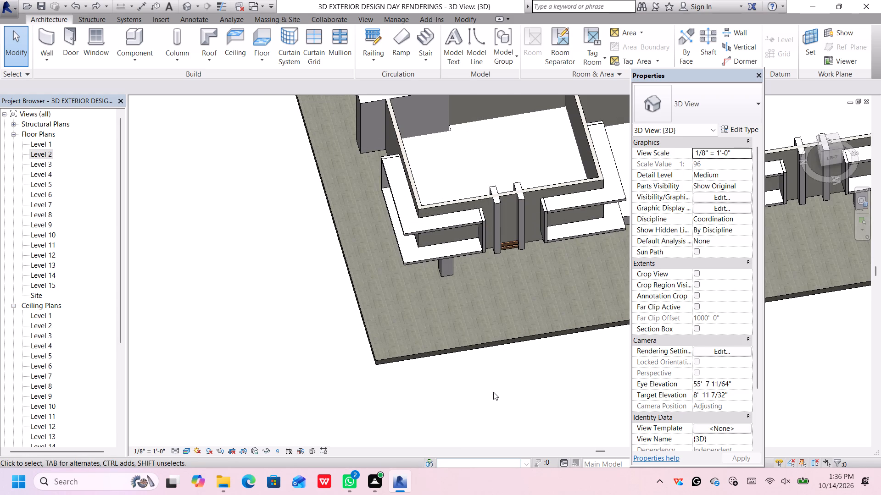
middle_click_drag(521, 347, 474, 449)
middle_click_drag(483, 444, 483, 328)
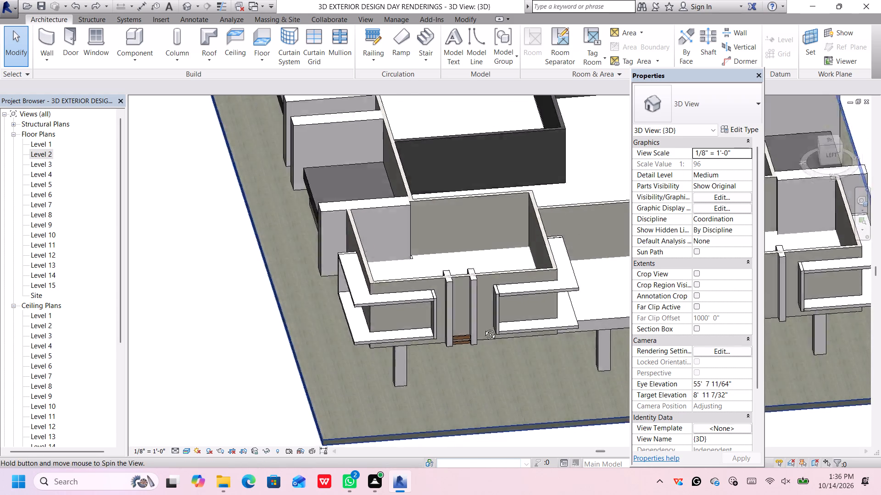
middle_click_drag(483, 328, 491, 292)
scroll(478, 318, "up", 13)
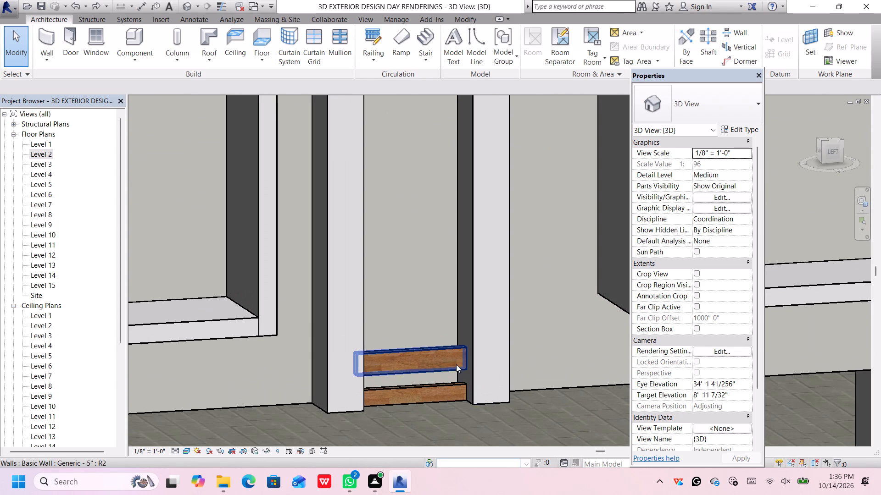
scroll(435, 368, "up", 4)
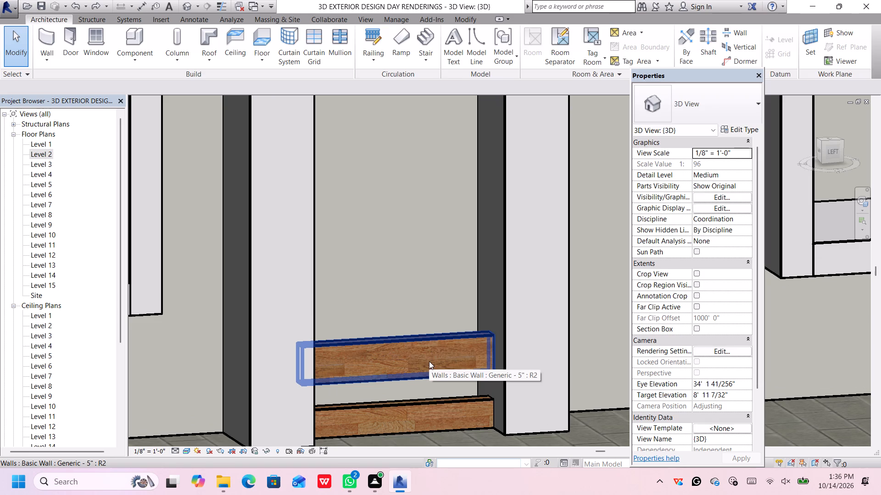
left_click(429, 361)
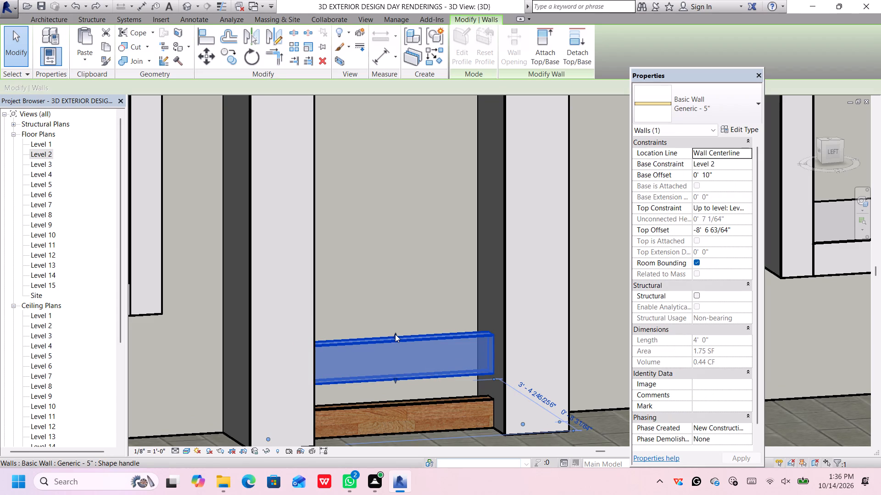
left_click_drag(395, 334, 396, 345)
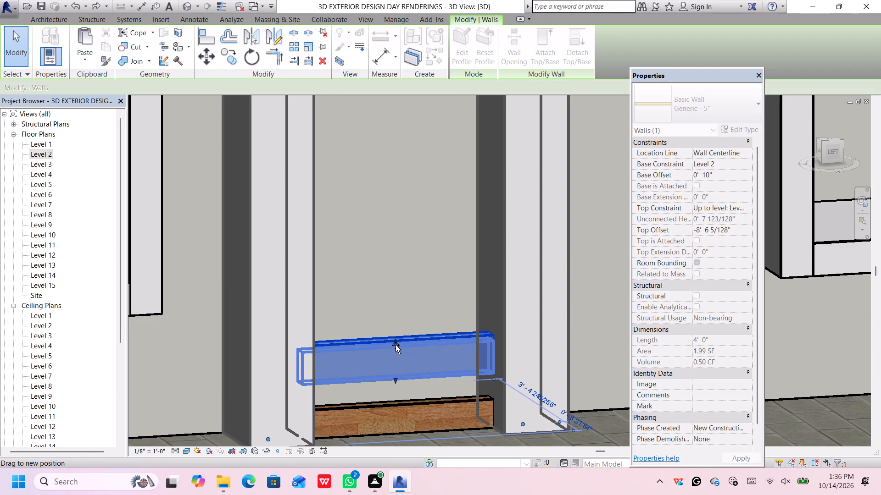
left_click_drag(396, 345, 396, 345)
scroll(408, 337, "down", 11)
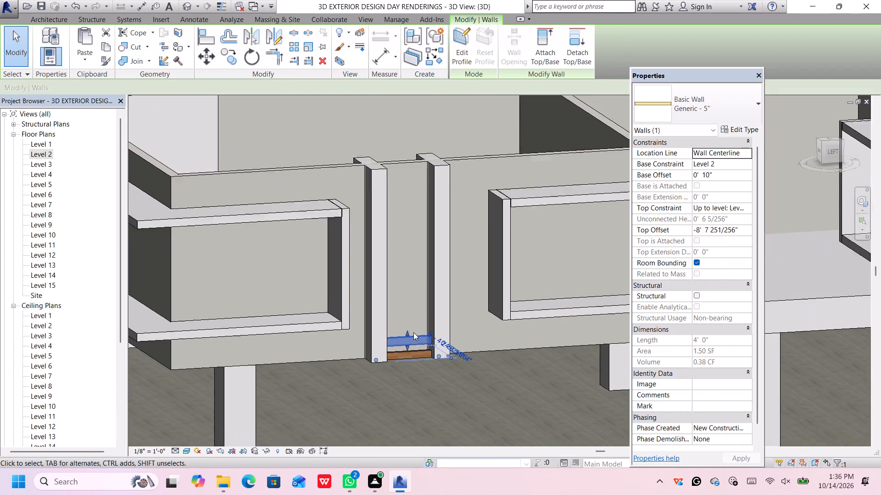
middle_click_drag(418, 336, 409, 267)
scroll(409, 274, "down", 6)
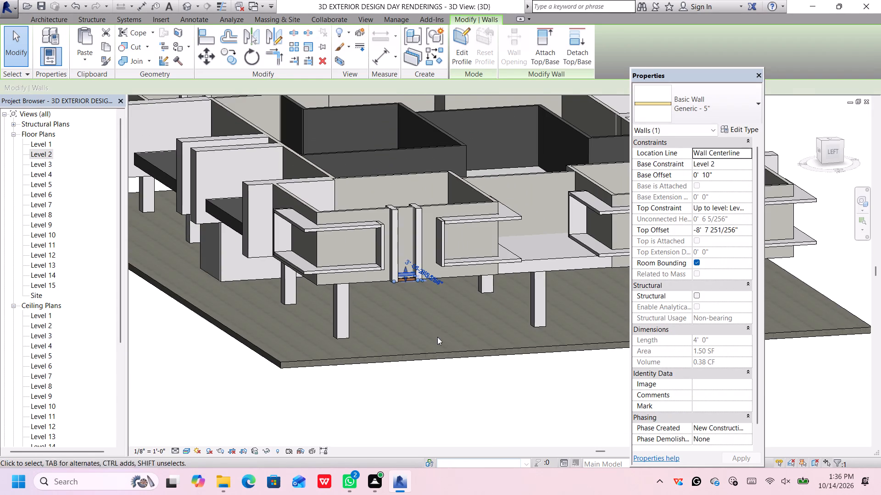
left_click(444, 388)
Look through the South and North elevations and open the West elevation, which faces the stacked wall pieces.
scroll(59, 374, "down", 7)
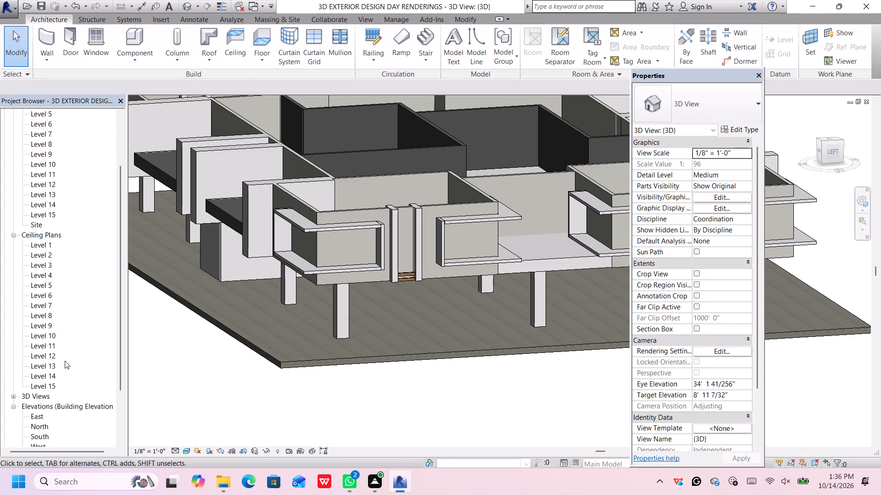
scroll(65, 361, "down", 7)
double_click(50, 365)
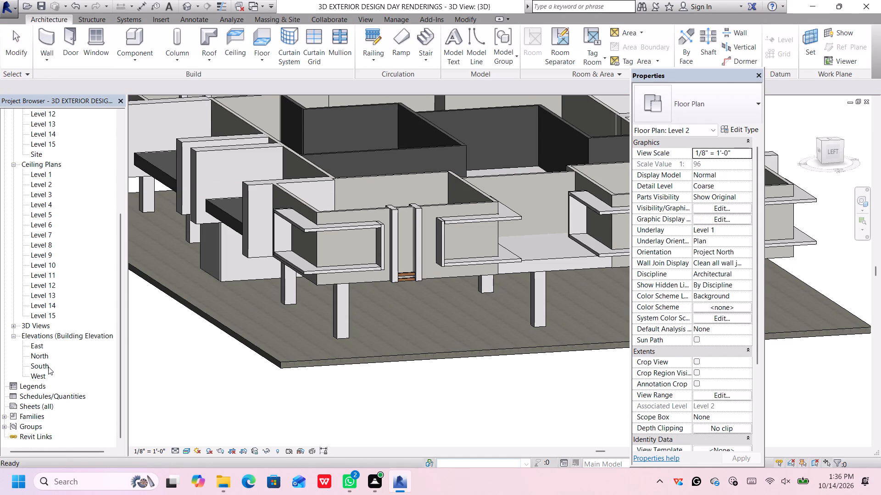
double_click(44, 368)
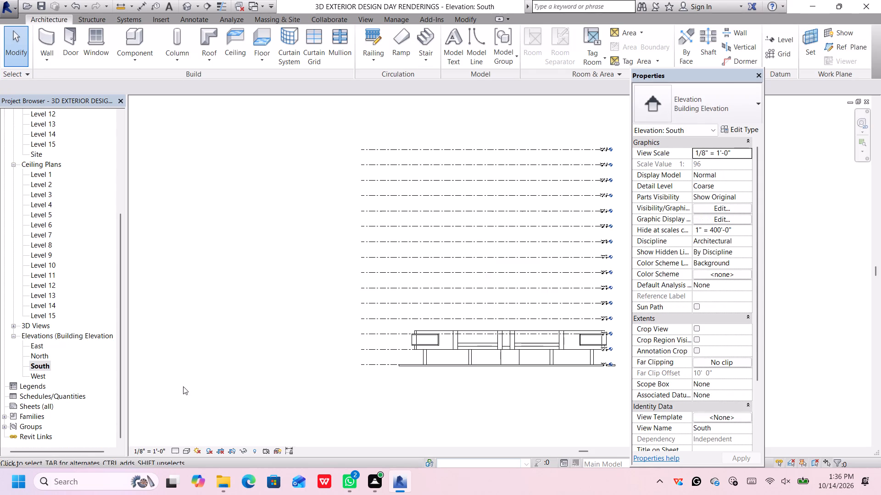
double_click(45, 357)
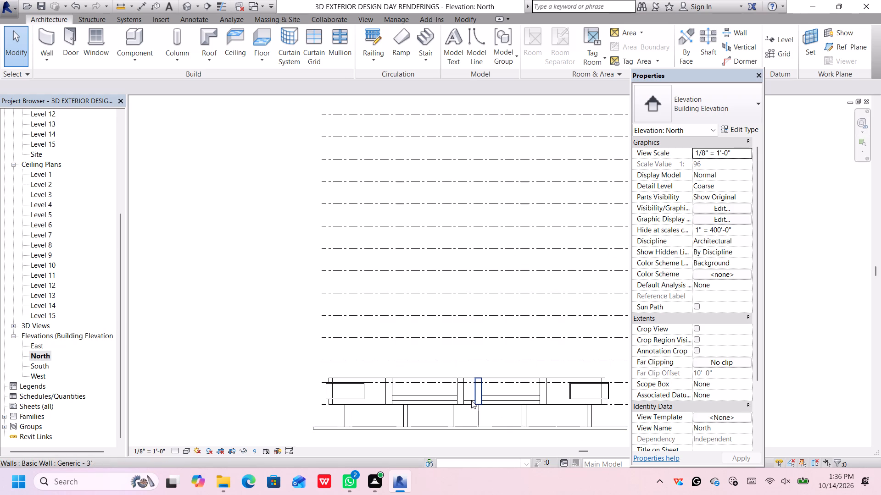
scroll(472, 399, "up", 5)
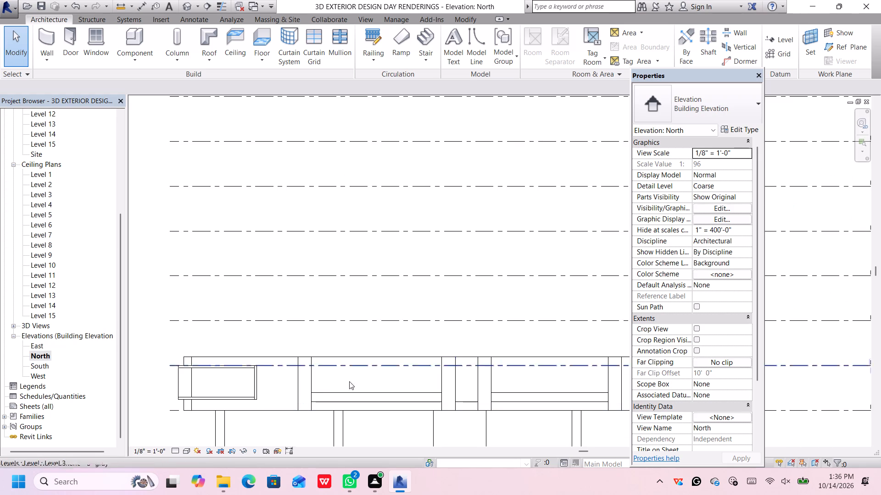
double_click(43, 378)
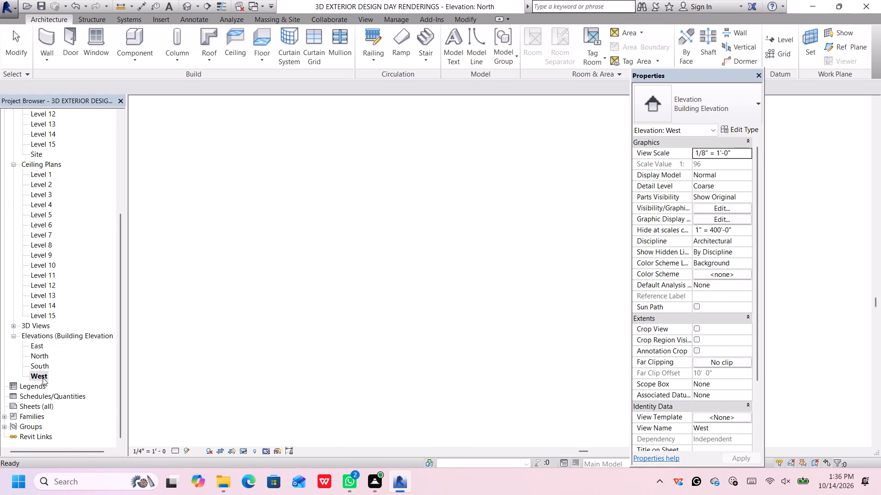
Copy the upper Generic - 5" wall piece and paste it about 1' 2" higher between the paired walls.
scroll(420, 408, "up", 2)
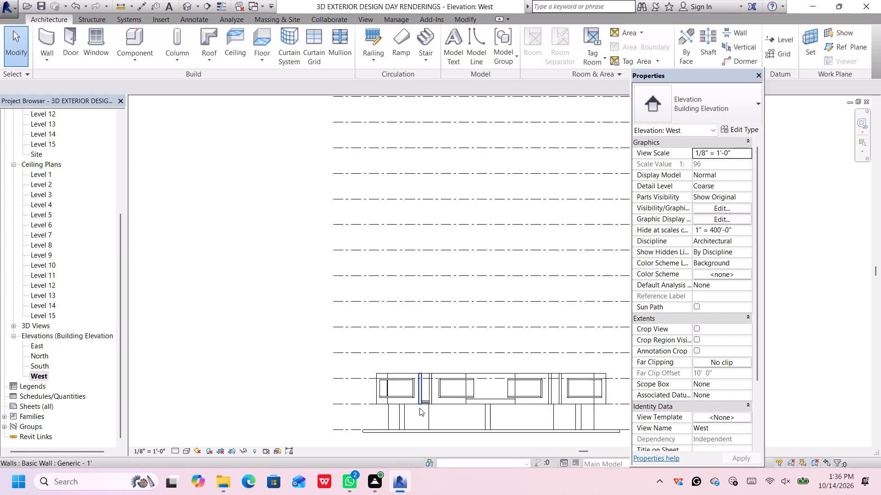
scroll(419, 408, "up", 18)
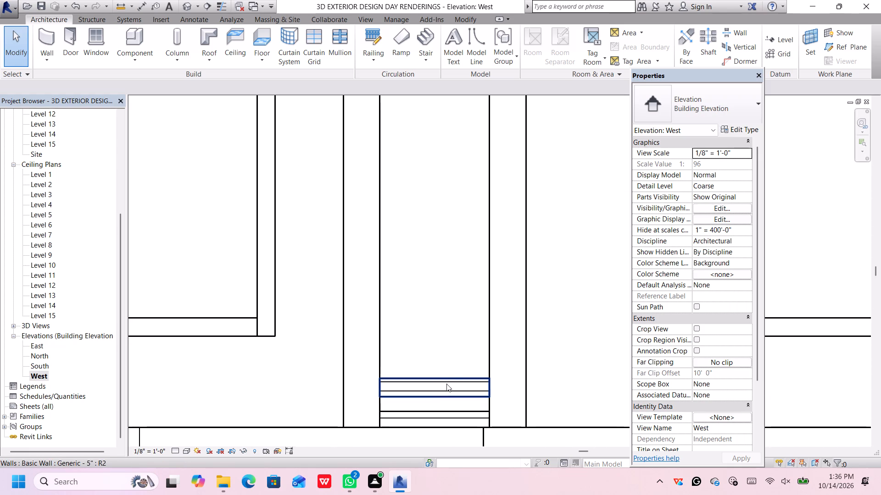
left_click(459, 395)
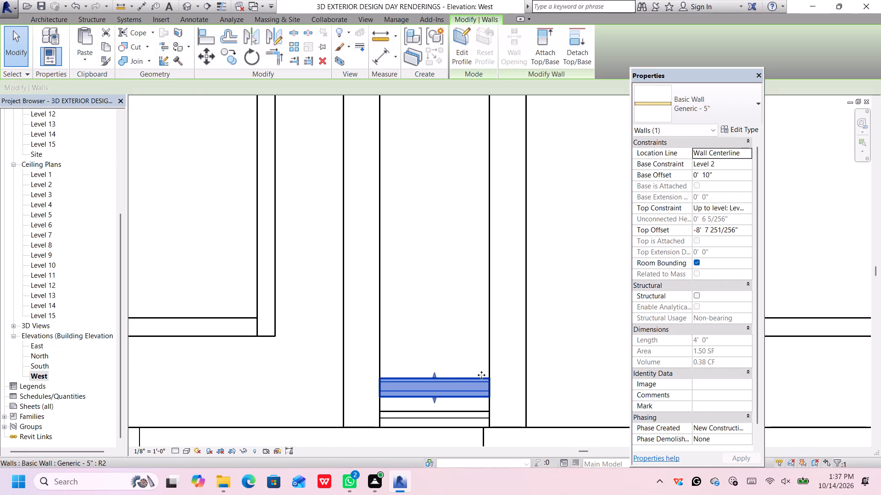
key("ctrl+c")
key("ctrl+v")
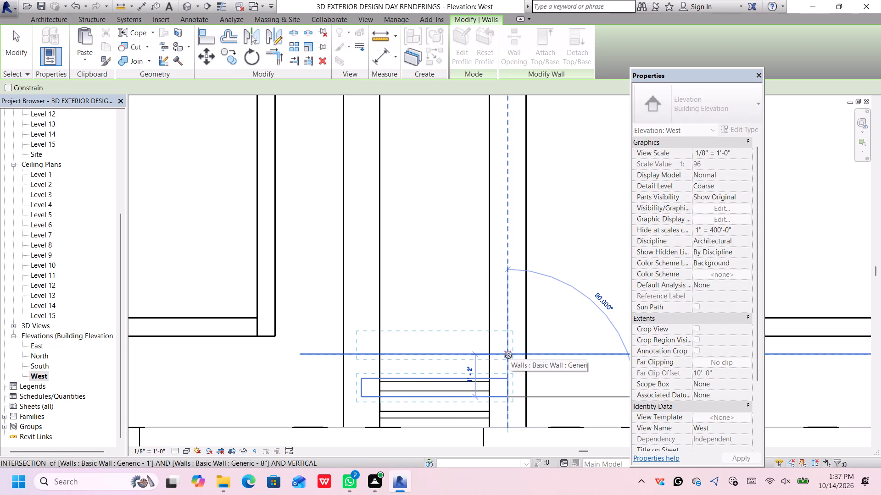
left_click(508, 357)
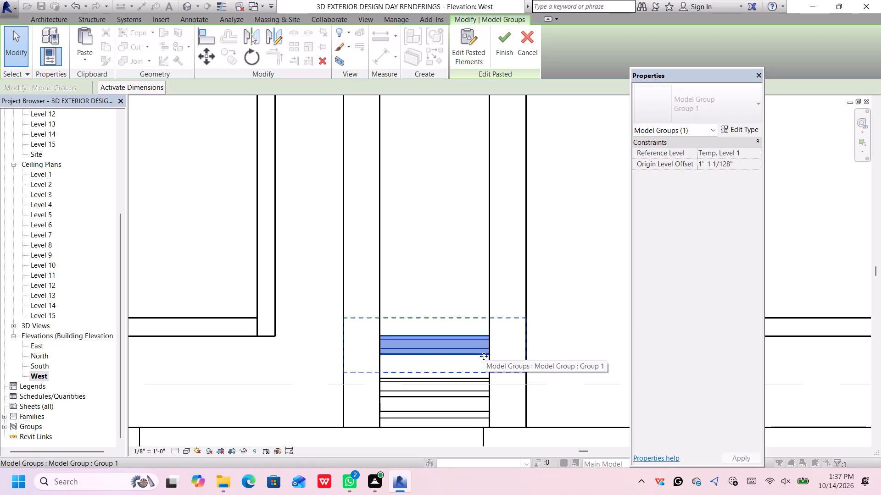
Nudge the newly pasted Generic - 5" wall piece down about 3" to even its gap above the stack.
key("Down")
key("Down")
key("Down")
key("Down")
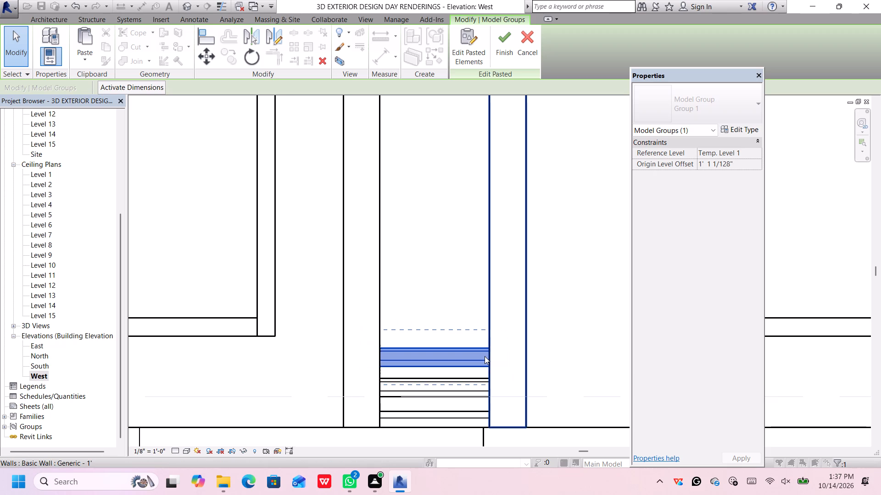
key("Up")
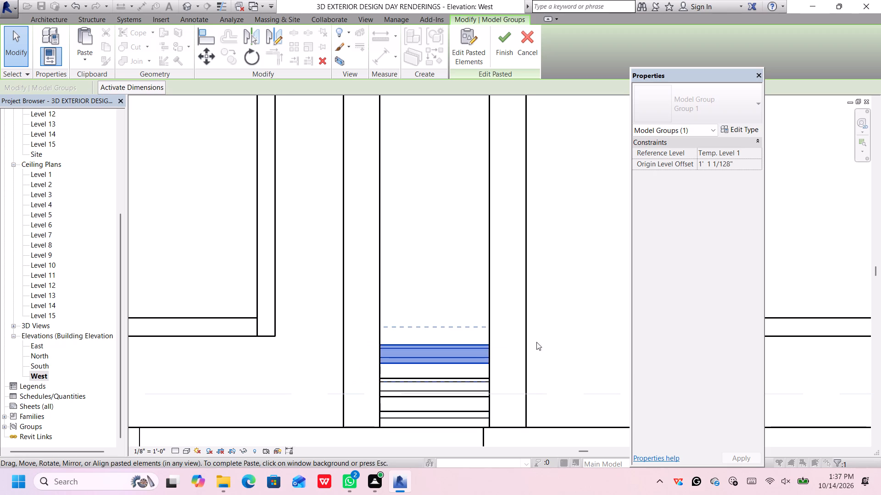
Paste another copy of the wall piece above the stack and nudge it down to match the spacing below.
middle_click_drag(502, 354, 501, 365)
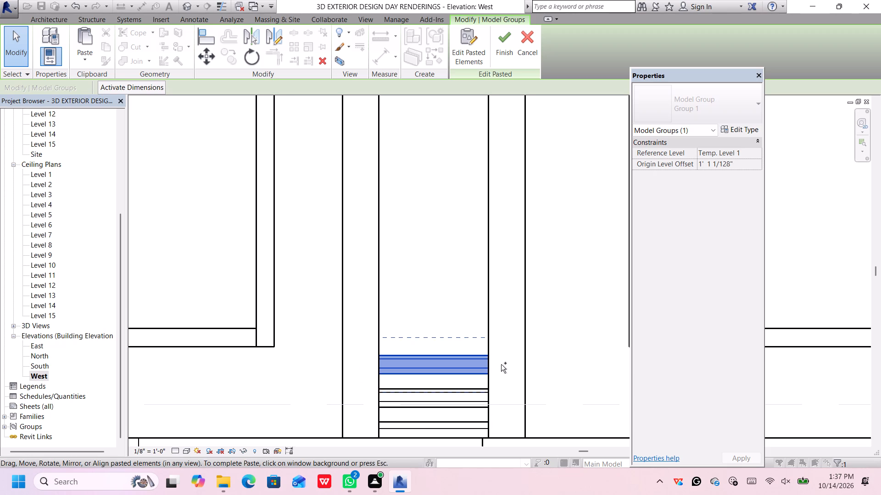
key("ctrl+v")
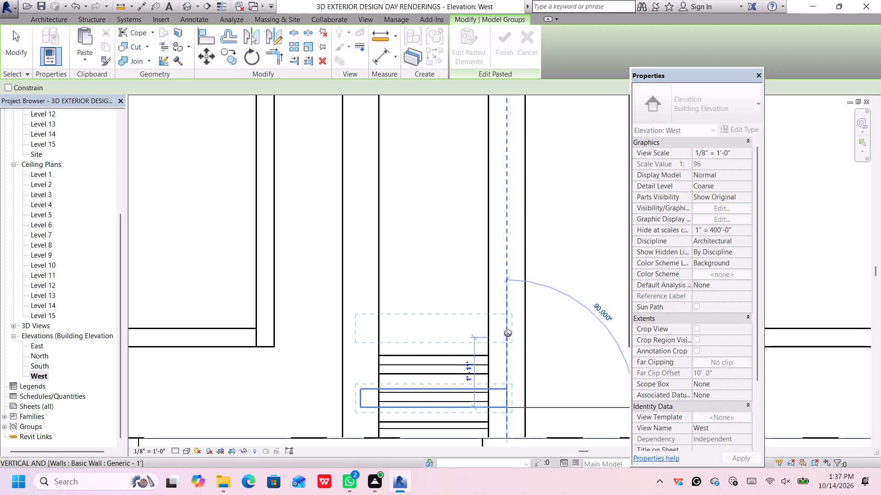
left_click(508, 333)
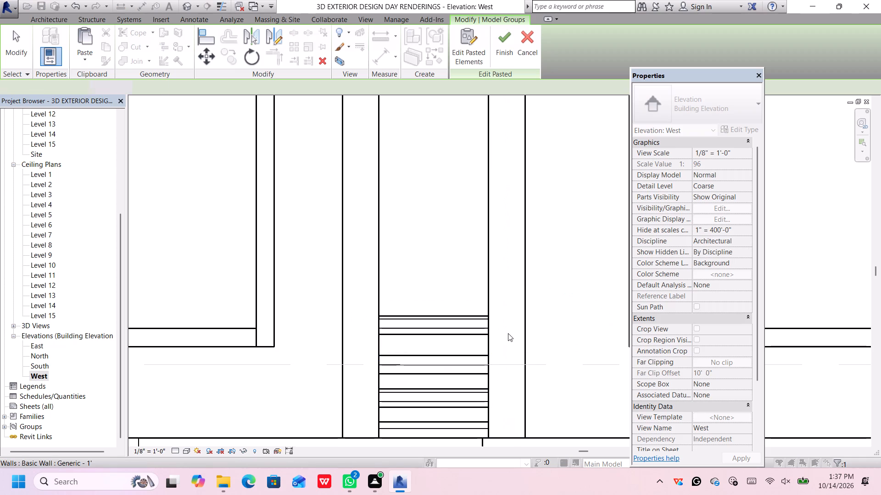
key("Down")
key("Down")
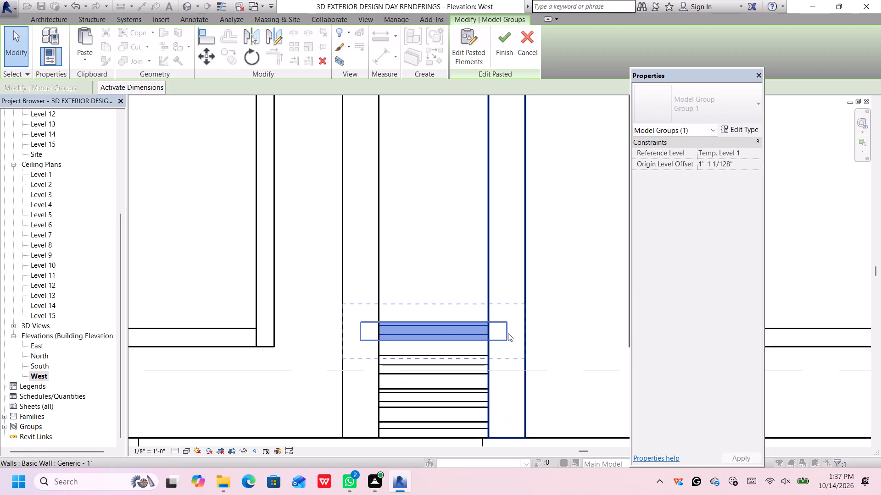
key("Down")
key("Up")
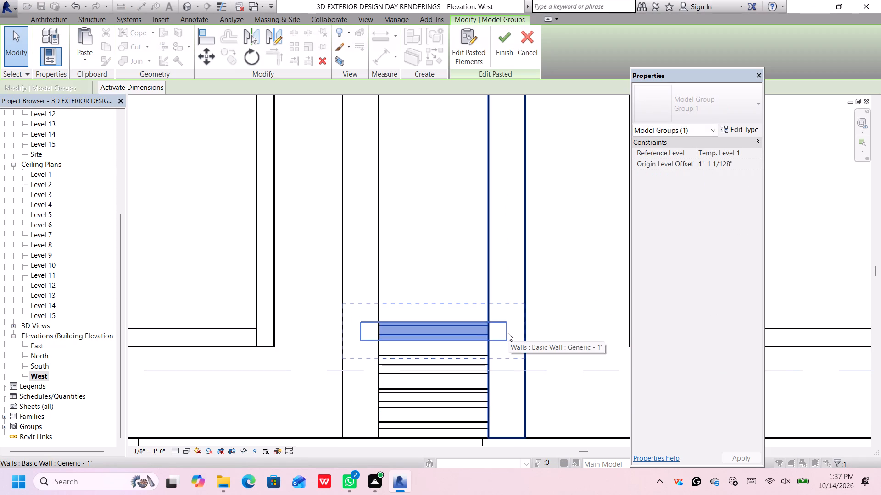
Paste two more wall pieces above the stack at about 1' intervals, the upper one 3'-10" above the original.
key("ctrl+v")
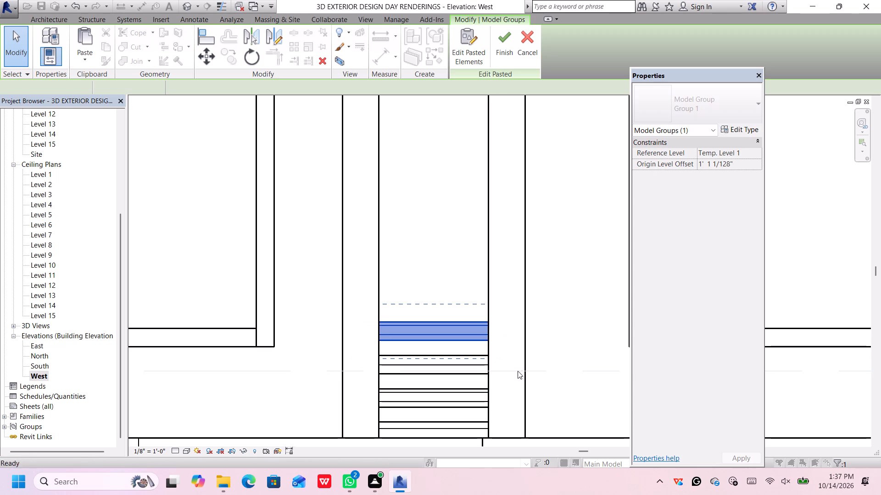
left_click(509, 300)
key("Down")
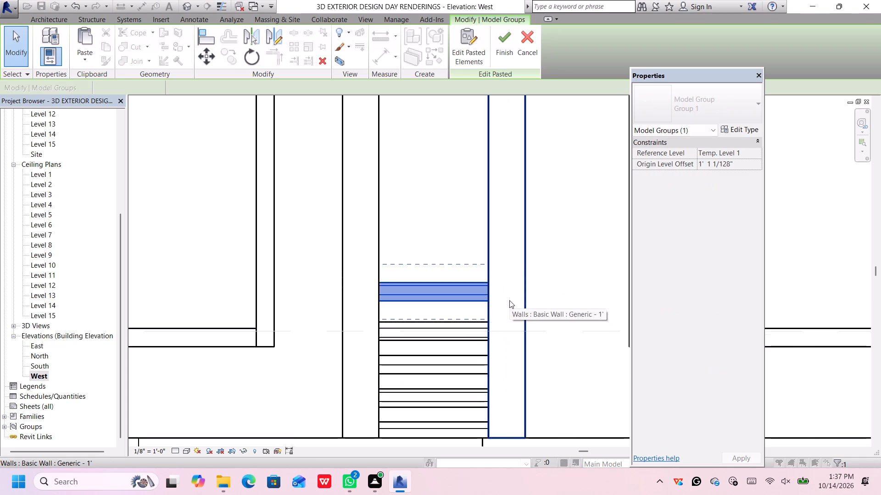
key("Down")
key("Up")
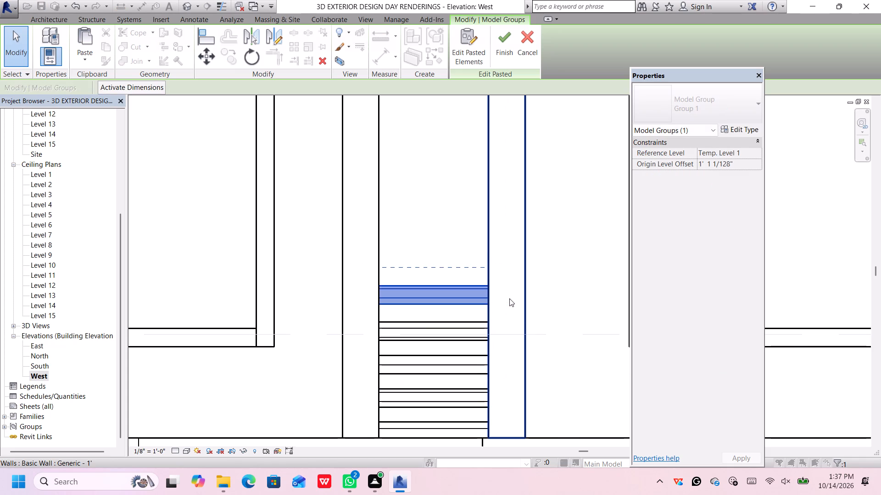
key("ctrl+v")
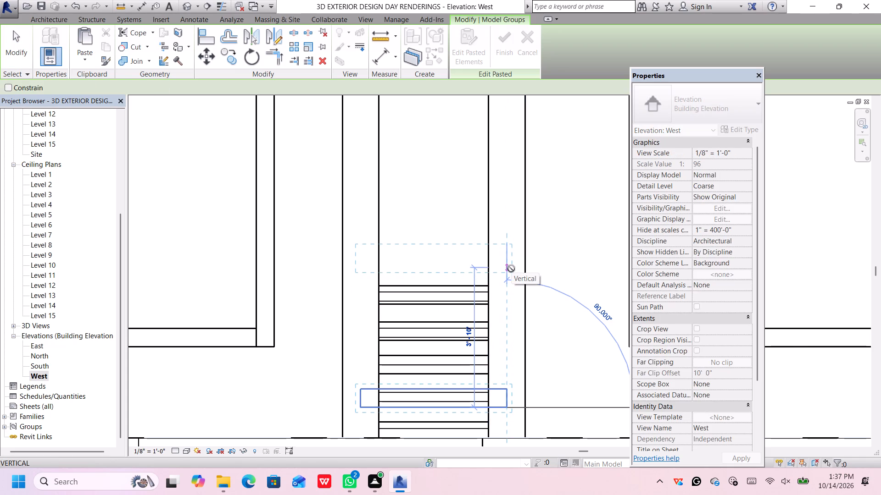
left_click(511, 267)
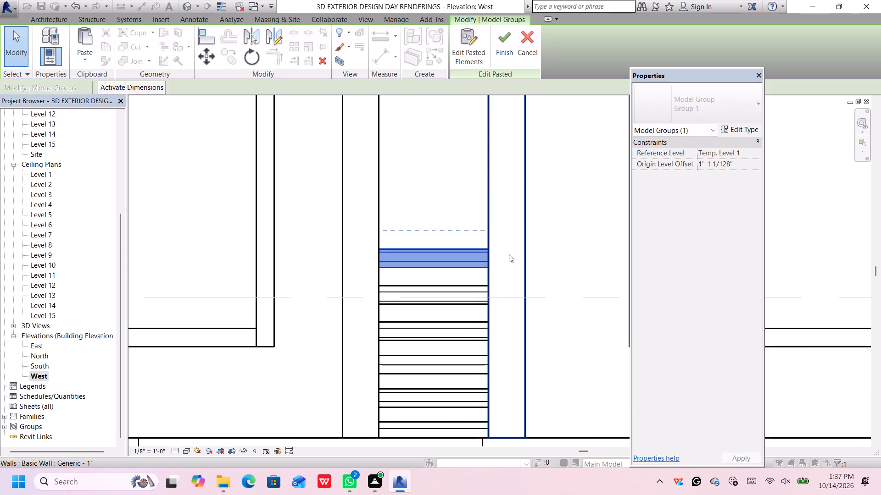
Paste another wall piece about 5' above the original between the paired walls and nudge it down to even the gap.
scroll(511, 265, "down", 6)
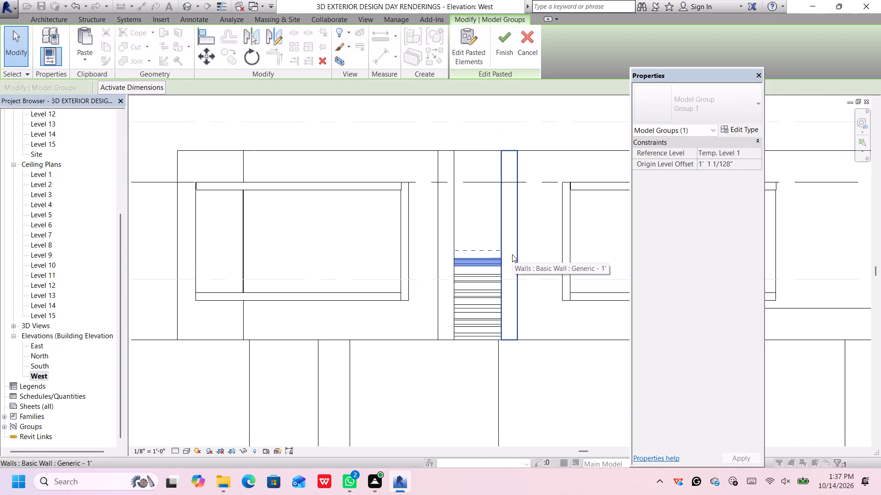
middle_click_drag(512, 254, 507, 332)
scroll(505, 329, "up", 3)
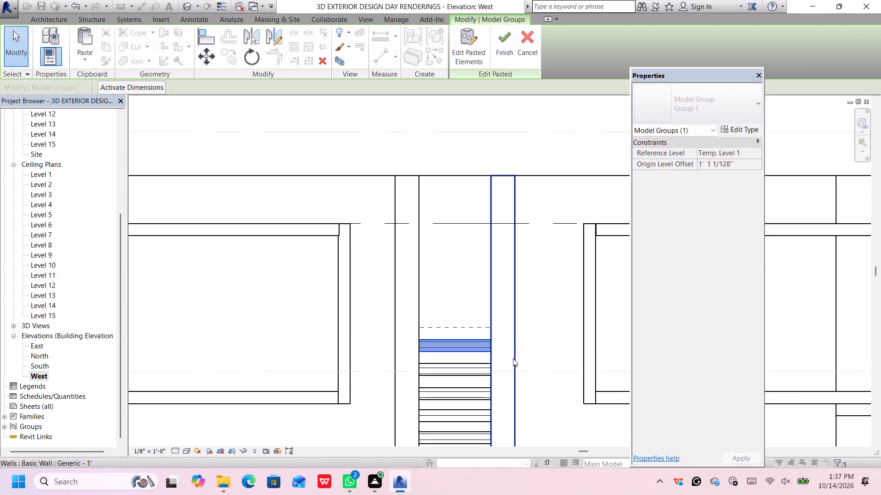
middle_click_drag(513, 358, 506, 314)
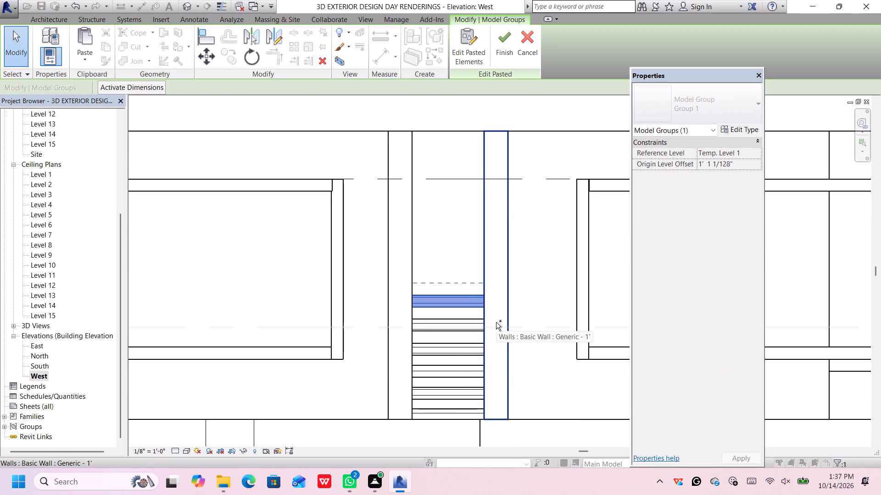
key("ctrl+v")
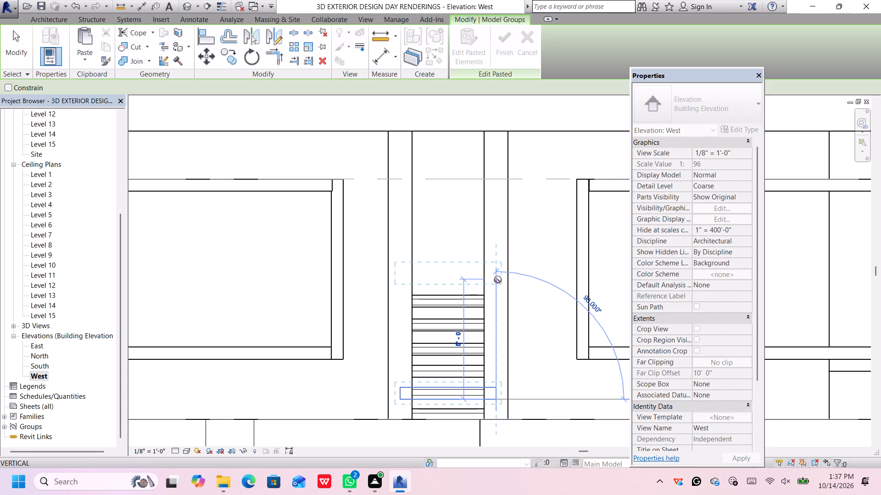
left_click(498, 280)
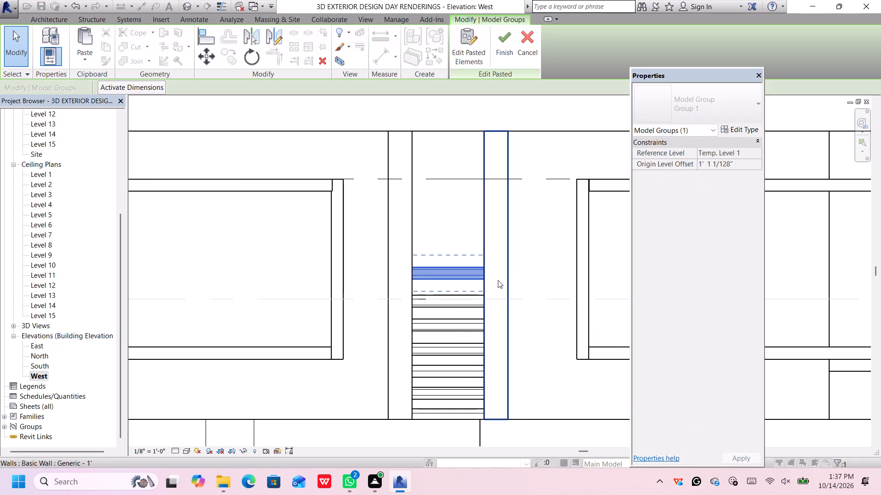
key("Down")
key("Down")
key("Down")
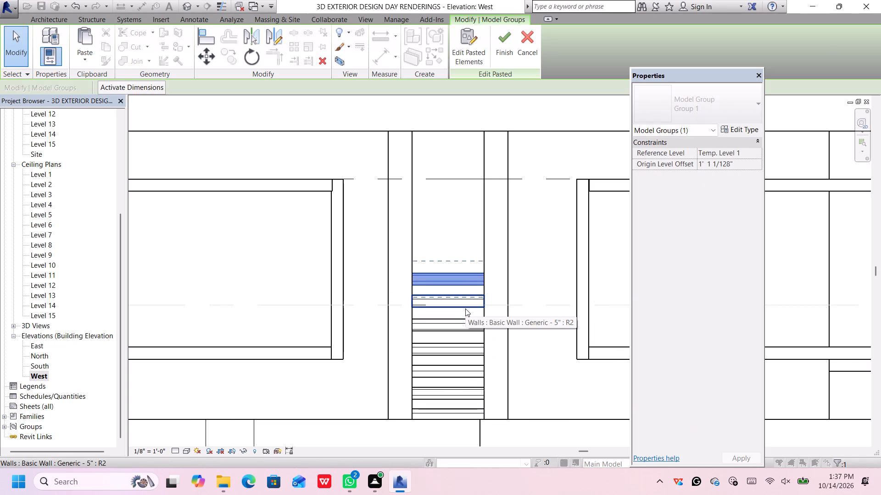
Paste another wall piece about 6' above the original and nudge it down to keep the stack evenly spaced.
scroll(482, 283, "down", 3)
middle_click_drag(491, 282, 491, 284)
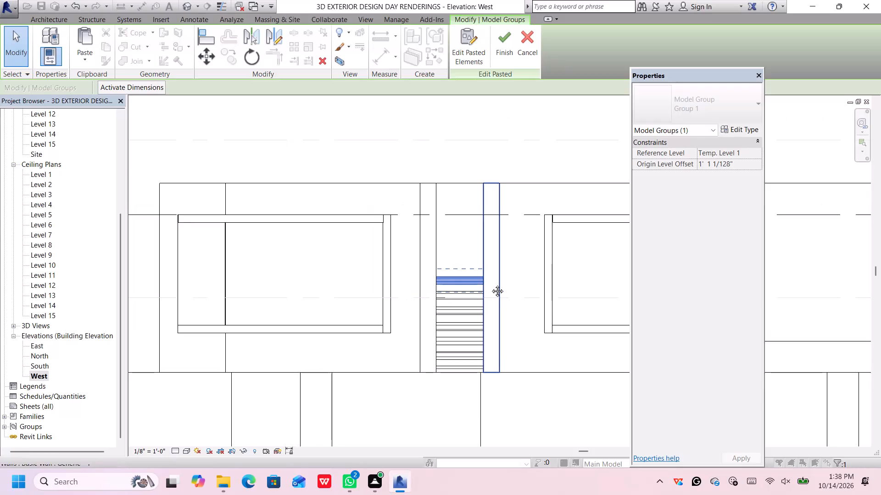
middle_click_drag(491, 284, 502, 320)
scroll(502, 319, "up", 3)
key("ctrl+v")
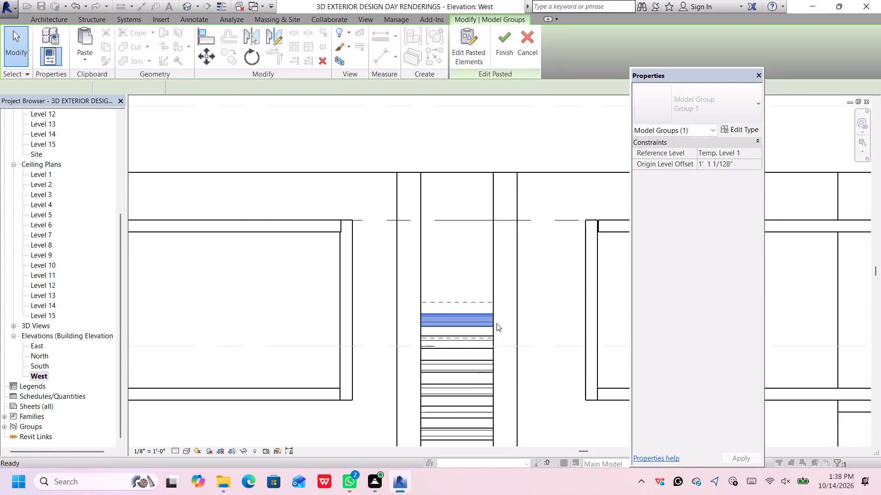
left_click(504, 296)
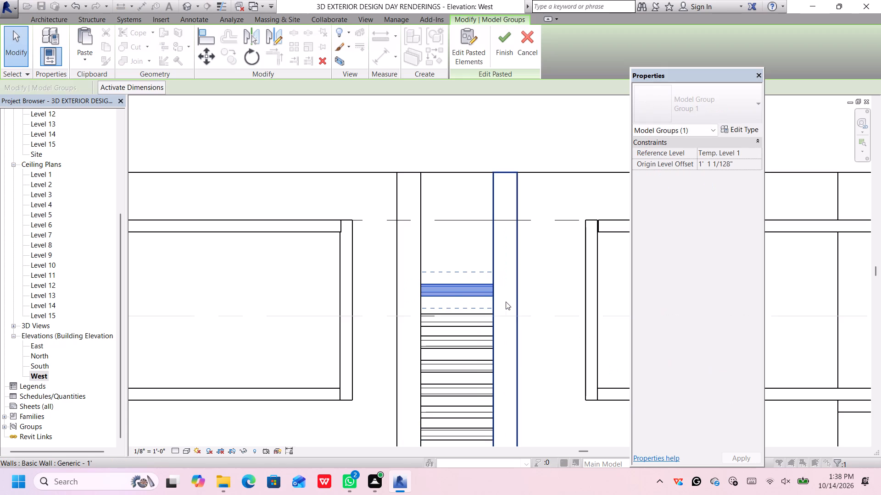
key("Down")
key("Down")
key("Down")
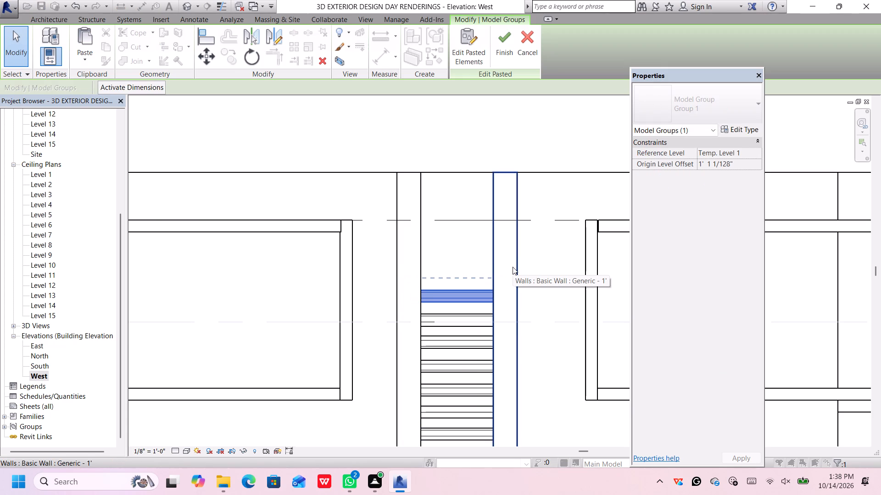
Paste another wall piece 7'-0" above the original and nudge it down to match the spacing below.
key("ctrl+v")
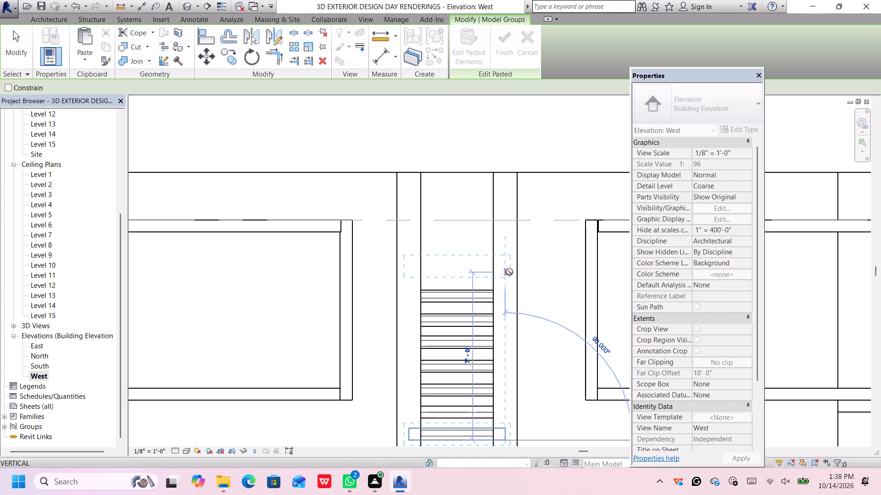
left_click(509, 272)
key("Down")
key("Down")
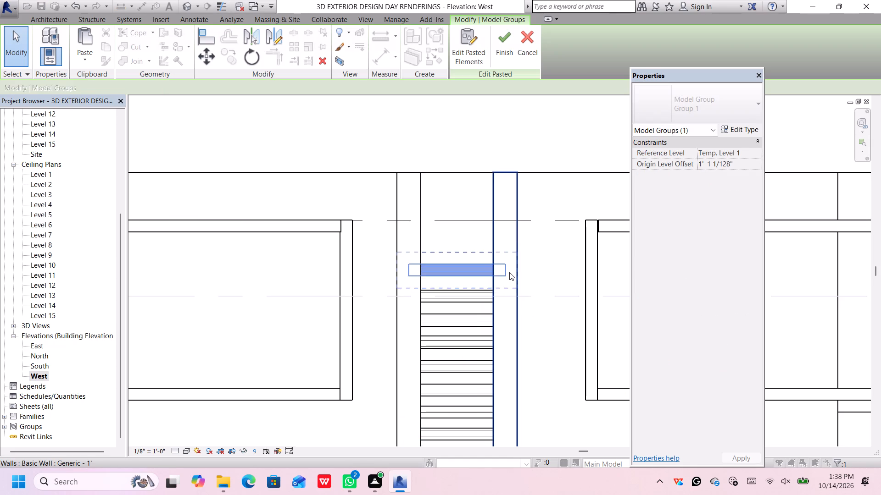
key("Down")
Paste two more wall pieces, 8'-0" and 9'-0" above the original, nudging each down to keep the gaps even.
scroll(509, 272, "down", 2)
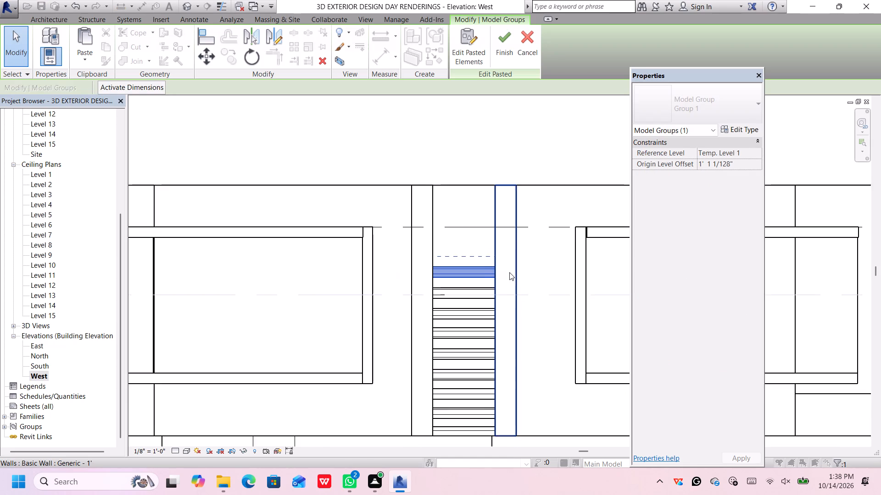
middle_click_drag(510, 271, 522, 308)
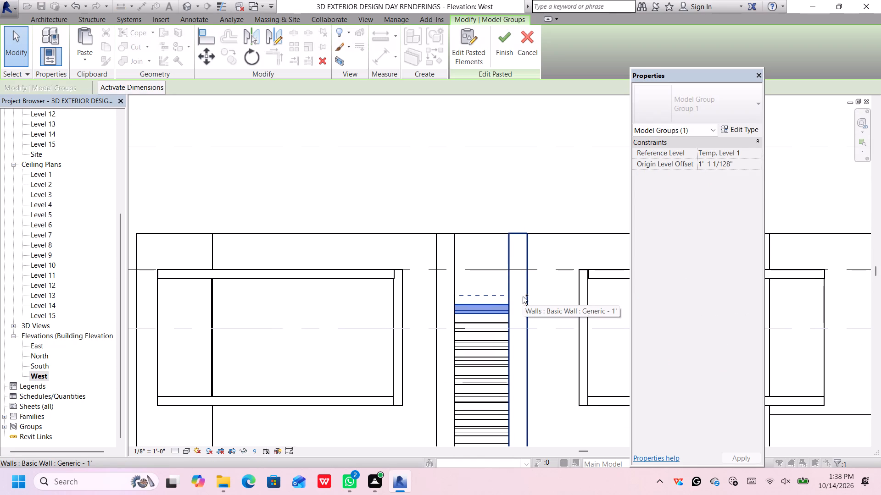
key("ctrl+v")
left_click(523, 291)
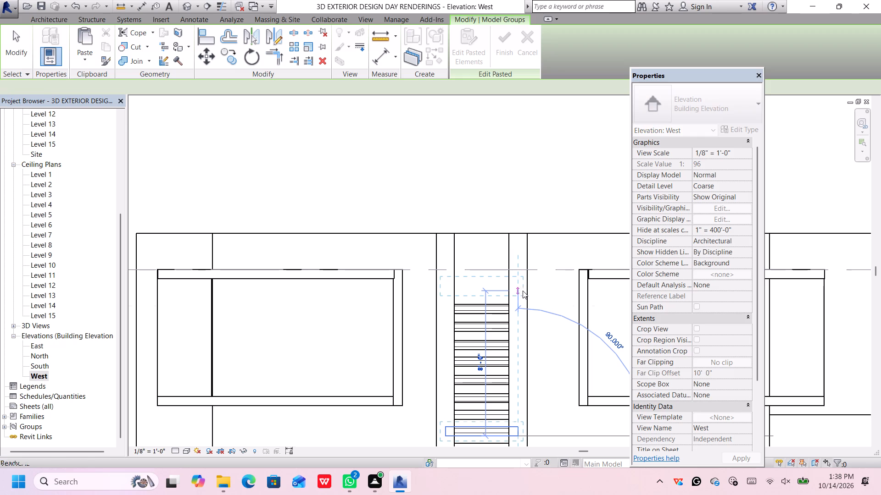
key("Down")
key("Down")
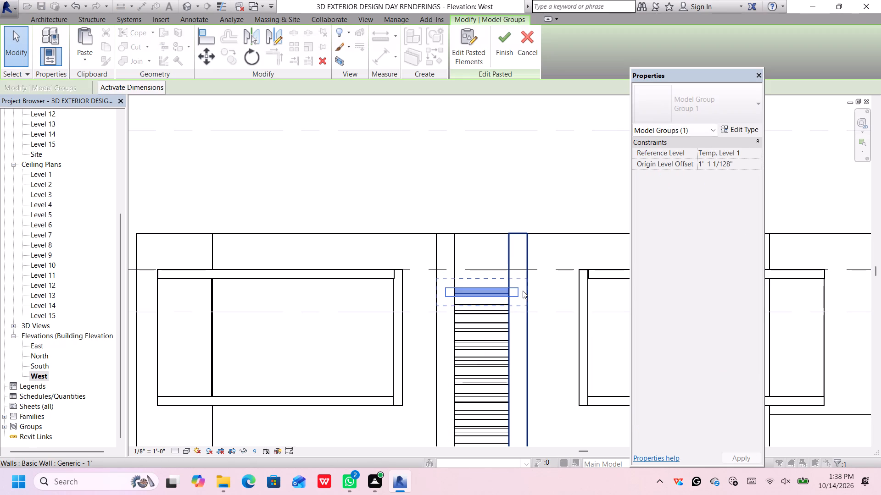
key("ctrl+v")
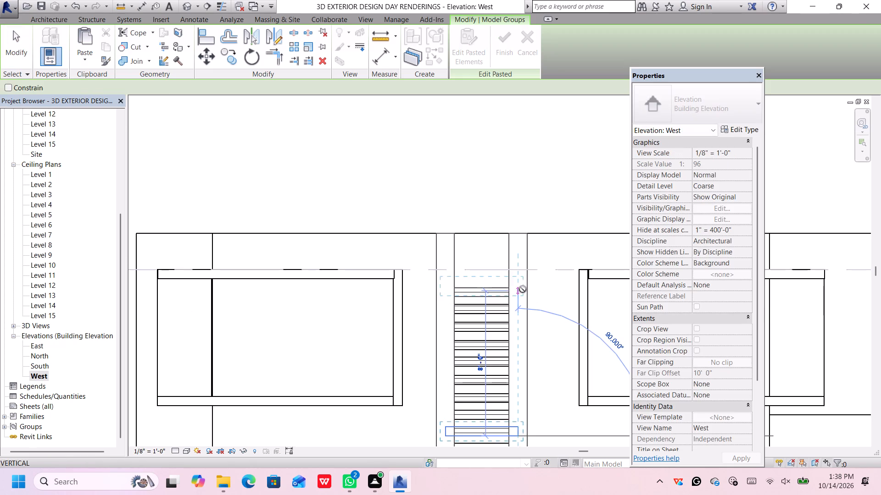
left_click(523, 272)
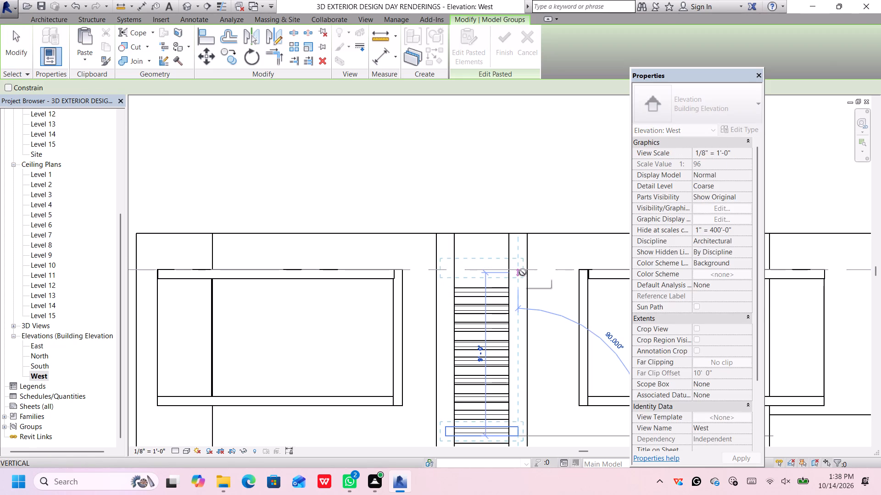
key("Down")
key("Down")
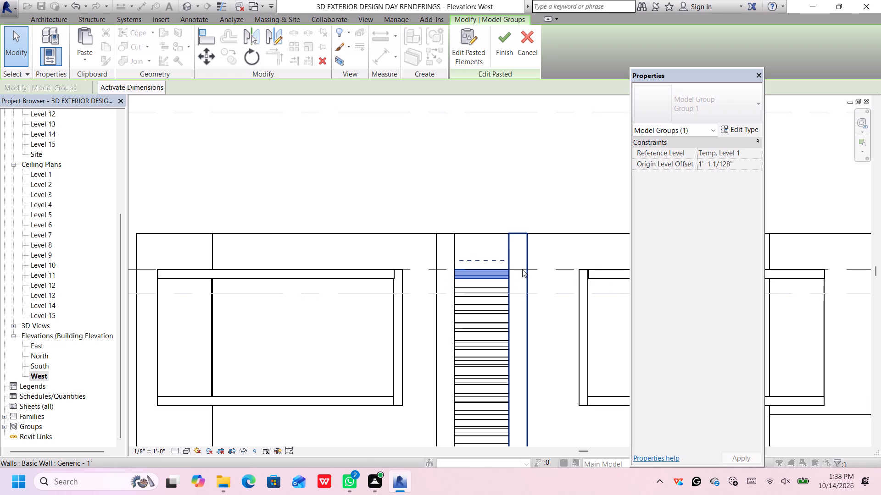
Paste another wall piece 10'-0" above the original, near the top of the paired walls, and nudge it down.
key("ctrl+v")
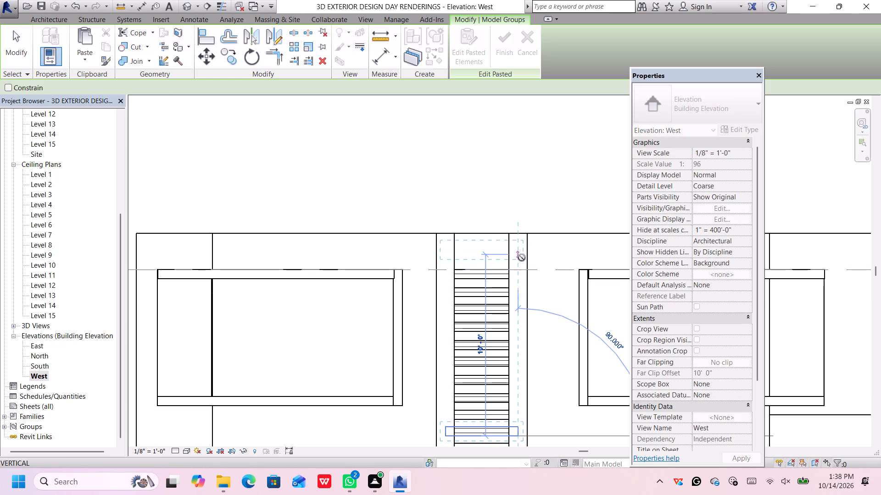
left_click(521, 254)
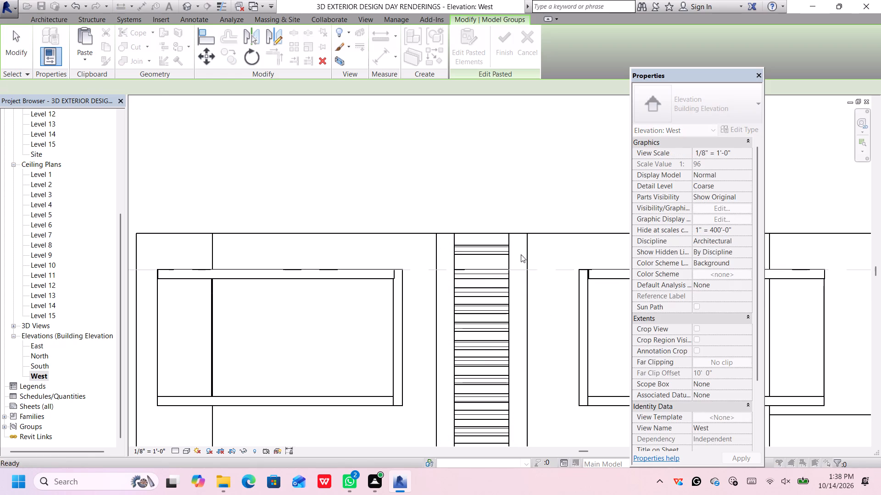
key("Down")
key("Down")
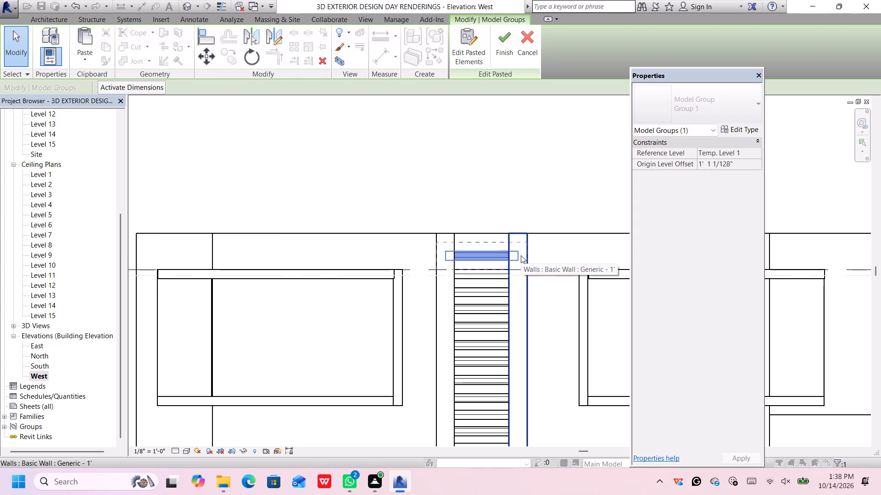
middle_click_drag(520, 258, 525, 275)
middle_click(525, 275)
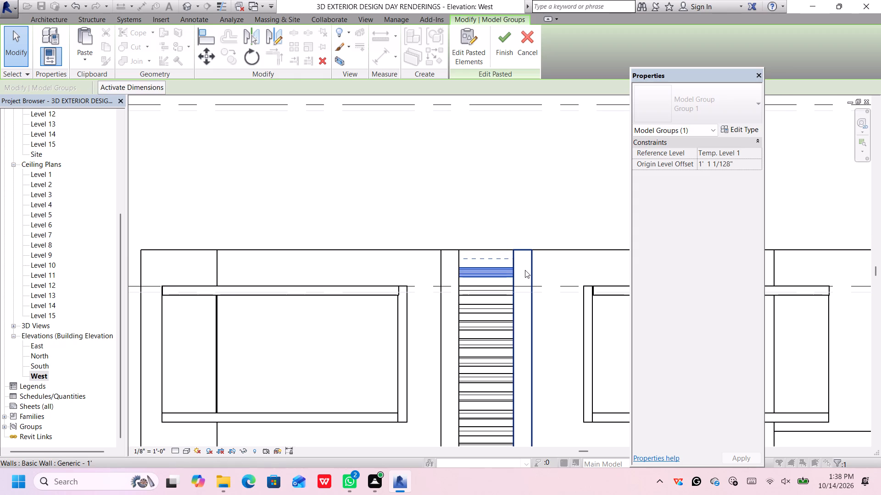
Paste another wall piece about 10'-10" above the original, at the top of the paired walls, and nudge it down to fit.
key("ctrl+v")
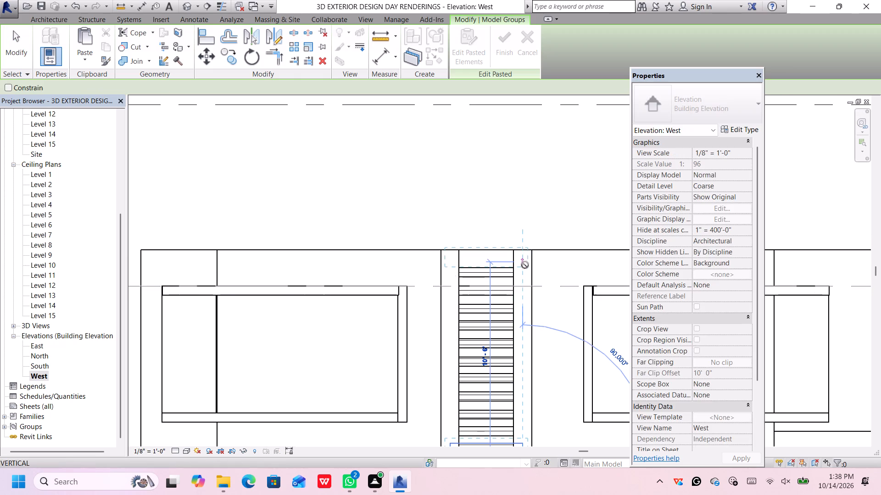
scroll(524, 263, "up", 1)
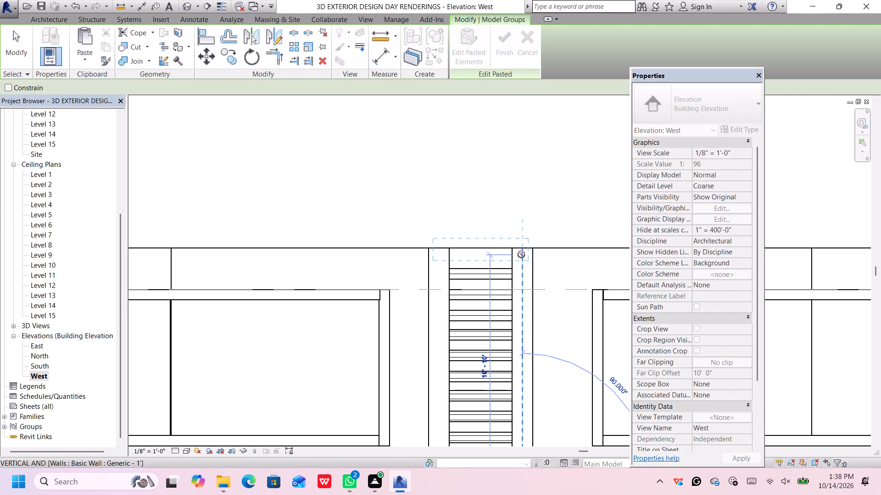
left_click(521, 254)
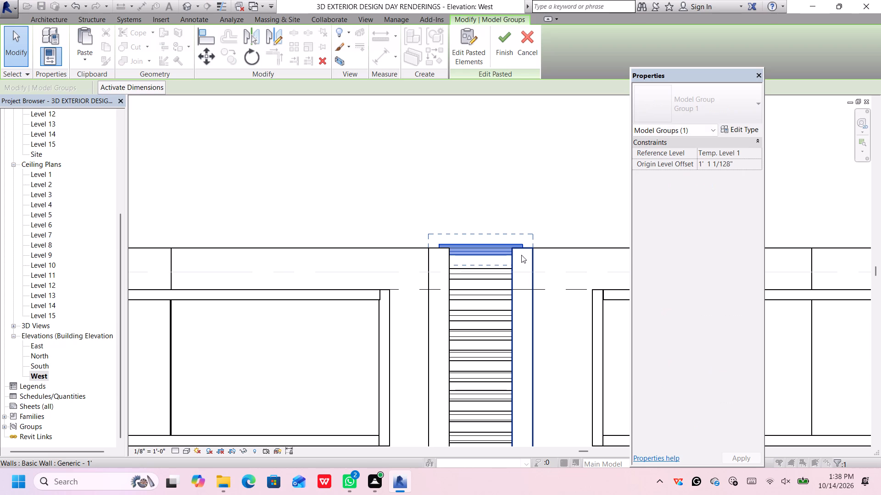
key("Down")
key("Down")
key("Down")
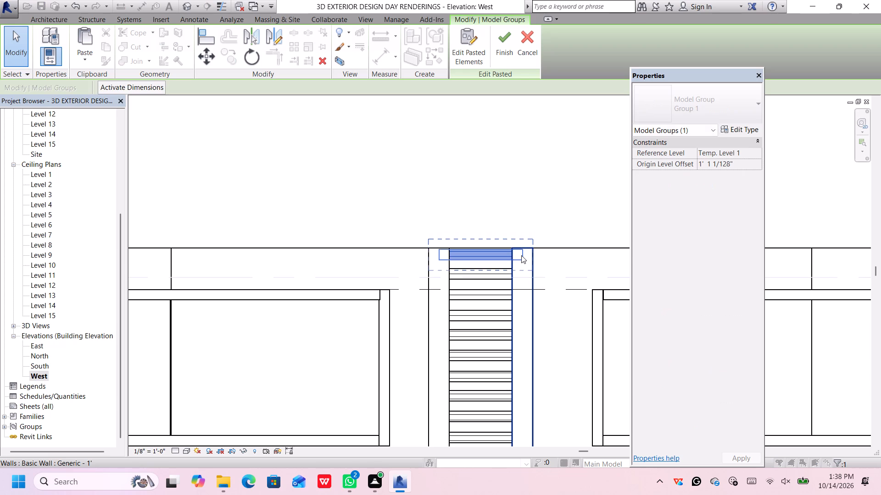
key("Up")
Finish the paste and delete the lowest Generic - 5" wall piece at the bottom of the stack.
scroll(521, 255, "down", 5)
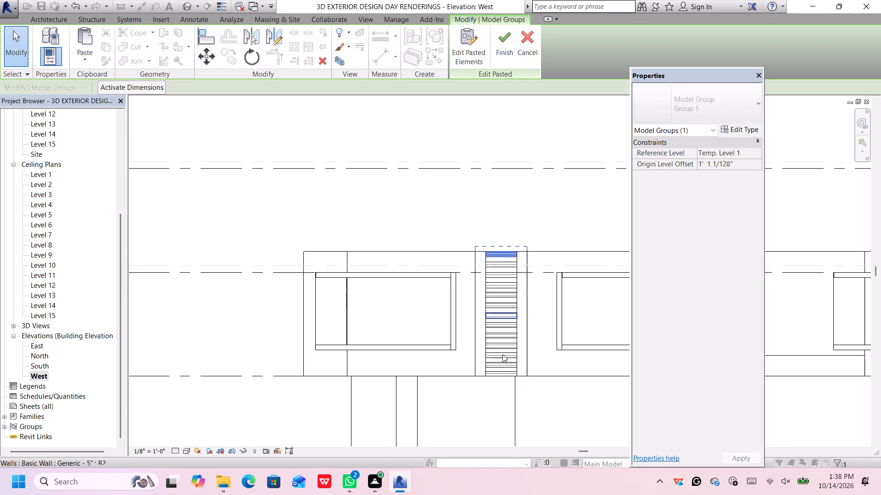
scroll(494, 382, "up", 2)
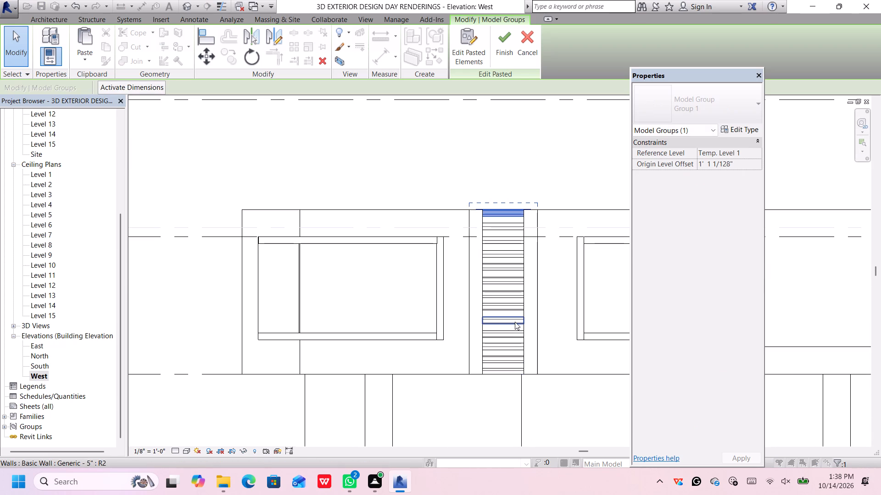
left_click(509, 371)
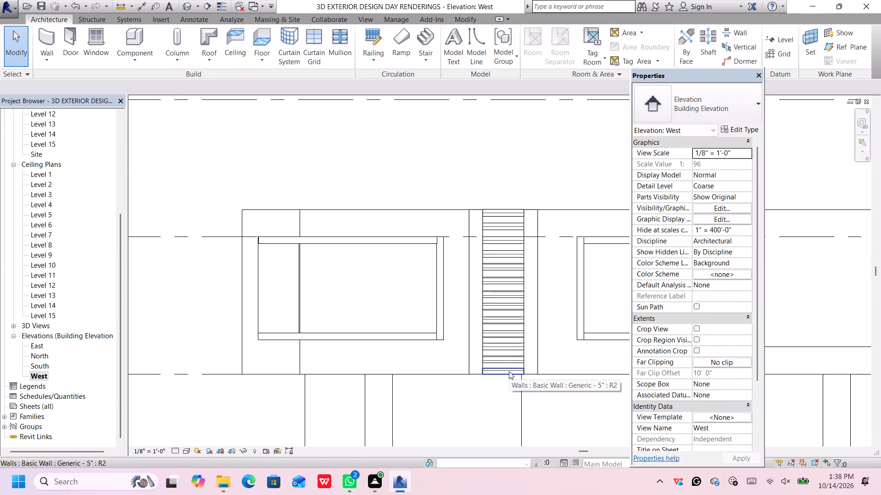
key("Delete")
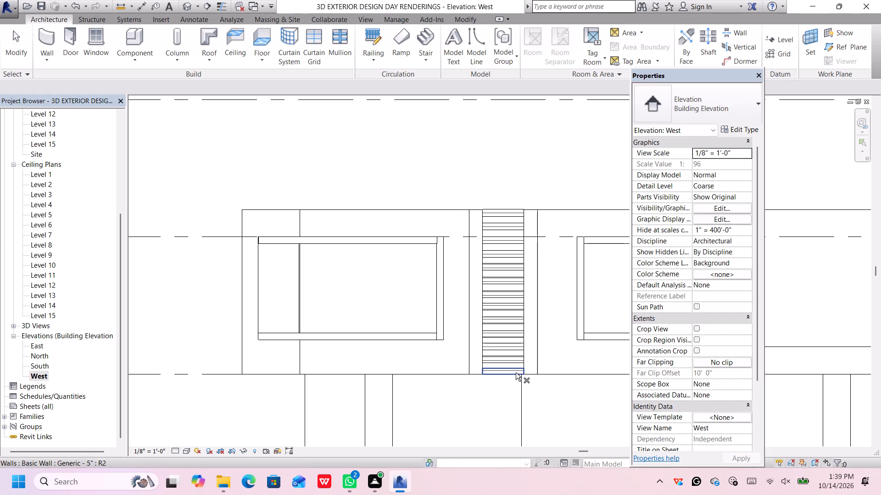
left_click(516, 373)
key("Delete")
Move the Properties palette aside to uncover the far end of the building in the west elevation.
scroll(516, 374, "down", 5)
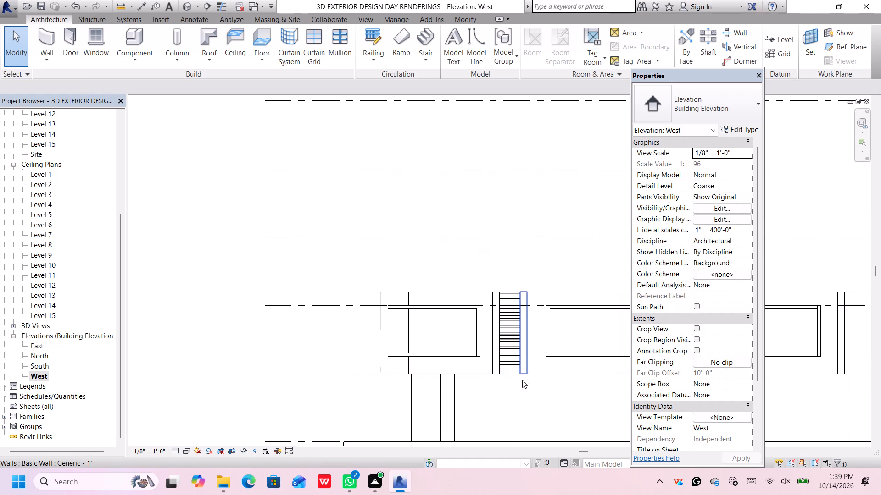
scroll(502, 375, "down", 6)
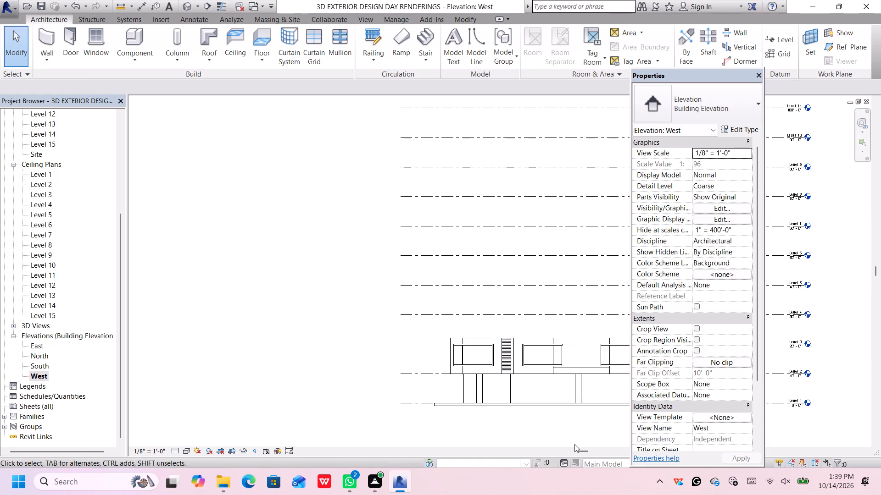
scroll(575, 405, "down", 5)
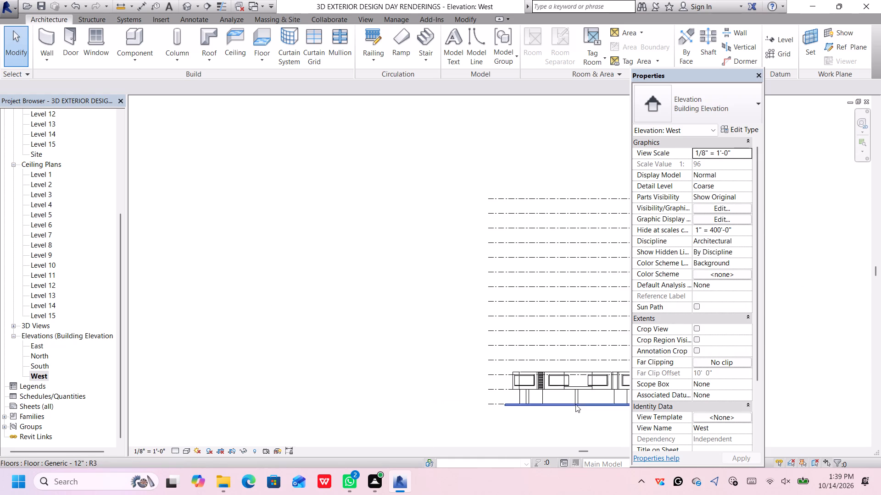
scroll(587, 352, "down", 2)
scroll(587, 366, "up", 8)
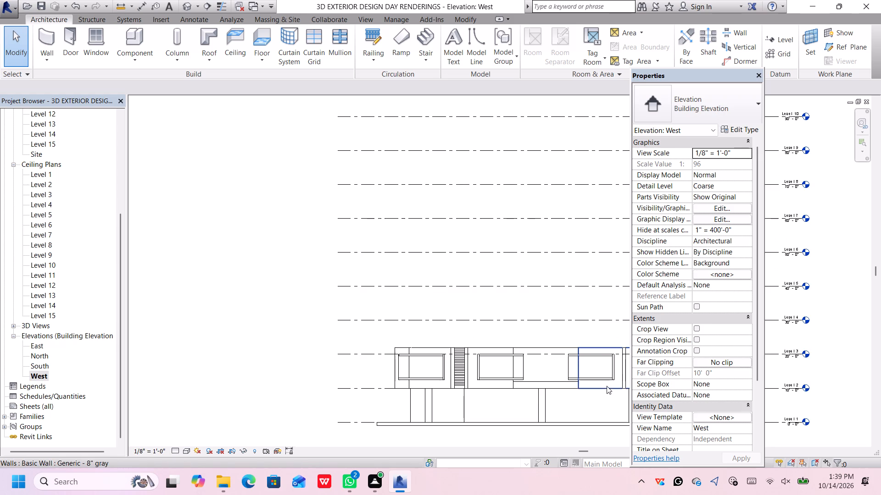
middle_click(828, 294, "shift")
scroll(526, 334, "down", 3)
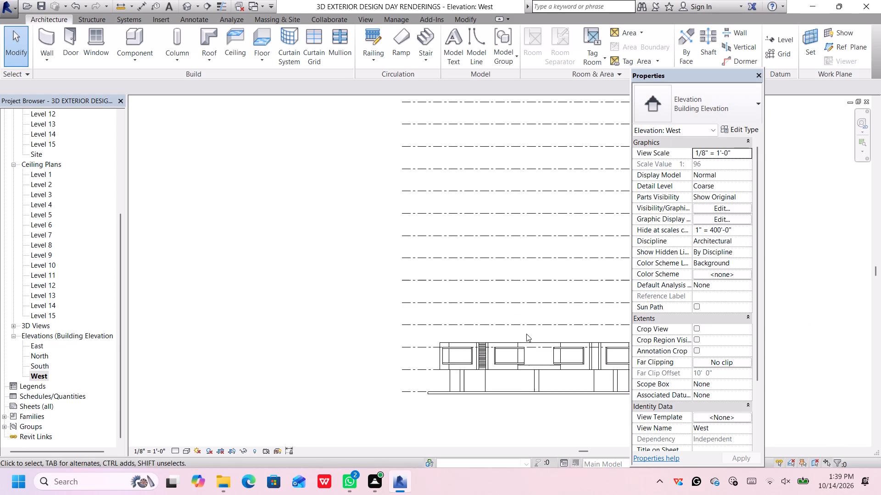
scroll(526, 334, "up", 2)
left_click_drag(693, 74, 701, 76)
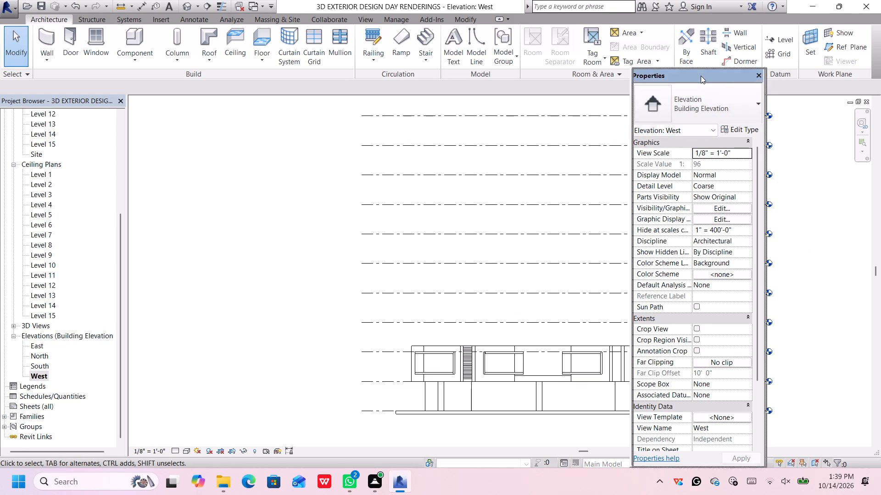
left_click_drag(701, 76, 795, 81)
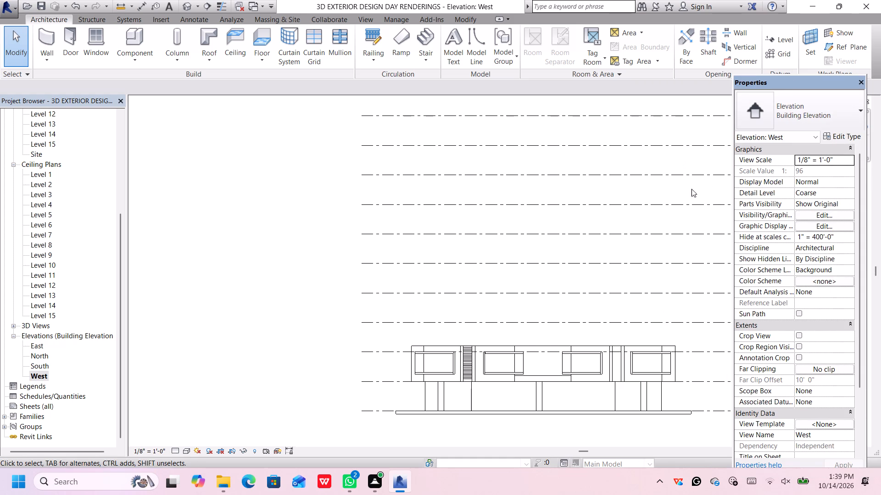
Select all twelve stacked Generic - 5" wall pieces between the first paired walls and copy them.
scroll(610, 378, "up", 4)
scroll(626, 345, "up", 1)
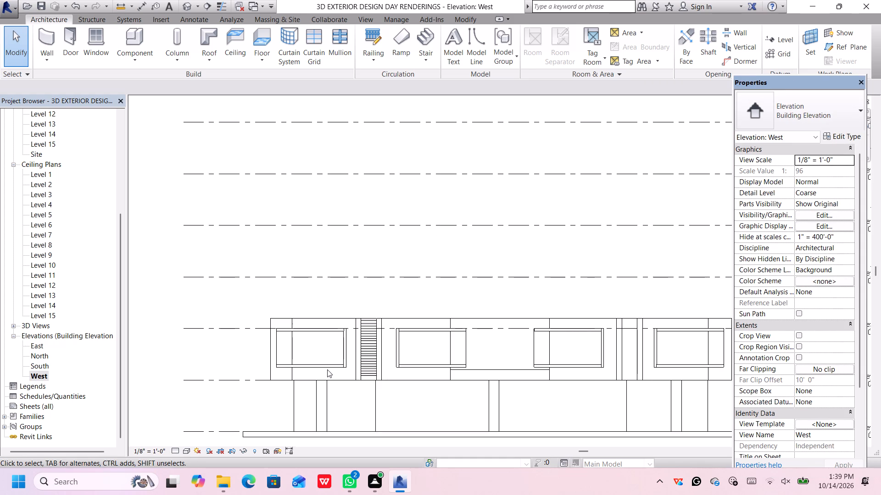
scroll(457, 387, "down", 2)
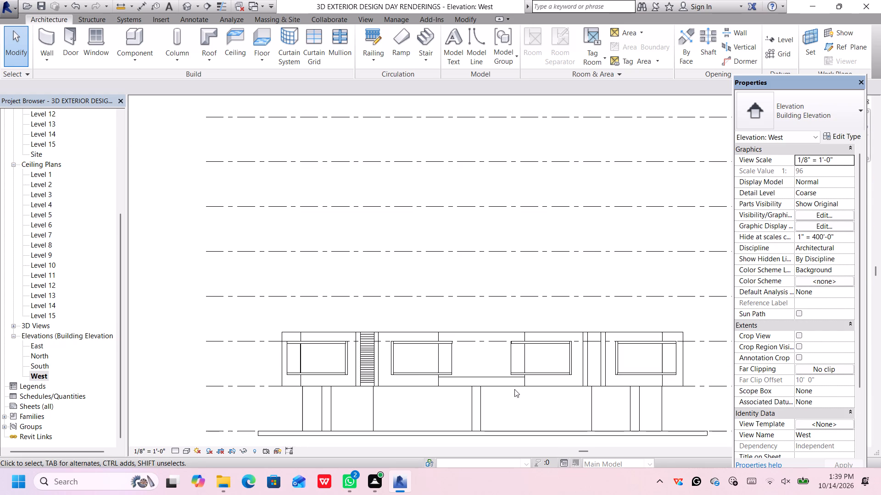
middle_click_drag(574, 374, 539, 349)
scroll(360, 354, "up", 2)
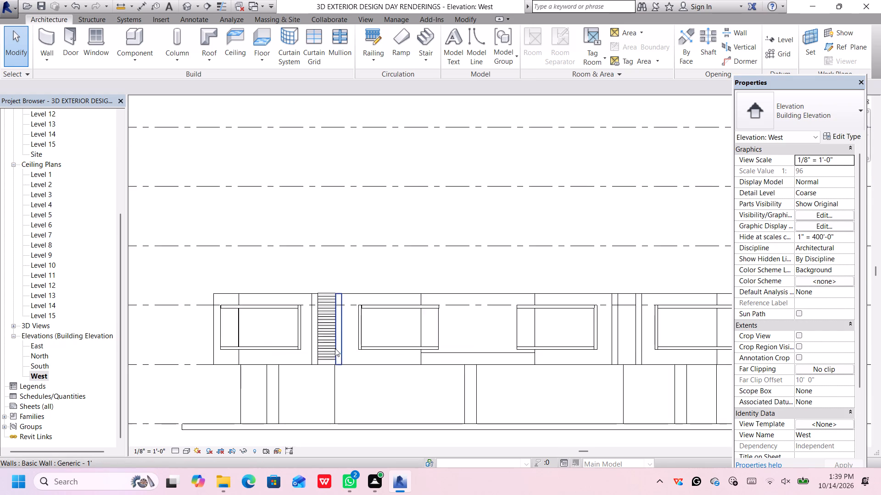
scroll(335, 348, "up", 2)
left_click(325, 360)
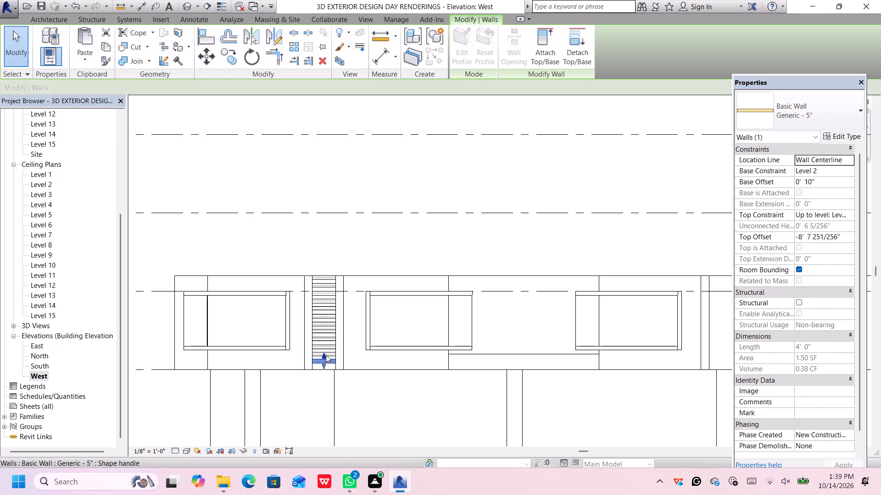
left_click(328, 353, "ctrl")
left_click(328, 345, "ctrl")
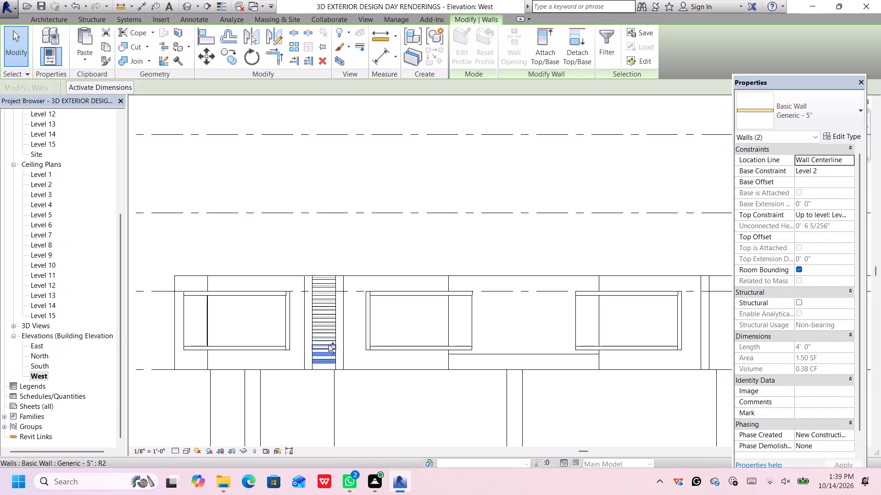
left_click(329, 338, "ctrl")
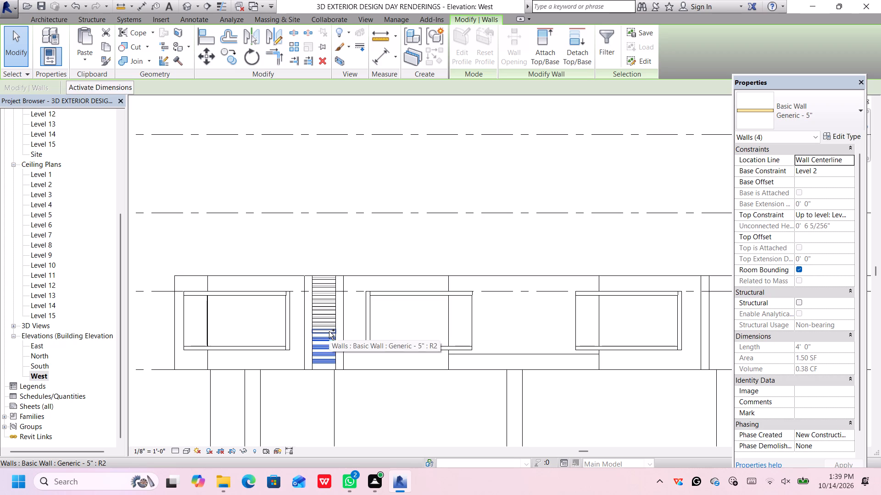
left_click(329, 331, "ctrl")
left_click(326, 324, "ctrl")
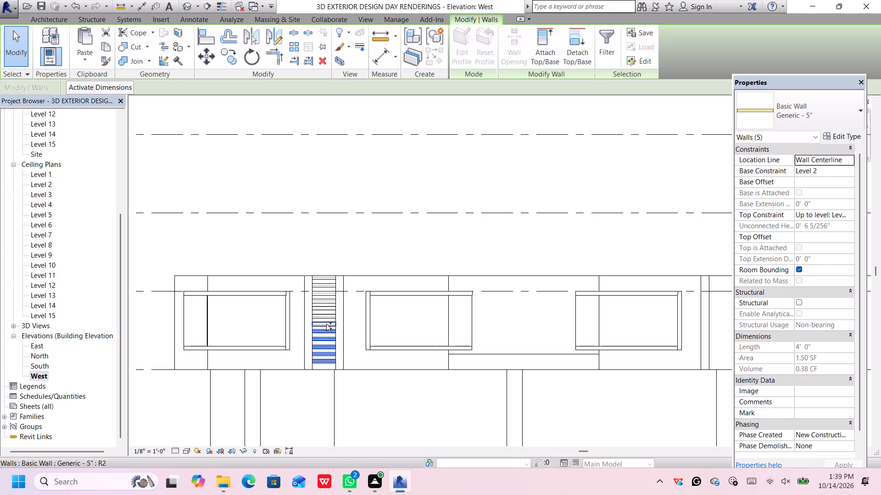
left_click(326, 315, "ctrl")
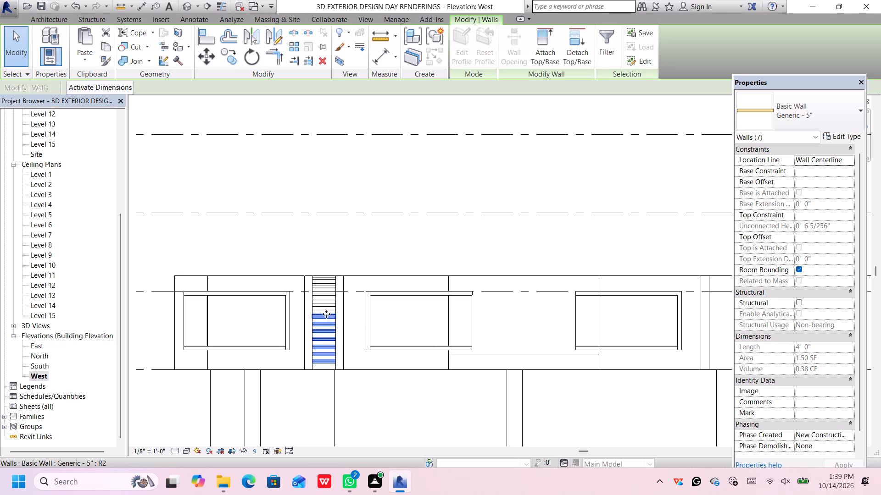
left_click(327, 308, "ctrl")
left_click(326, 299, "ctrl")
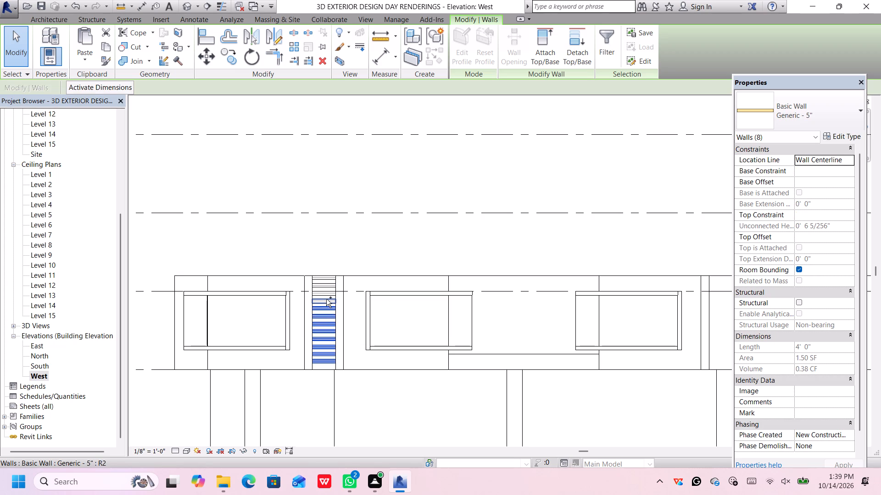
left_click(329, 293, "ctrl")
left_click(329, 284, "ctrl")
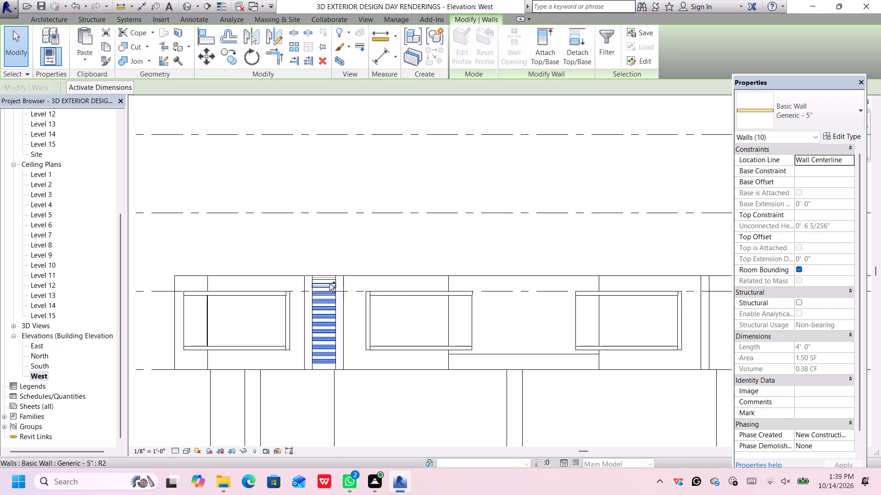
left_click(330, 276, "ctrl")
key("ctrl+c")
Paste the copied stack 50'-6" horizontally across the west elevation, between the other paired Generic - 1' walls, and finish the paste.
key("ctrl+v")
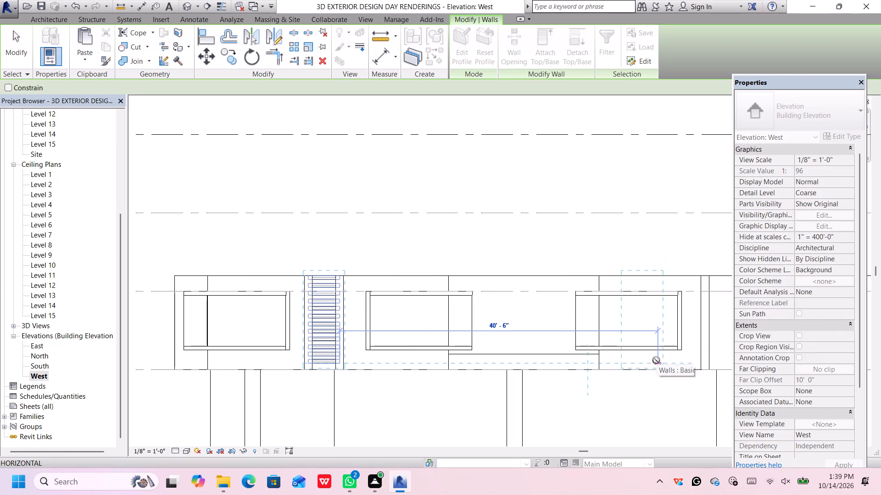
scroll(691, 357, "down", 4)
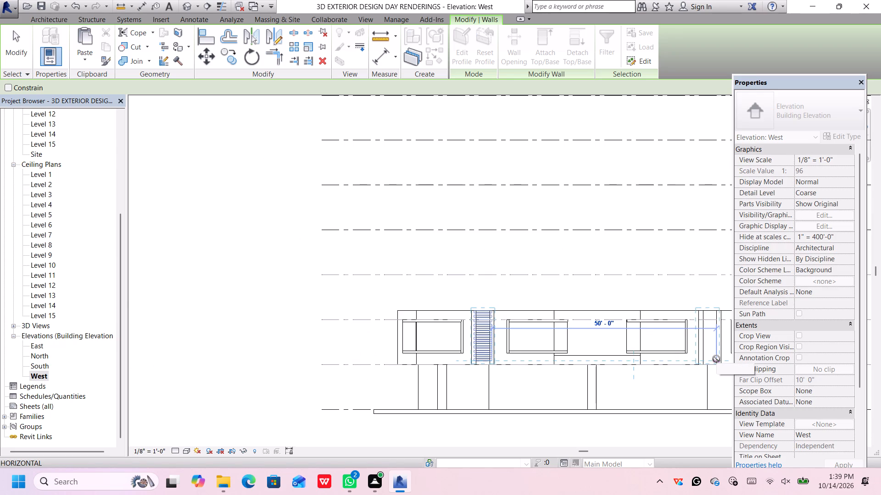
scroll(716, 359, "up", 2)
middle_click_drag(717, 359, 704, 355)
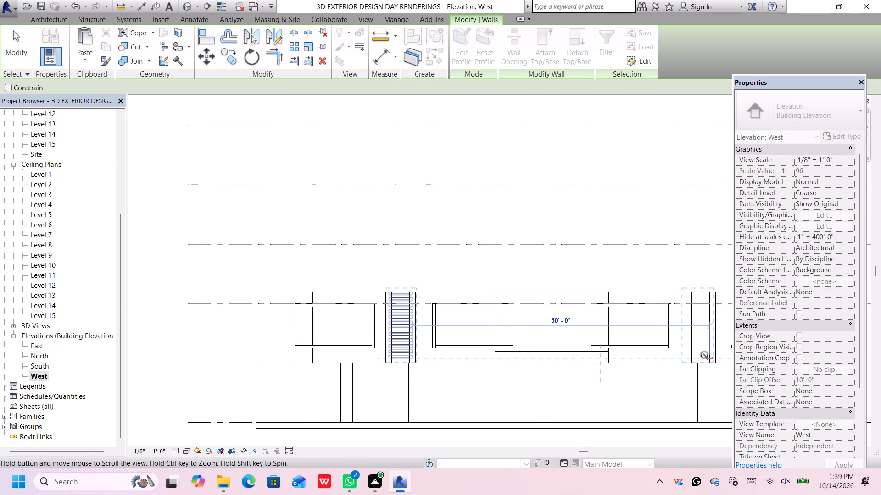
middle_click_drag(704, 355, 559, 359)
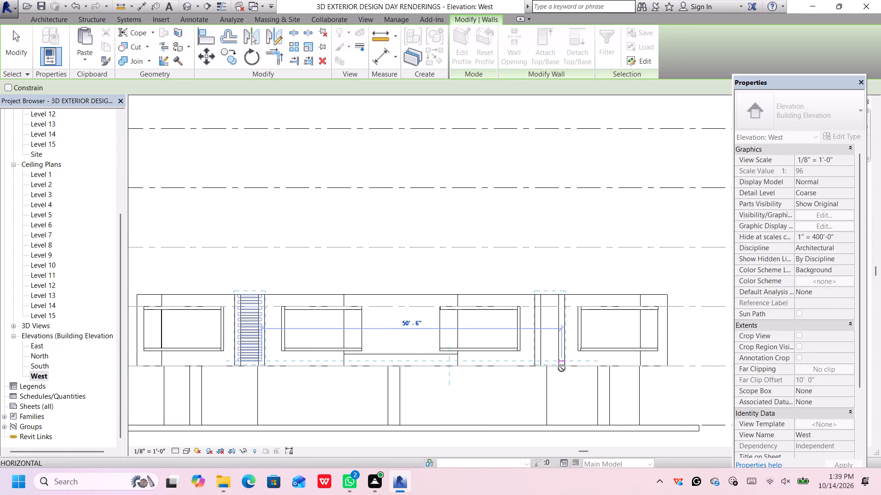
scroll(563, 368, "up", 4)
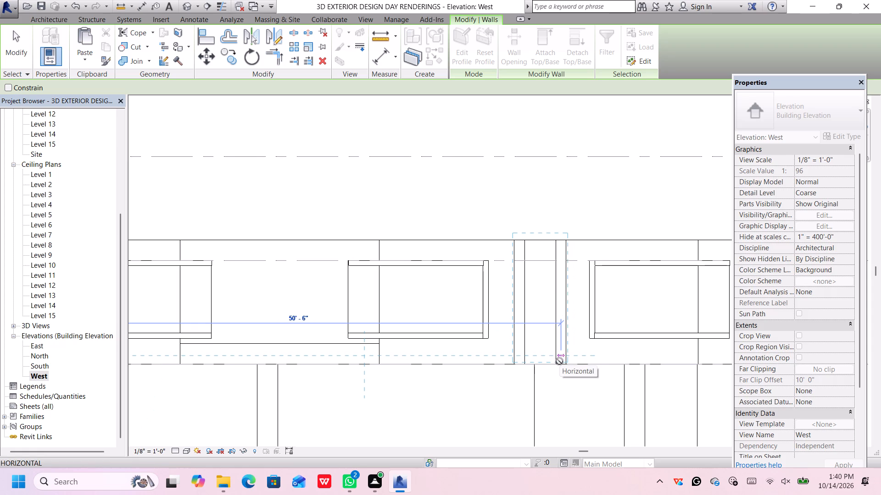
left_click(559, 361)
scroll(559, 380, "down", 3)
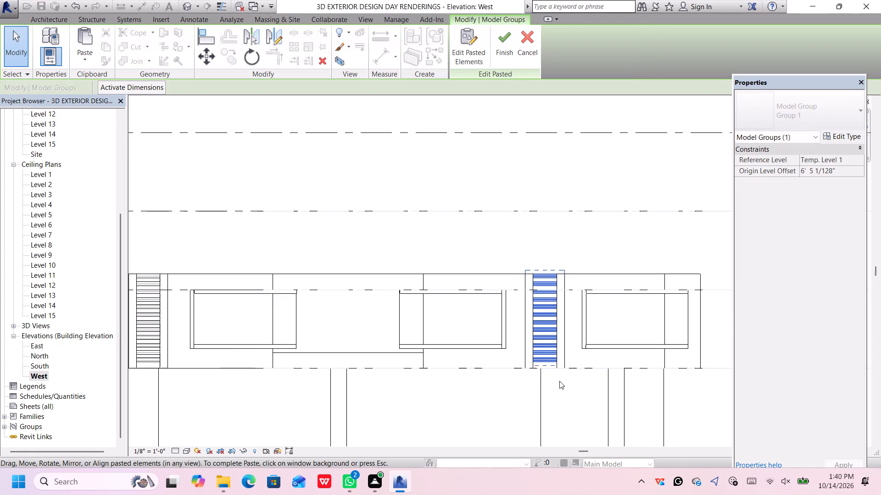
middle_click_drag(559, 381, 558, 361)
scroll(557, 263, "up", 5)
scroll(558, 259, "down", 4)
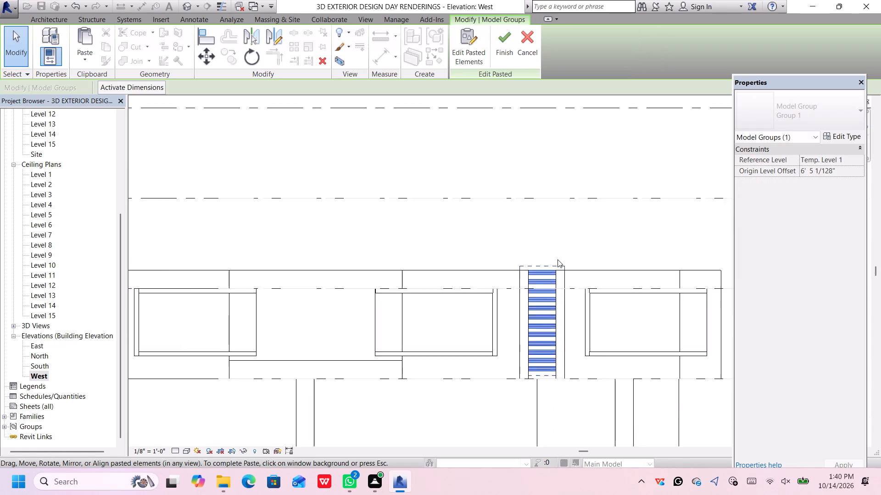
scroll(558, 259, "down", 8)
left_click(533, 385)
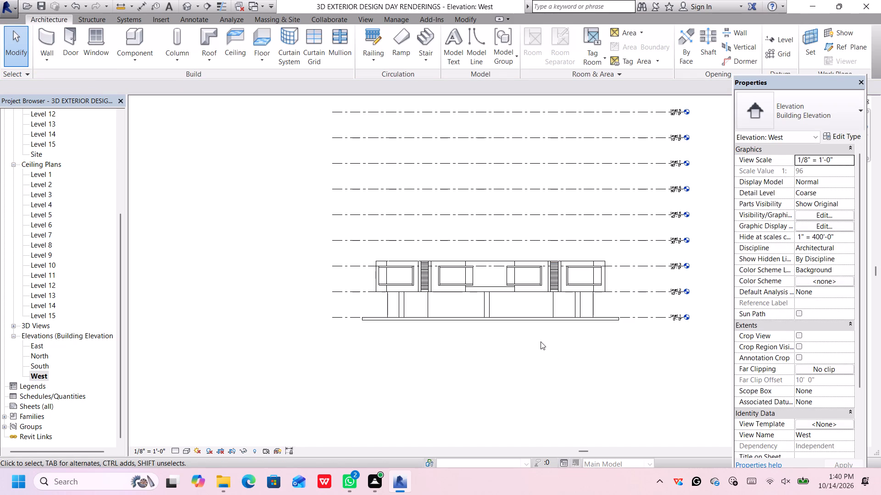
scroll(558, 343, "down", 2)
middle_click_drag(574, 349, 563, 360)
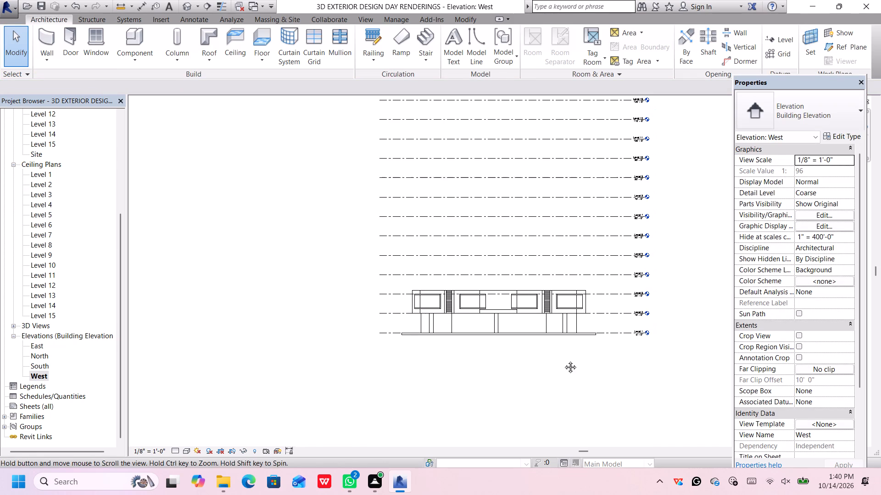
Look over the South and North elevations to see which paired walls have no stacked pieces between them.
middle_click_drag(563, 360, 561, 363)
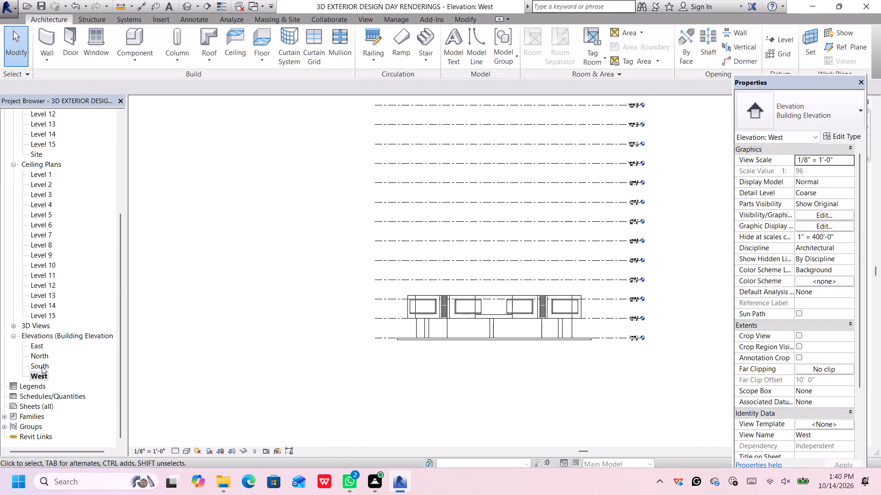
left_click(42, 366)
left_click(42, 366)
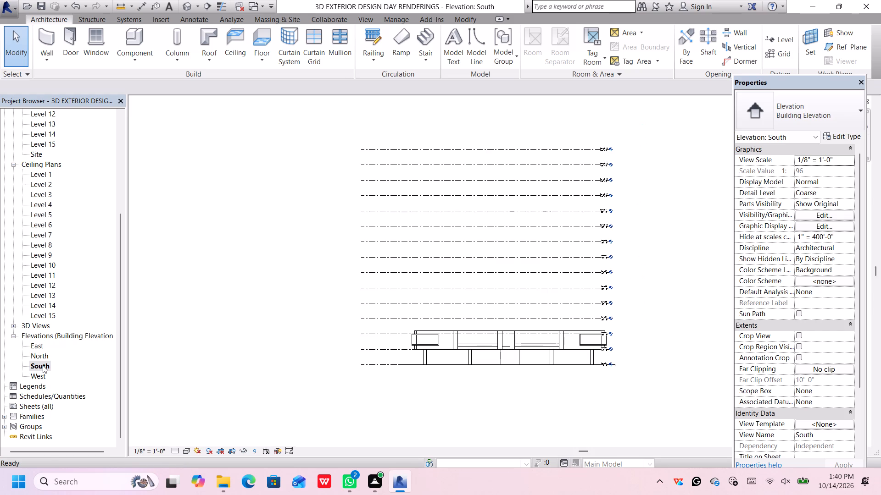
scroll(538, 368, "up", 4)
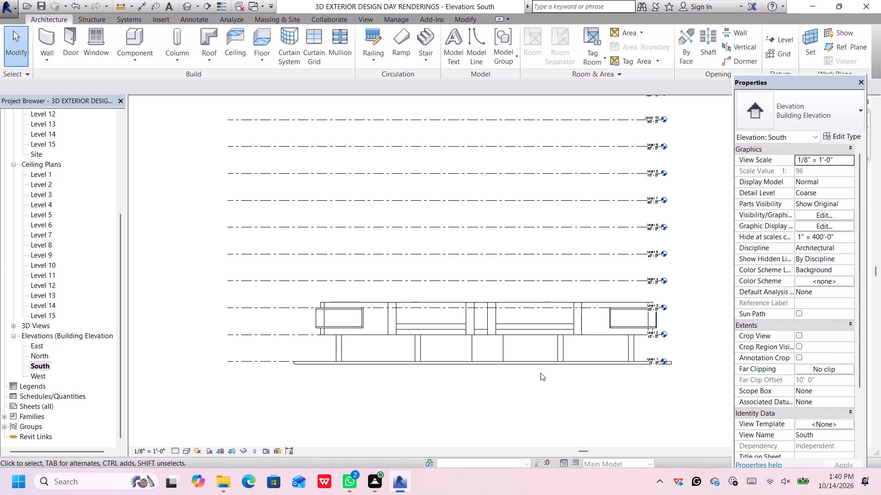
scroll(541, 374, "up", 1)
left_click(44, 355)
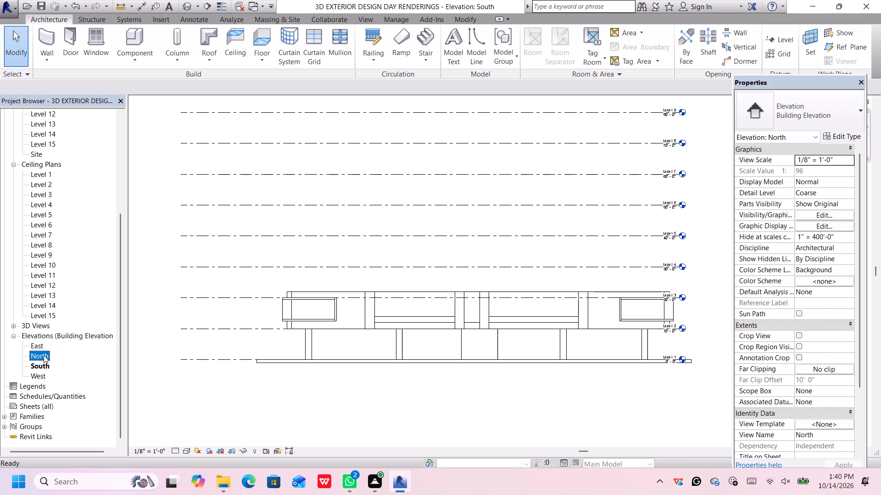
left_click(44, 355)
double_click(44, 356)
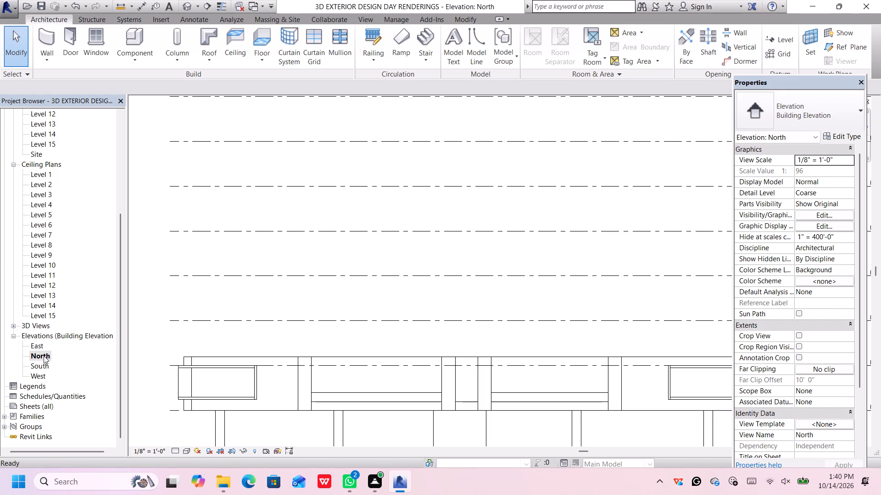
scroll(474, 382, "down", 7)
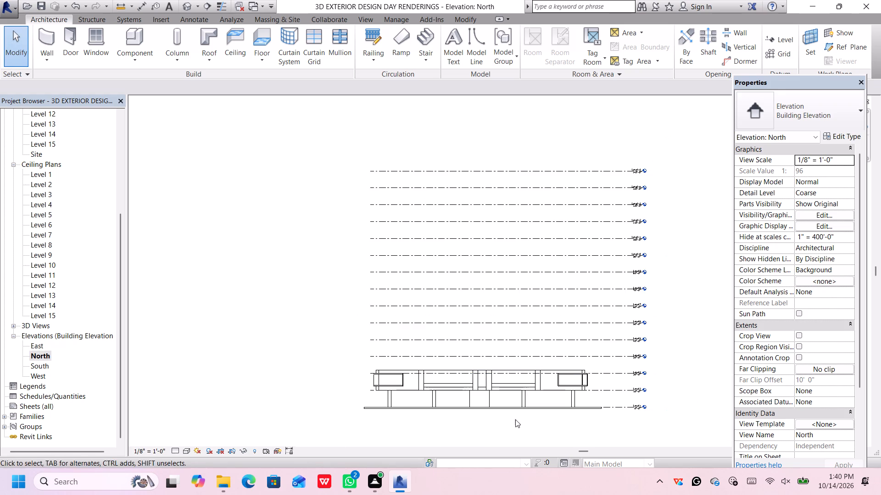
In the East elevation, paste the copied Generic - 5" stack between the paired Generic - 1' walls farthest from the level labels.
double_click(42, 345)
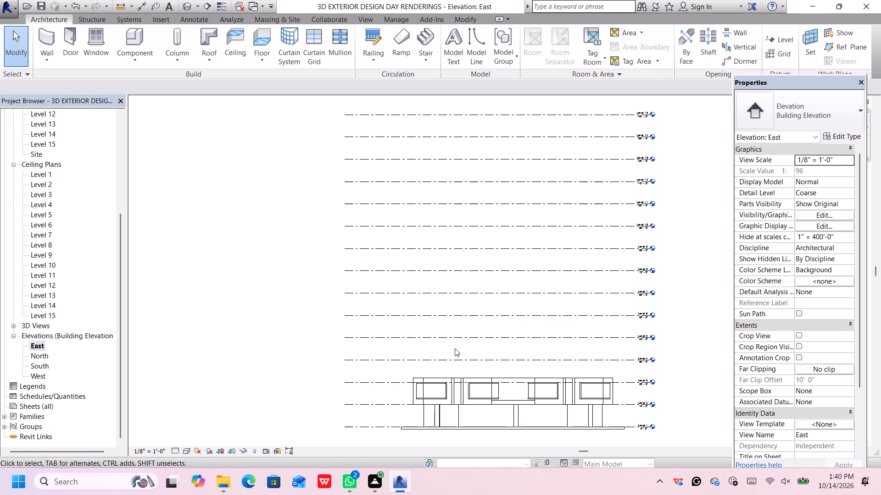
scroll(464, 381, "down", 4)
scroll(582, 403, "up", 5)
scroll(459, 388, "up", 1)
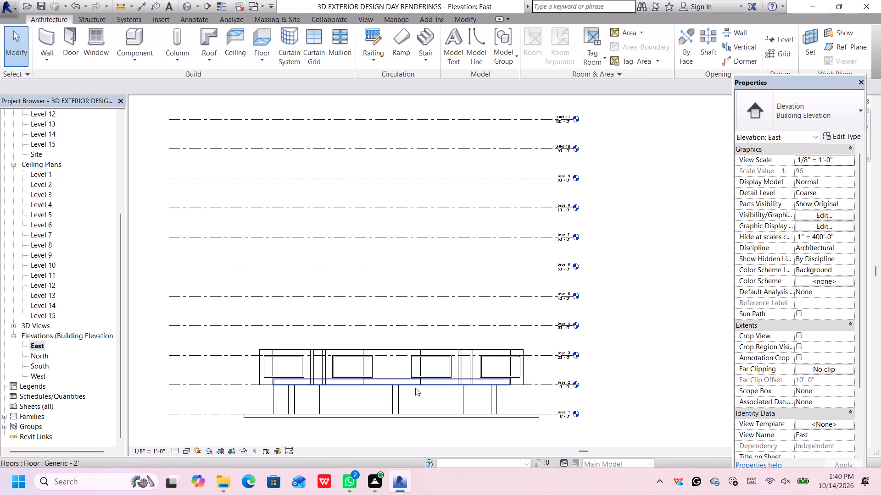
scroll(297, 384, "up", 3)
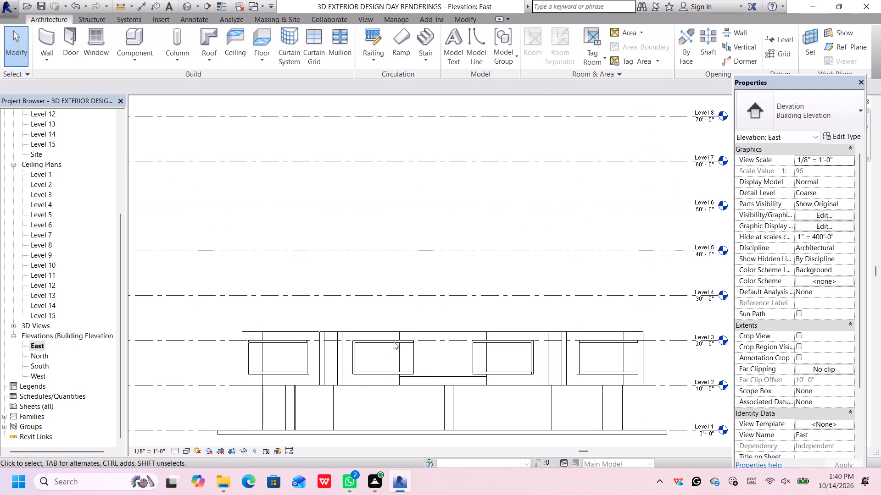
key("ctrl+v")
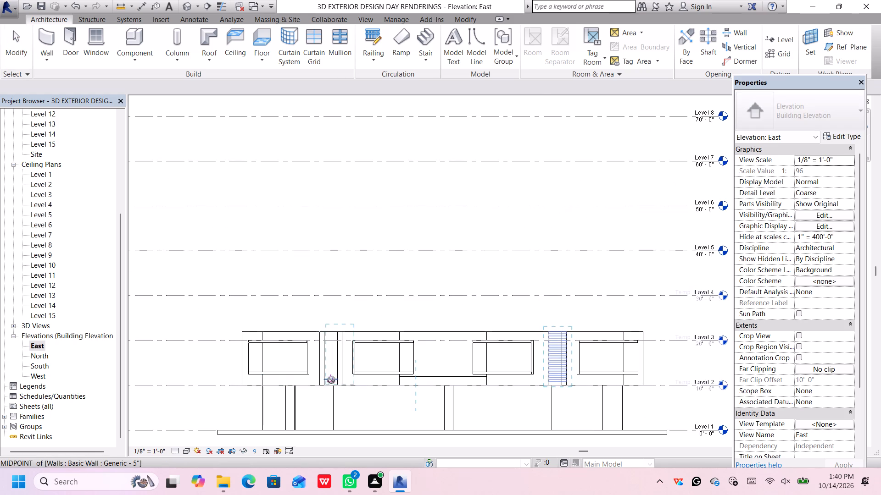
scroll(556, 391, "up", 4)
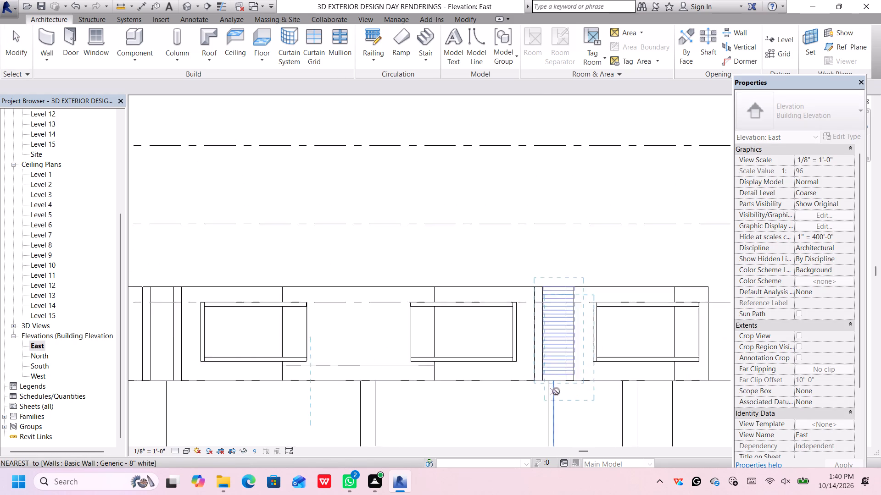
scroll(504, 384, "down", 4)
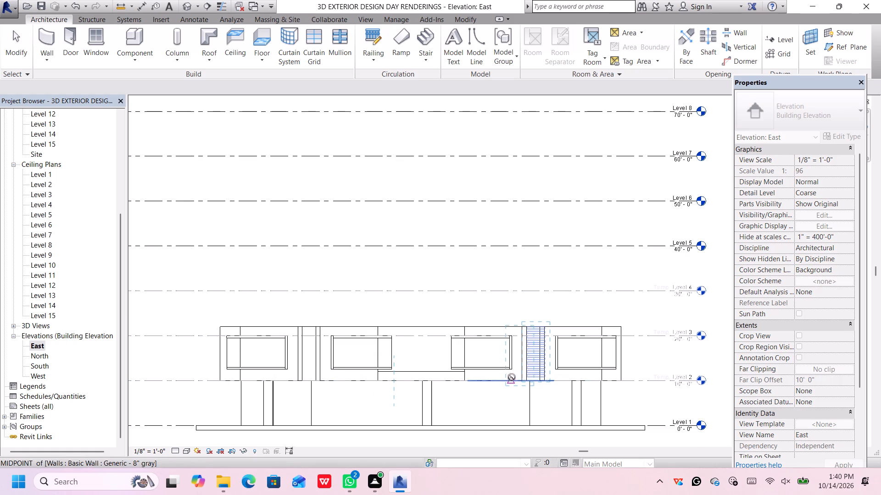
scroll(295, 377, "up", 1)
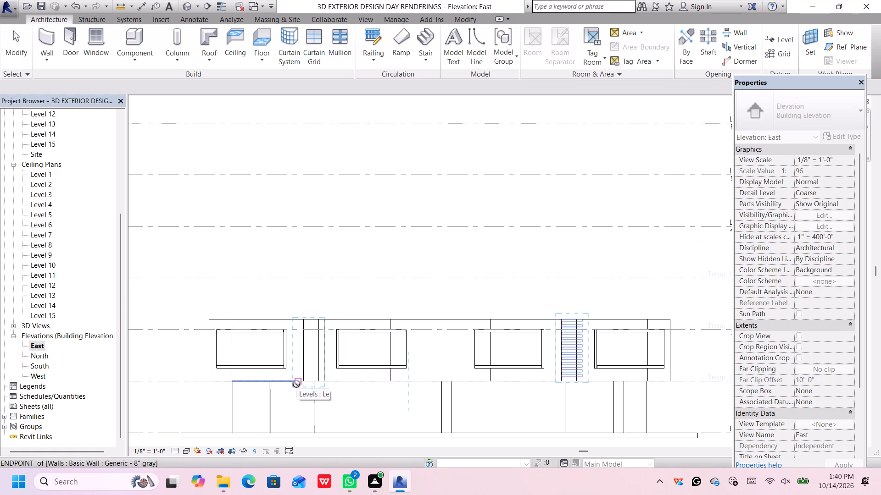
scroll(302, 381, "up", 3)
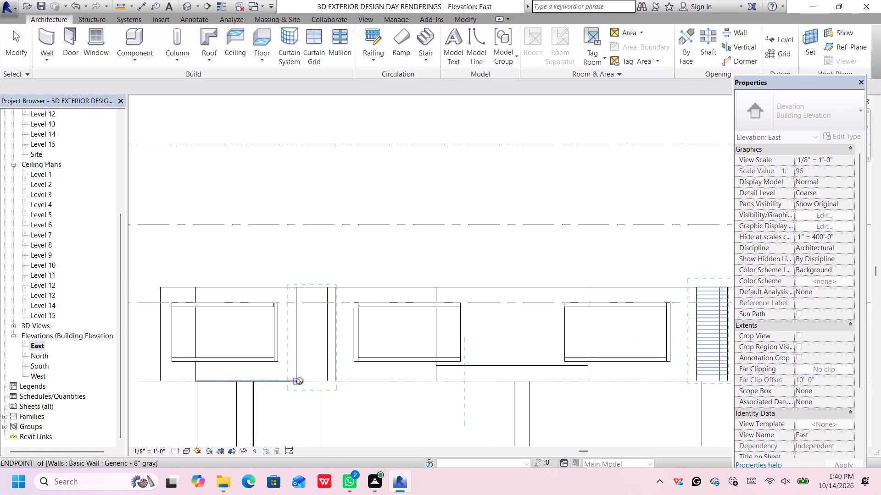
scroll(301, 381, "up", 3)
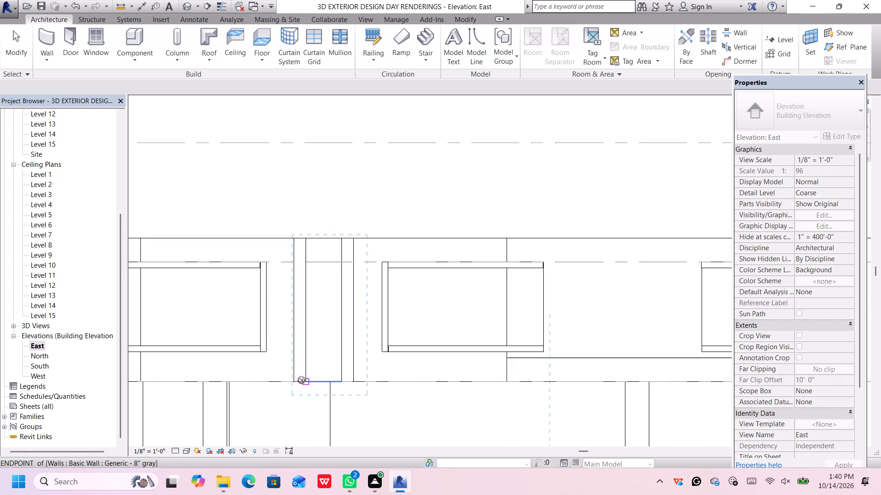
scroll(301, 380, "up", 2)
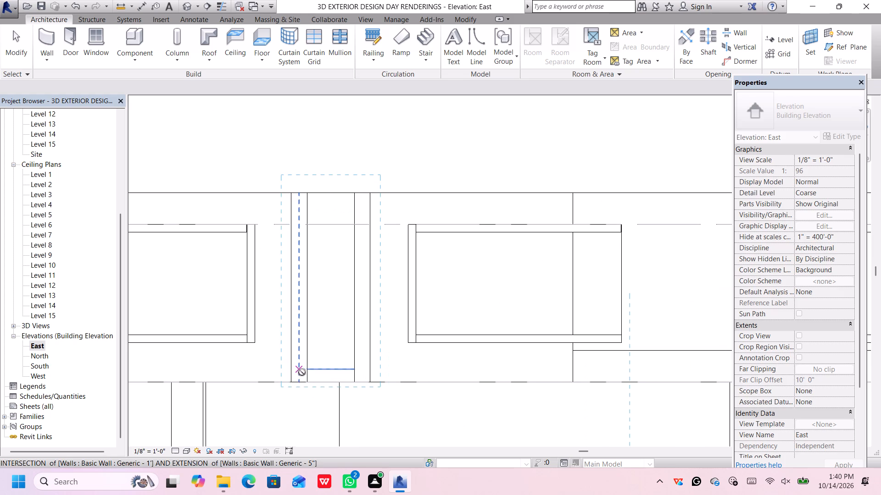
left_click(299, 372)
scroll(307, 366, "down", 1)
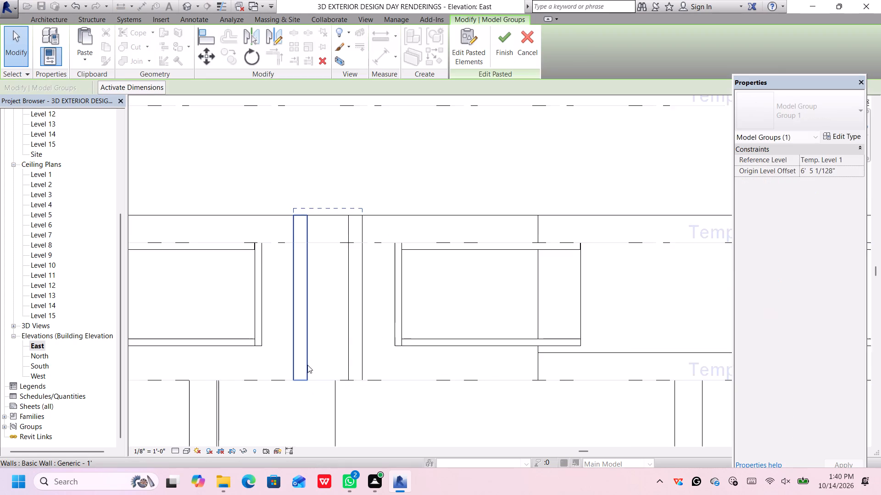
Paste the copied stack again, between the East elevation's paired Generic - 1' walls nearest the level labels.
scroll(307, 365, "down", 12)
scroll(421, 363, "down", 1)
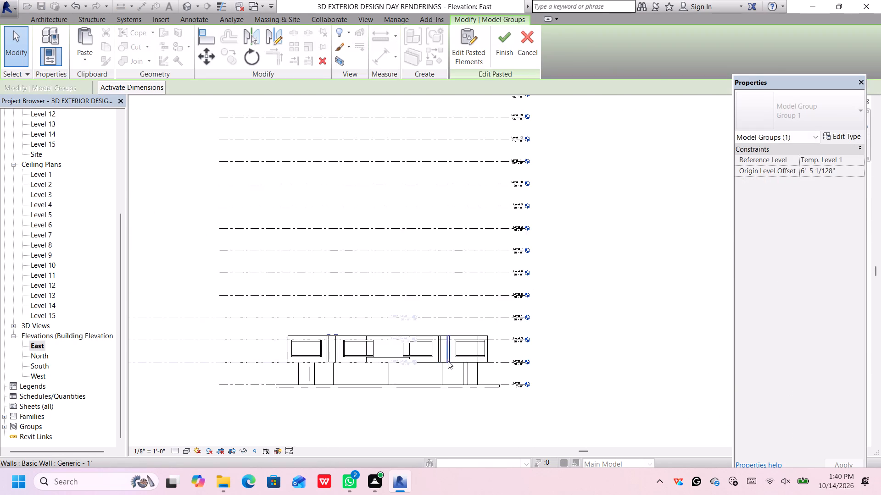
scroll(448, 361, "up", 8)
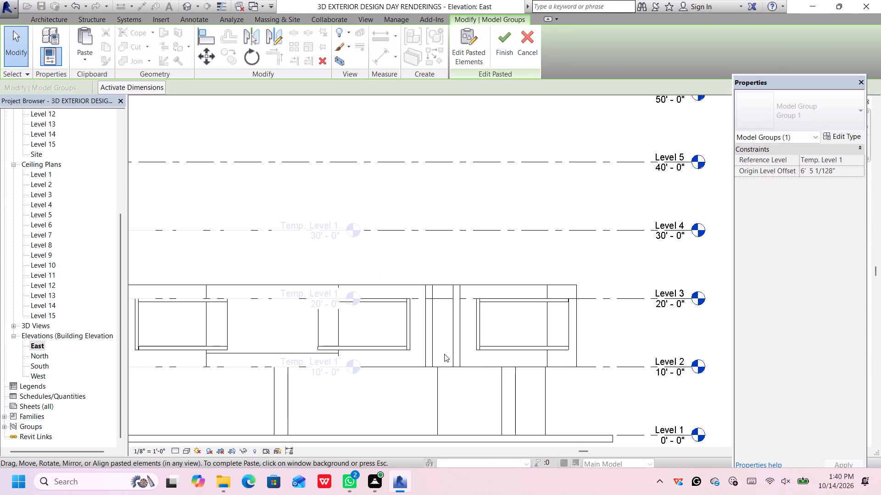
key("ctrl+v")
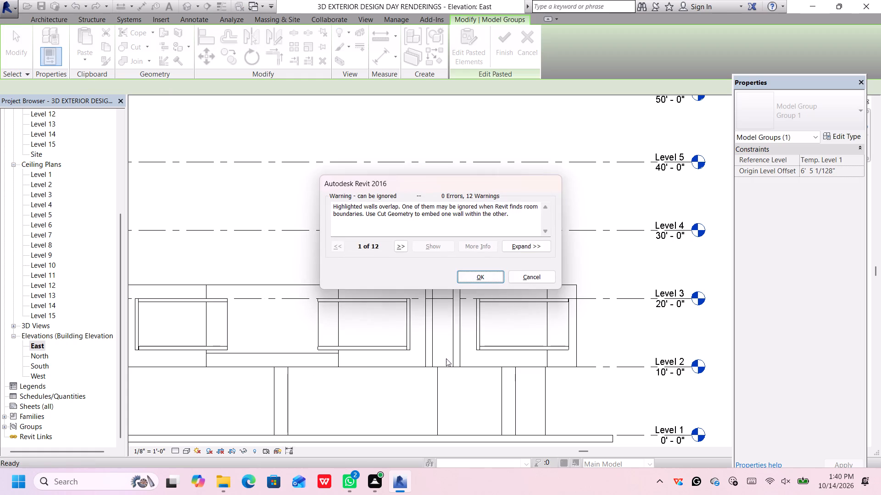
left_click(475, 275)
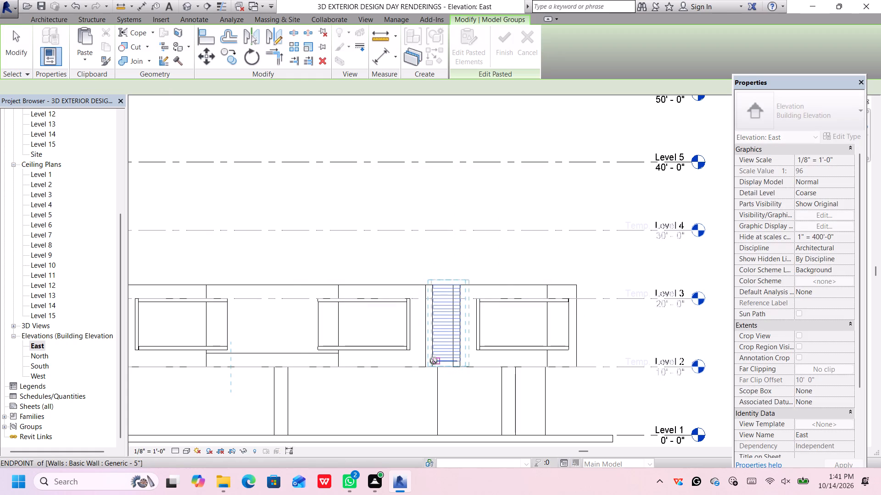
scroll(434, 361, "up", 5)
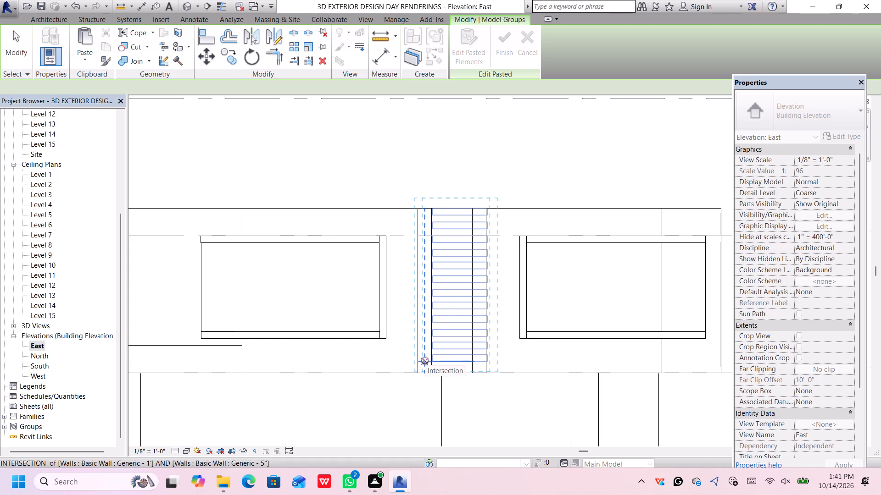
left_click(423, 360)
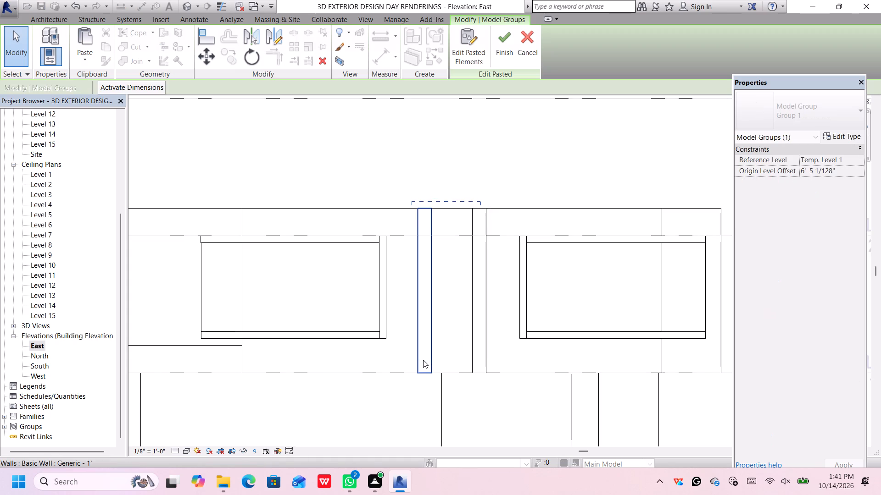
Inspect where the pasted stack sits, first in the East elevation and then in the 3D view.
scroll(424, 360, "down", 6)
middle_click_drag(428, 354, 538, 302)
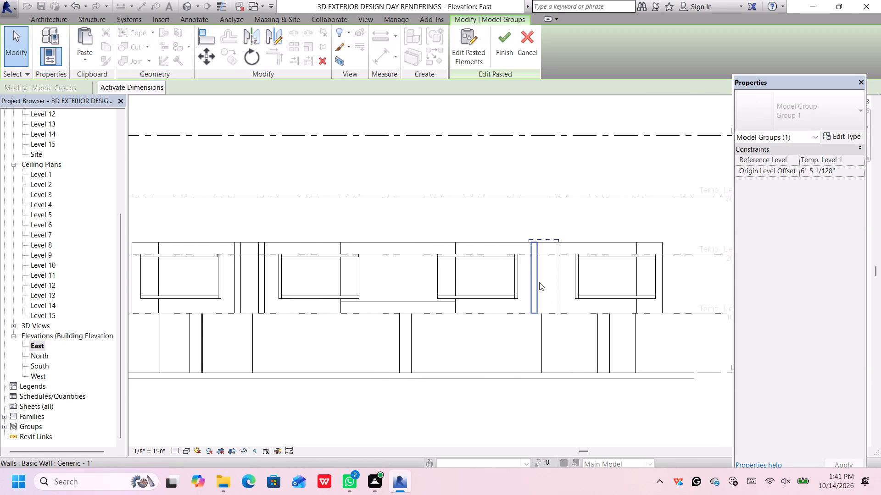
left_click(532, 238)
scroll(474, 357, "down", 2)
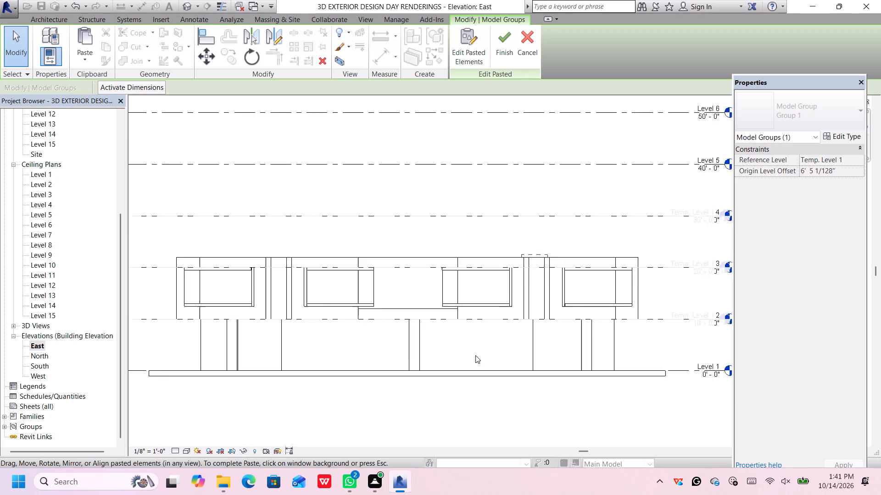
scroll(475, 355, "down", 2)
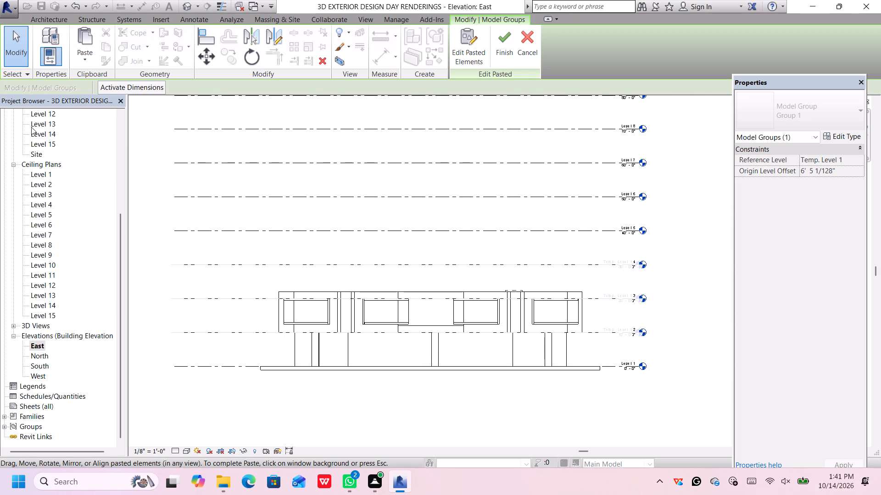
left_click(184, 3)
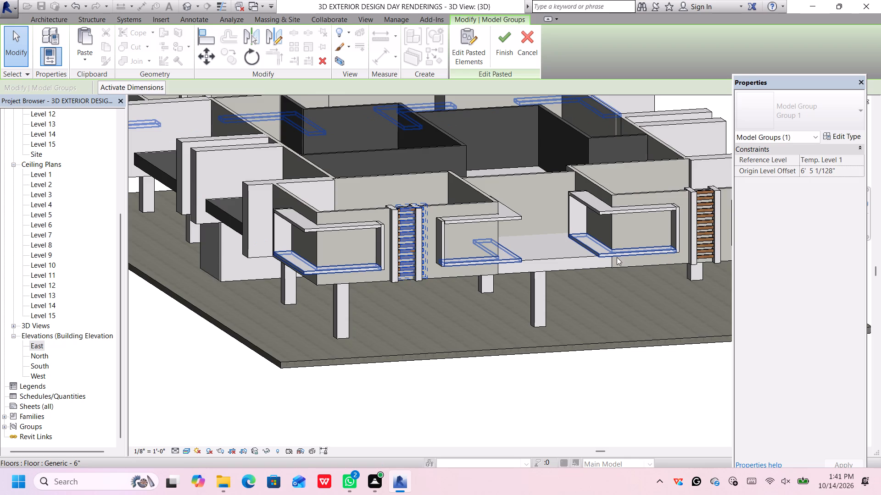
scroll(611, 256, "down", 2)
scroll(469, 252, "up", 5)
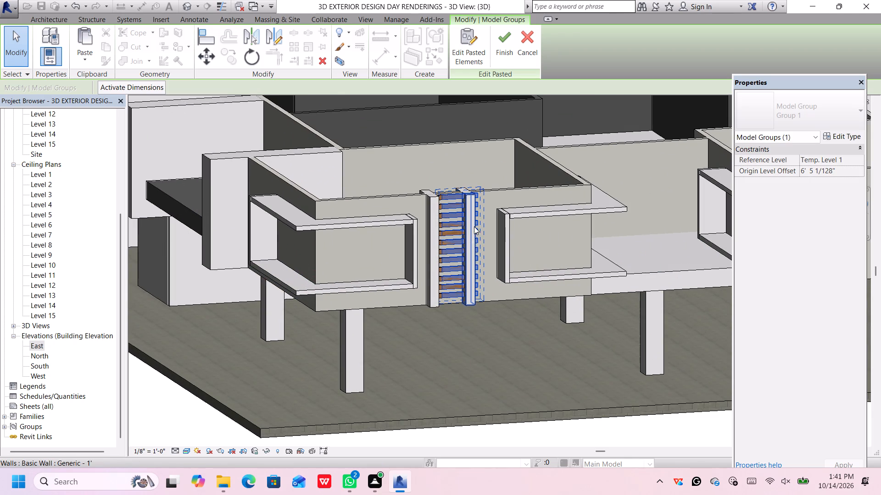
In the 3D view, move the pasted Group 1 stack off the already filled wall pair and across to the building's east side.
left_click(479, 220)
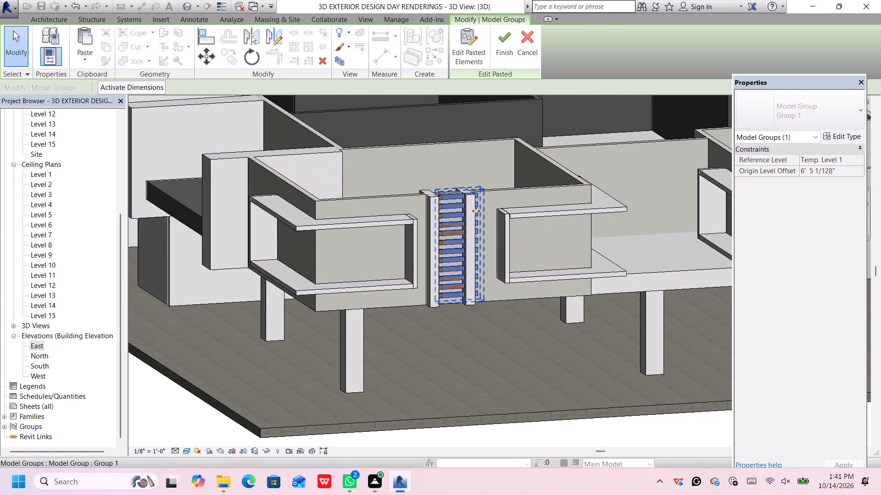
middle_click_drag(479, 192, 490, 290)
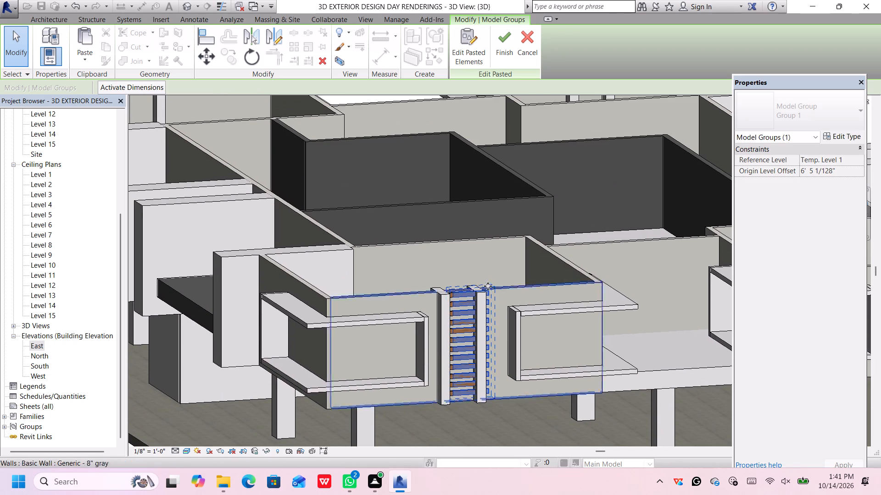
left_click_drag(488, 290, 449, 234)
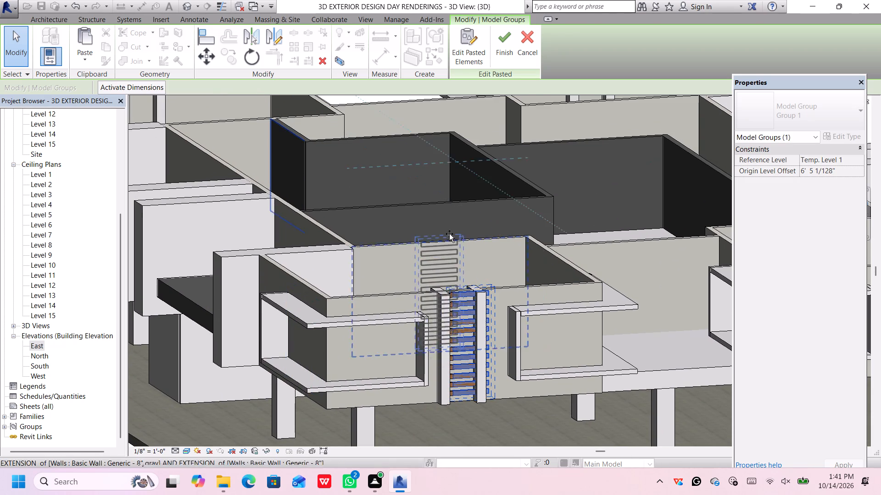
left_click_drag(449, 234, 389, 211)
scroll(385, 195, "down", 6)
middle_click_drag(381, 193, 389, 211)
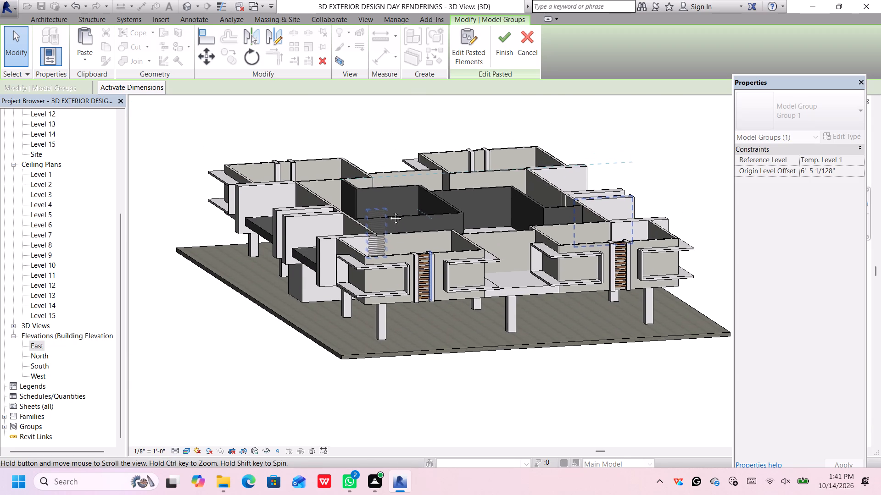
middle_click_drag(389, 211, 397, 359)
left_click_drag(389, 211, 254, 283)
scroll(278, 288, "up", 6)
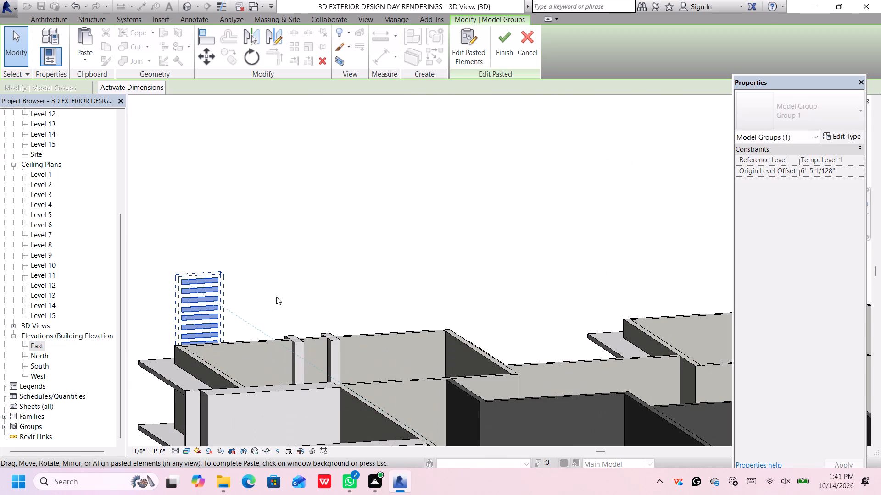
Examine the two filled wall pairs on the building's near side and where the moved stack sits relative to the model.
scroll(331, 329, "down", 9)
scroll(555, 382, "up", 5)
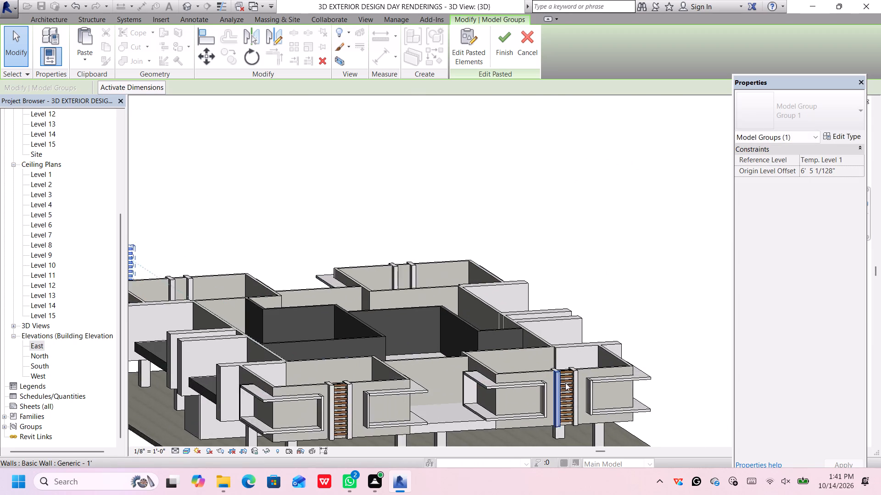
scroll(564, 374, "up", 6)
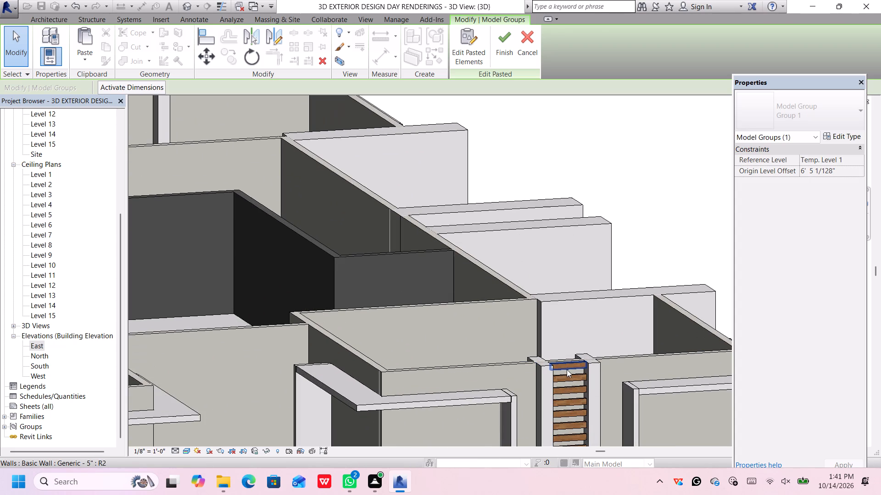
scroll(567, 369, "down", 5)
middle_click_drag(565, 385, 548, 265)
scroll(541, 302, "up", 1)
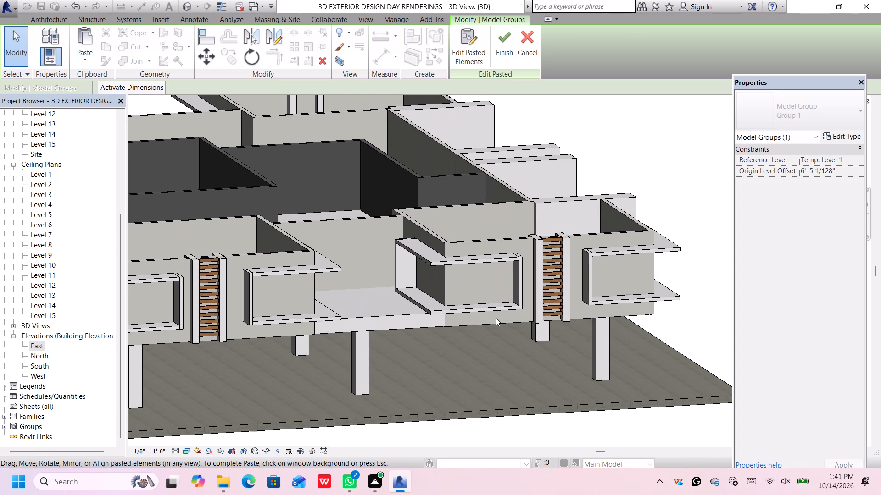
scroll(554, 314, "up", 1)
scroll(556, 314, "down", 2)
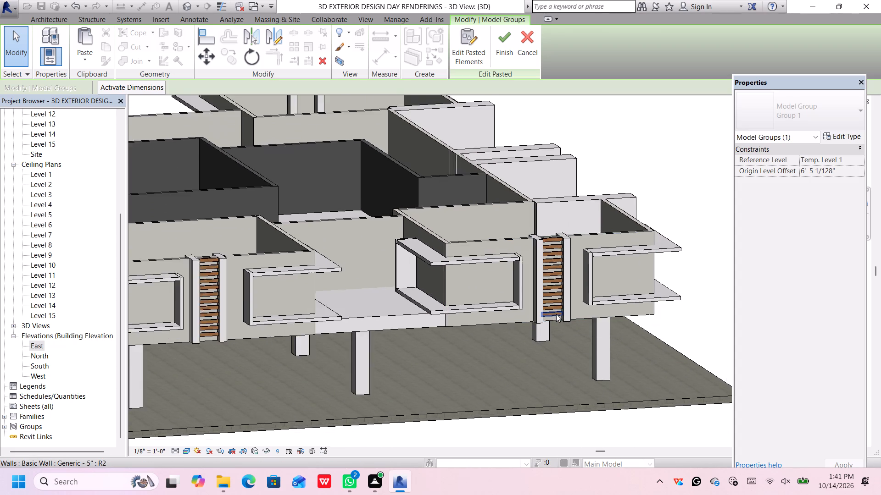
scroll(556, 314, "down", 3)
scroll(218, 367, "down", 1)
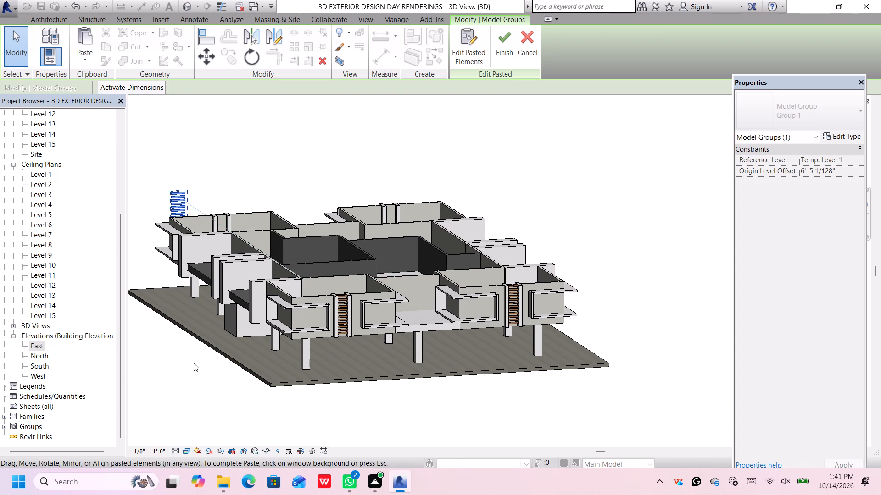
Move the Group 1 stack between the east side's paired Generic - 1' walls, aligning its top corner with the wall's top corner.
middle_click_drag(195, 363, 493, 363)
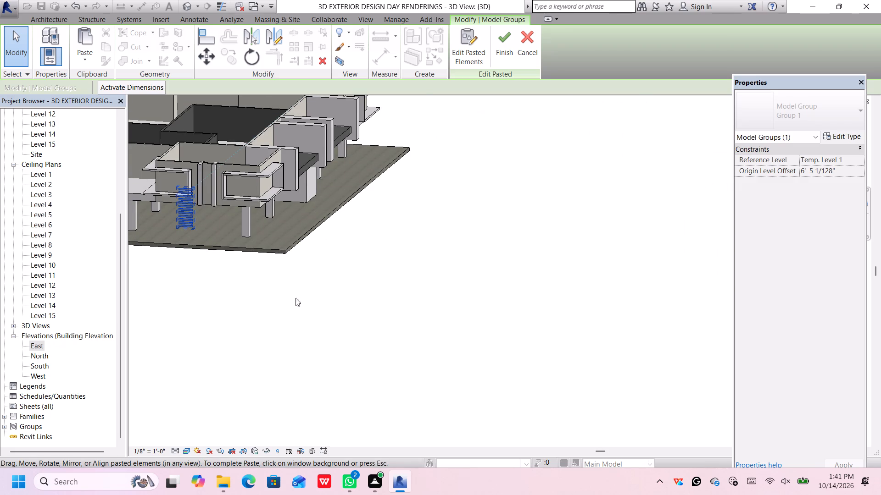
middle_click_drag(275, 292, 442, 373)
scroll(358, 274, "up", 7)
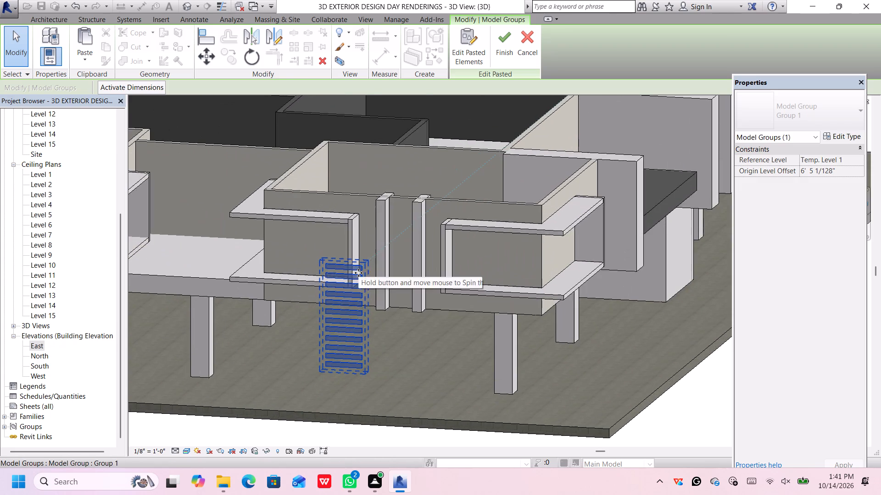
scroll(360, 268, "up", 4)
left_click_drag(368, 262, 368, 260)
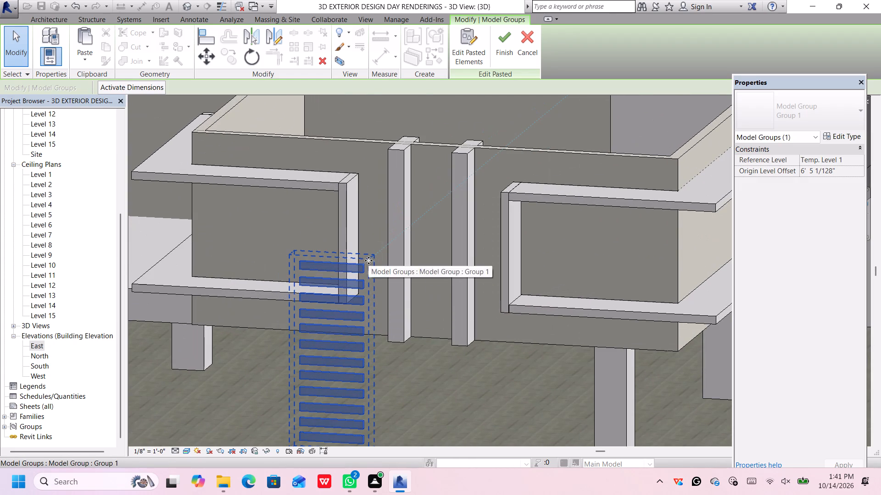
left_click_drag(368, 260, 479, 137)
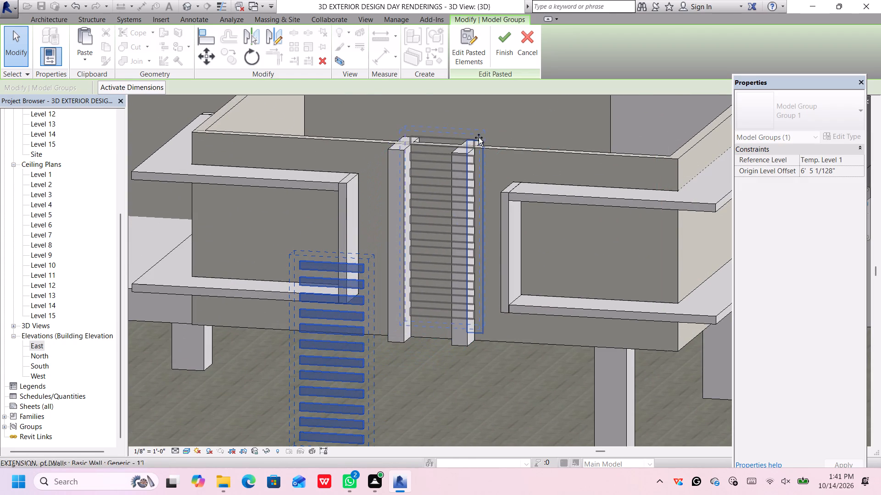
left_click_drag(479, 137, 472, 149)
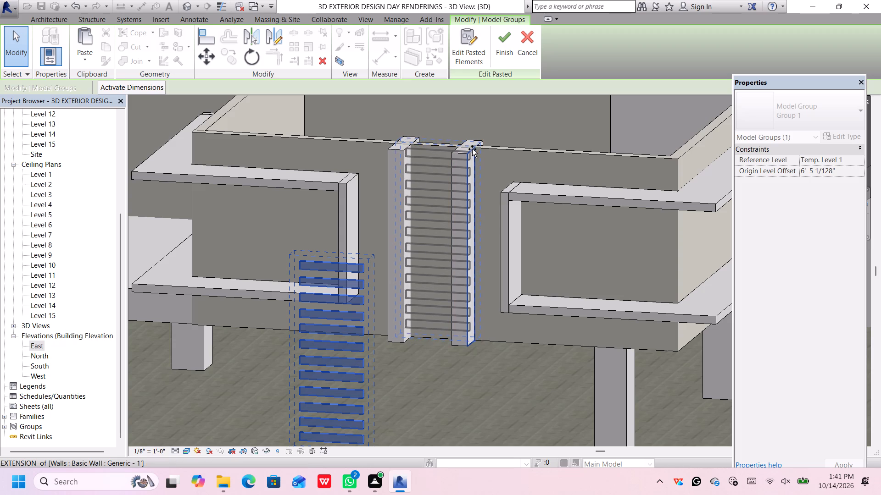
left_click_drag(472, 149, 473, 148)
Fine-tune the stack's position between the two east-side Generic - 1' walls with small nudges and finish the paste.
scroll(452, 194, "down", 3)
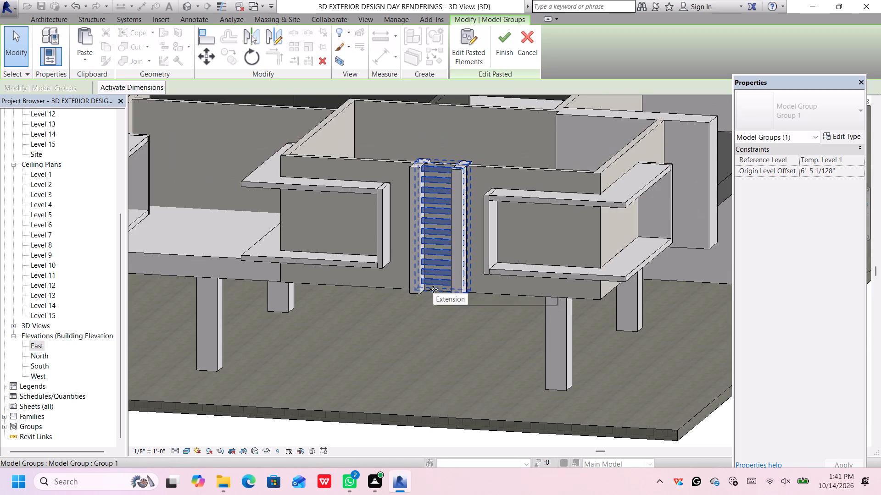
scroll(423, 301, "up", 5)
scroll(424, 300, "down", 2)
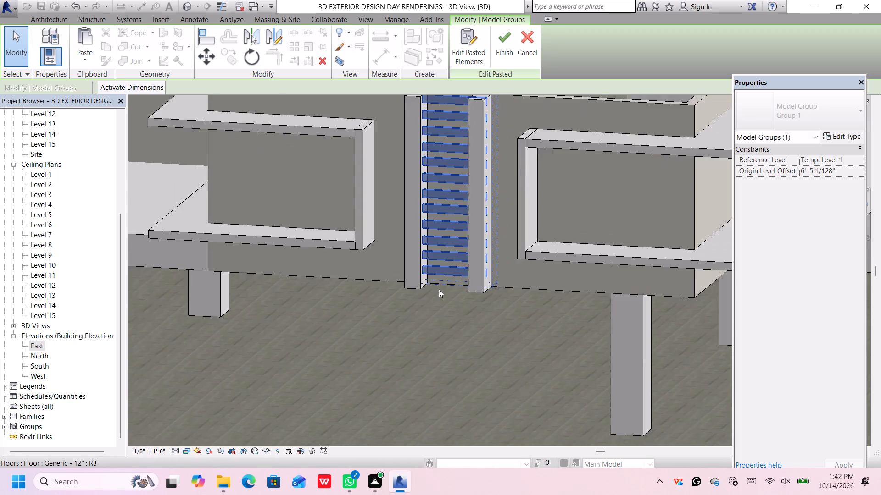
scroll(439, 289, "down", 1)
key("Left")
key("Left")
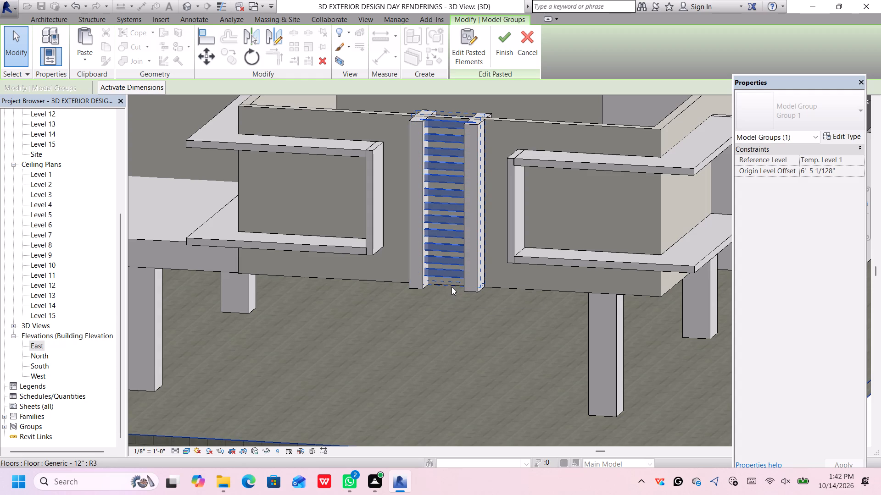
scroll(452, 286, "down", 1)
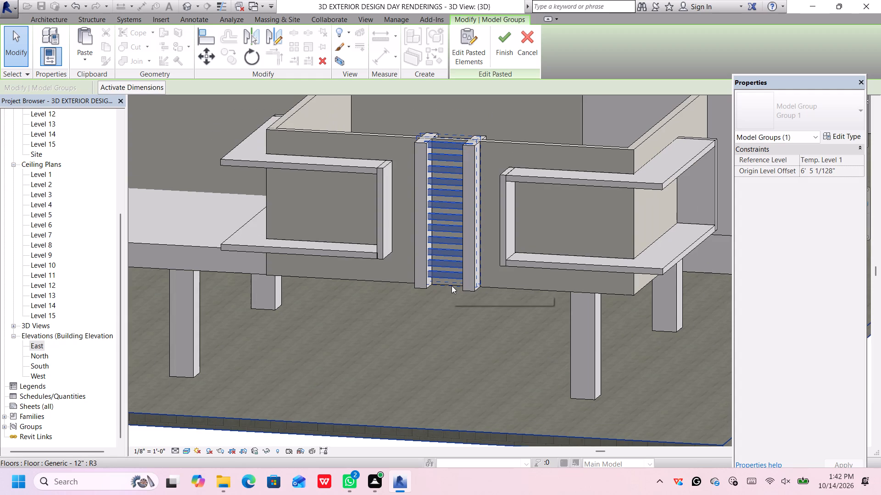
scroll(459, 275, "up", 4)
middle_click_drag(466, 264, 469, 408)
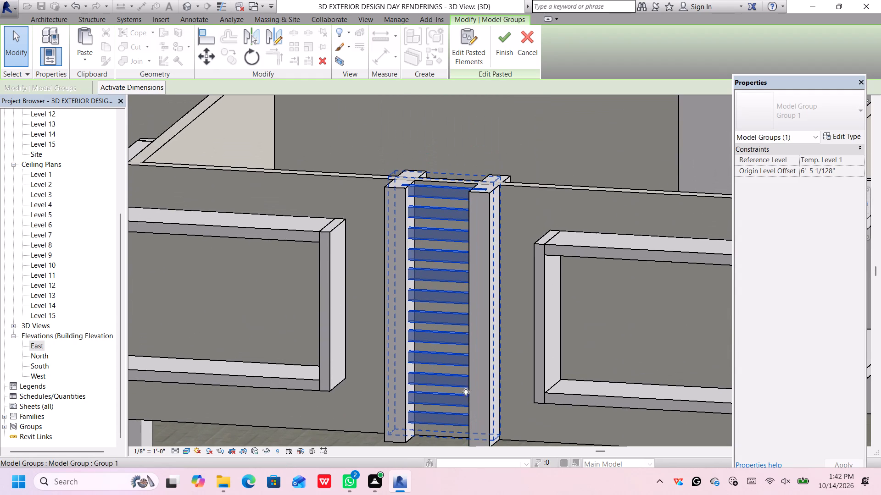
key("Down")
key("Down")
key("Up")
key("Up")
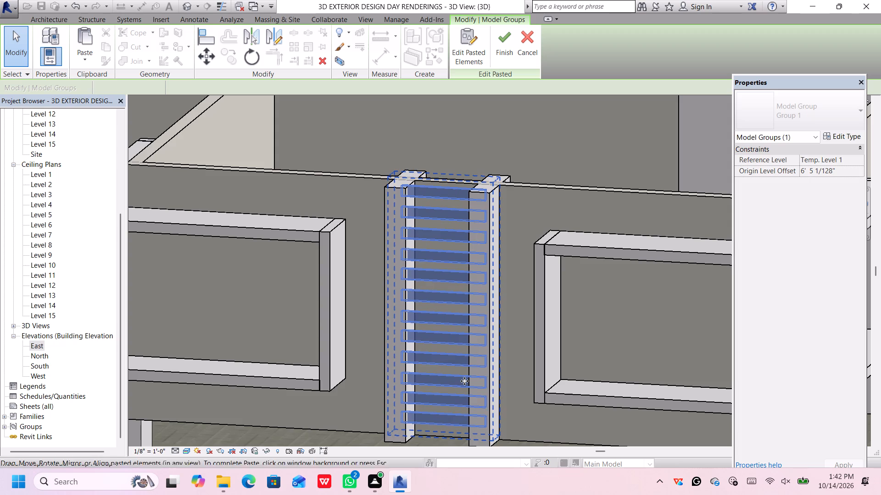
scroll(393, 179, "up", 12)
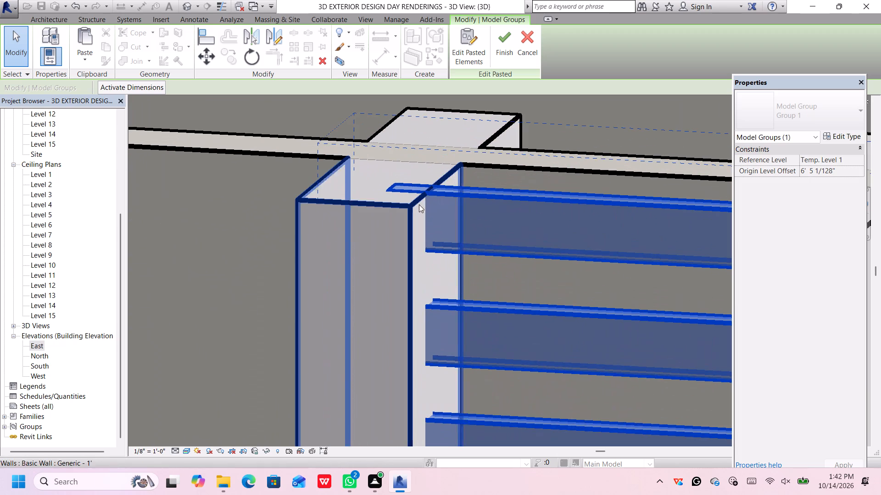
scroll(426, 203, "down", 18)
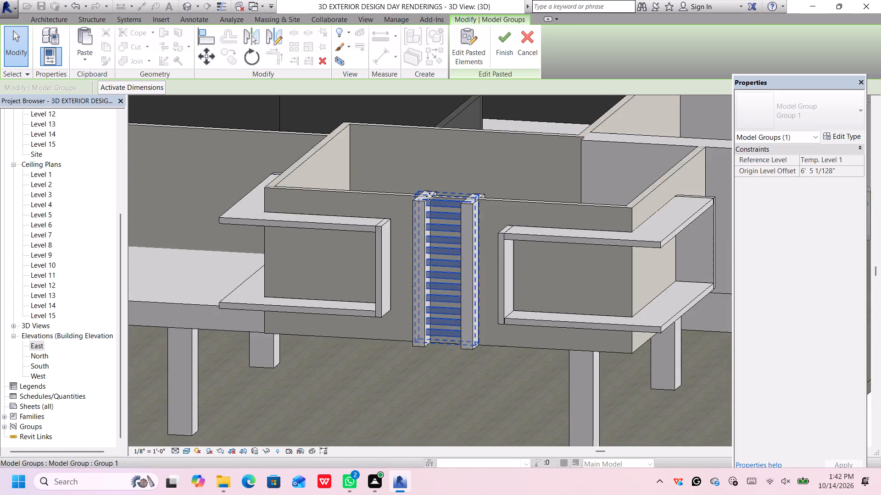
scroll(429, 196, "down", 6)
left_click(405, 342)
Inspect the east-side corner rooms in 3D, comparing the newly placed stack with the neighbouring wall pair.
scroll(421, 234, "up", 4)
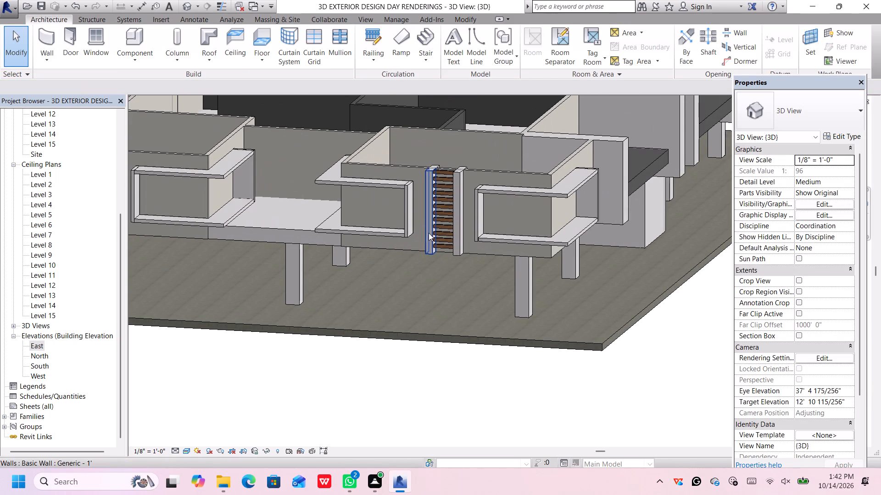
scroll(461, 261, "down", 5)
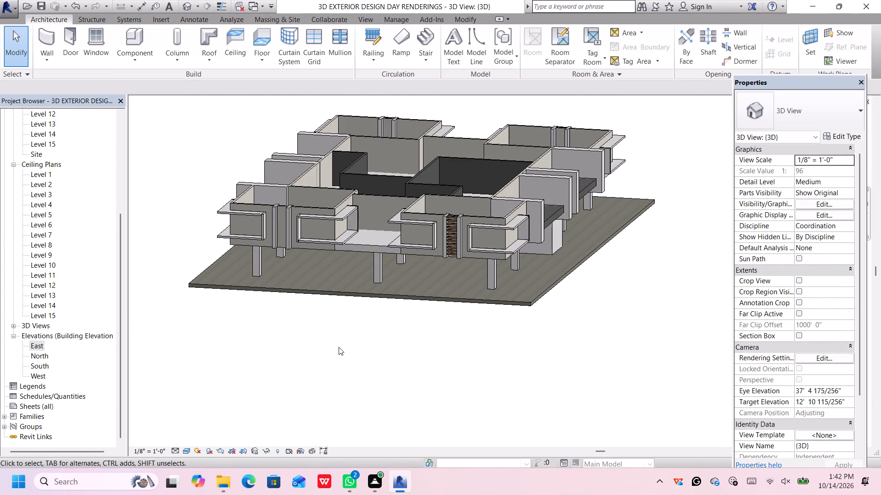
middle_click_drag(338, 347, 395, 338)
scroll(414, 246, "up", 1)
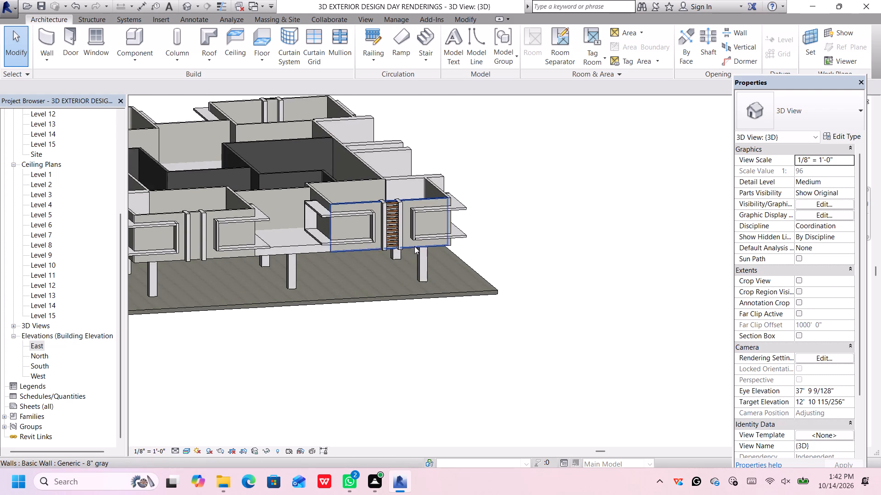
scroll(414, 246, "up", 1)
middle_click_drag(405, 241, 490, 297)
scroll(472, 298, "up", 3)
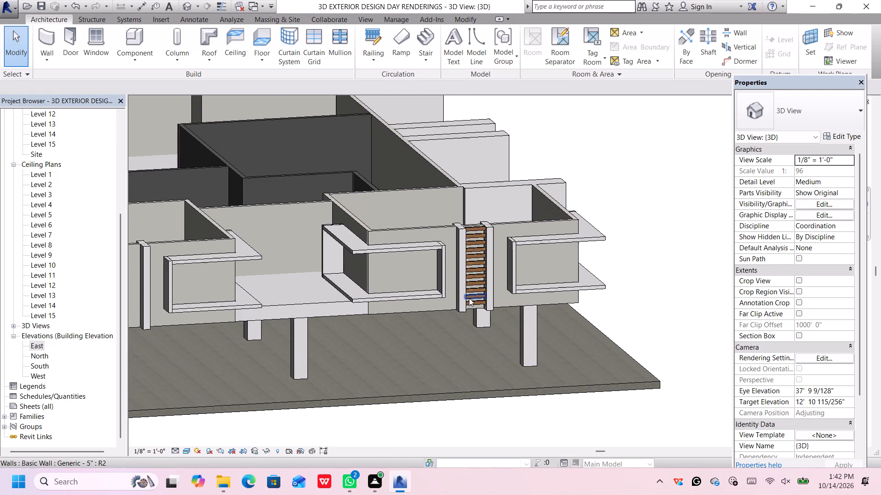
scroll(471, 298, "up", 2)
middle_click_drag(471, 298, 528, 300)
scroll(530, 297, "down", 4)
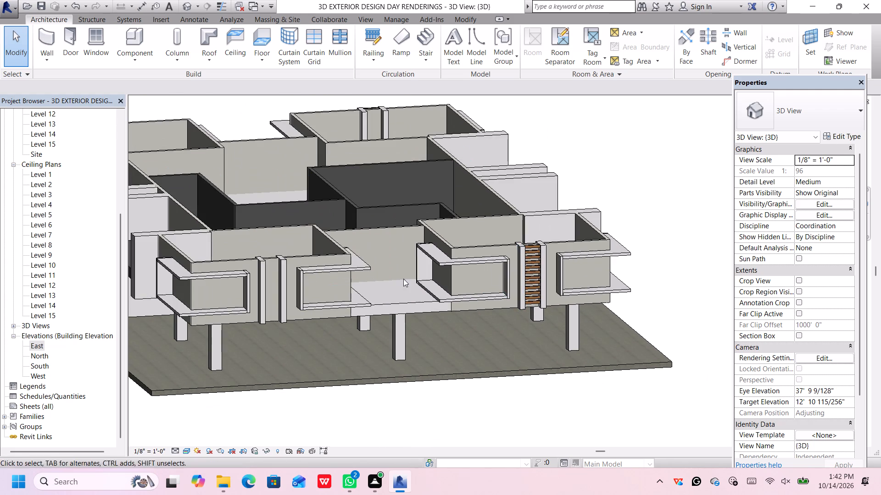
In the East elevation, copy the twelve stacked Generic - 5" wall pieces from their top corner toward the empty Generic - 1' wall pair.
left_click(535, 302)
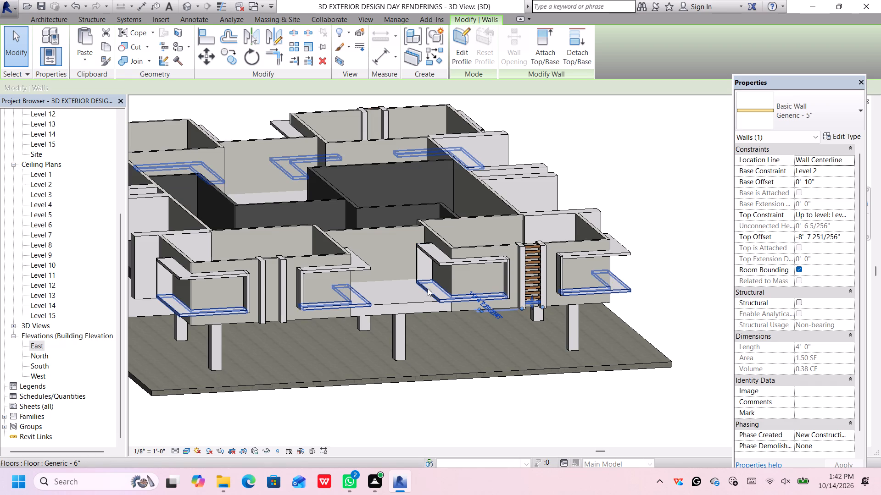
double_click(41, 345)
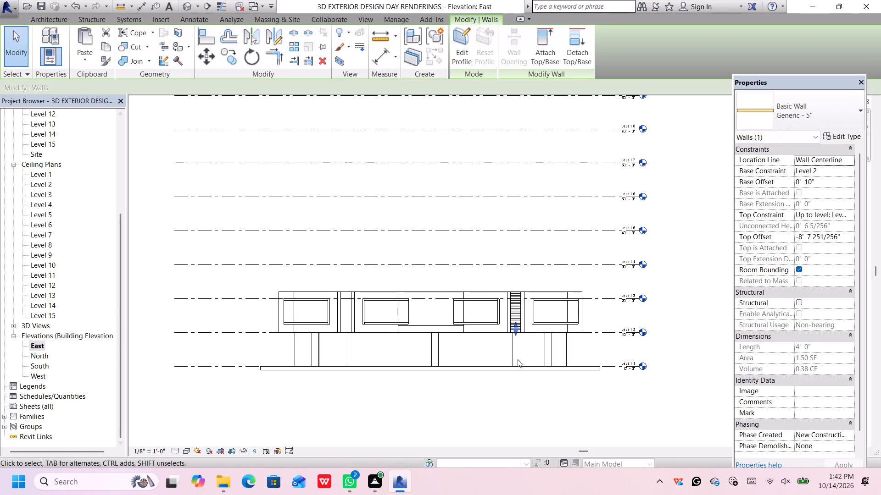
scroll(569, 307, "up", 1)
scroll(502, 323, "down", 1)
scroll(502, 324, "up", 9)
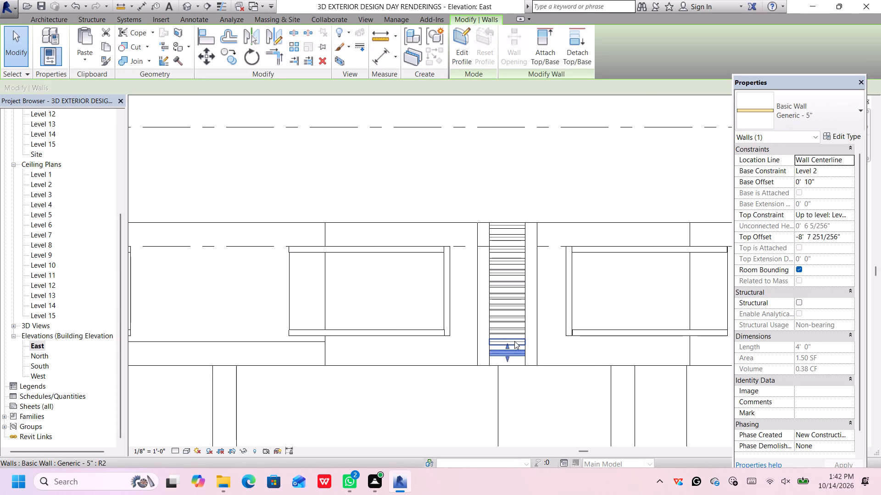
left_click(515, 341, "ctrl")
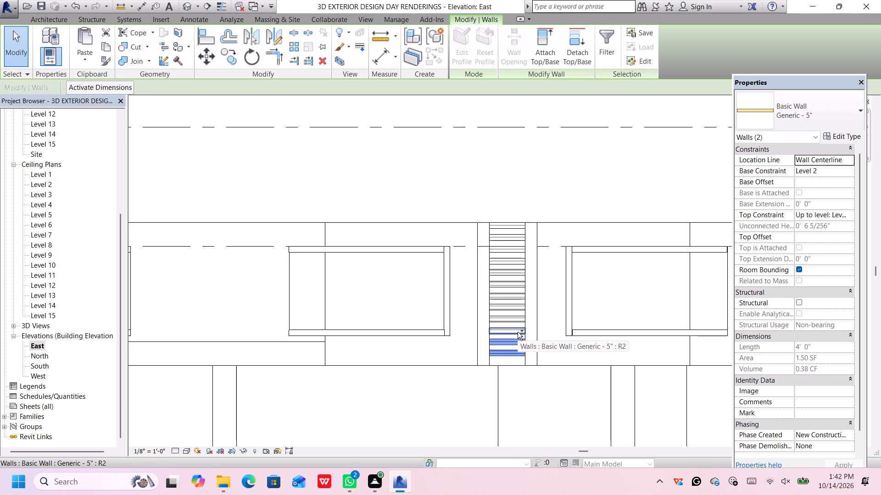
left_click(518, 332, "ctrl")
left_click(519, 321, "ctrl")
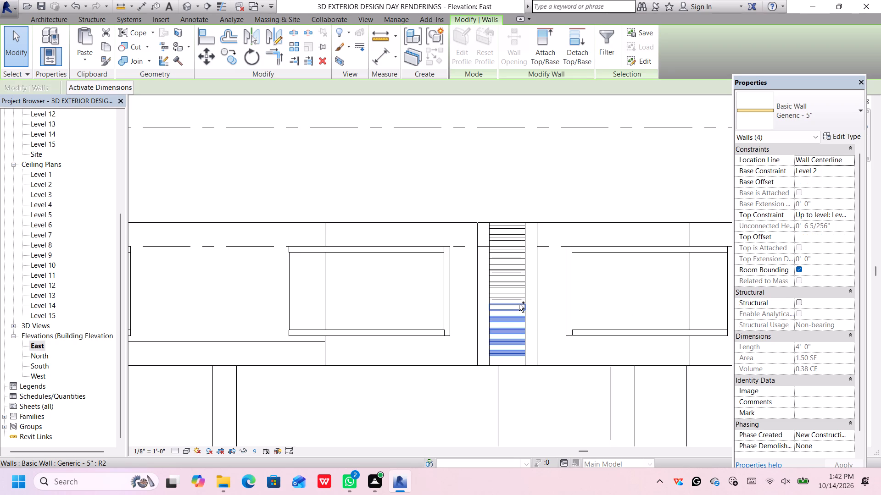
left_click(519, 304, "ctrl")
left_click(516, 297, "ctrl")
left_click(513, 286, "ctrl")
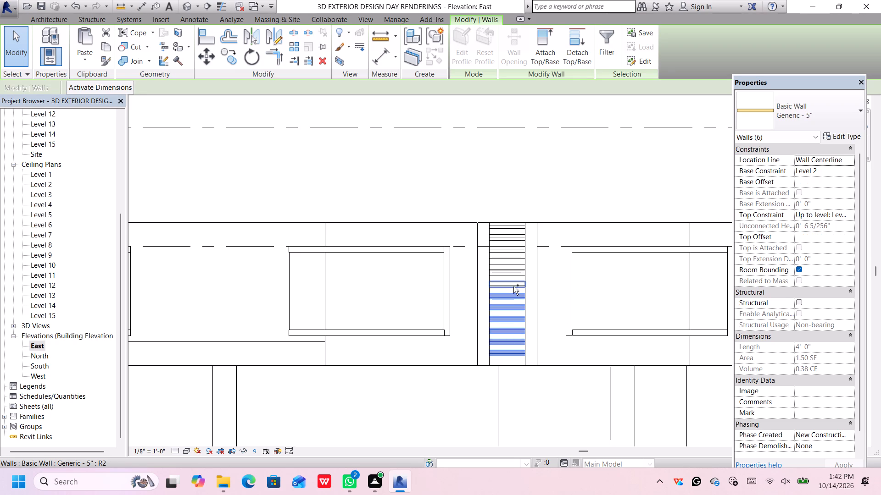
left_click(512, 275, "ctrl")
left_click(513, 263, "ctrl")
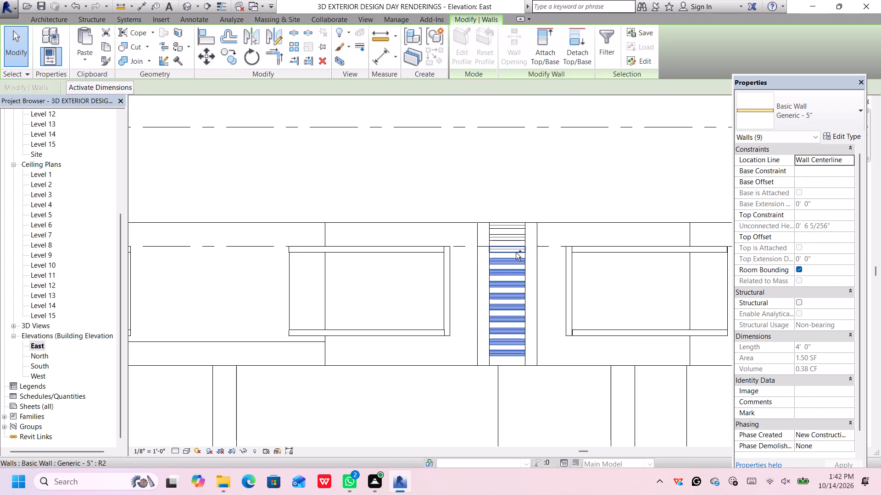
left_click(516, 253, "ctrl")
left_click(516, 235, "ctrl")
left_click(516, 226, "ctrl")
scroll(521, 250, "down", 3)
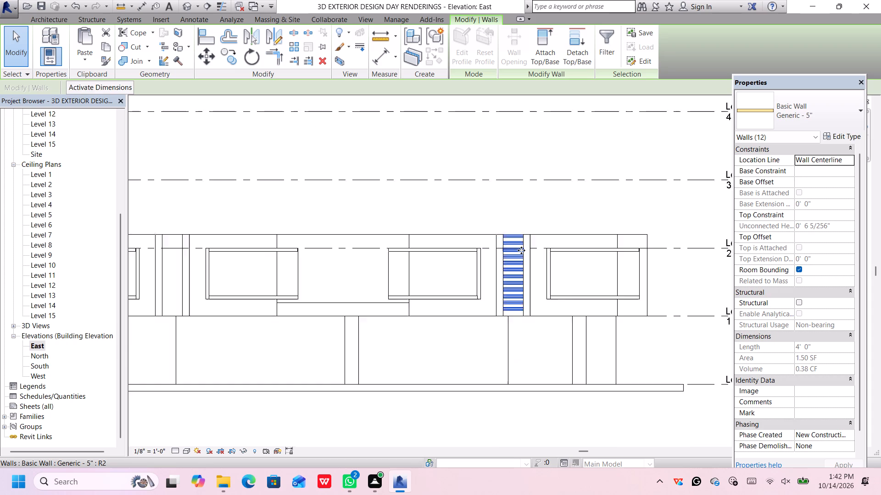
scroll(521, 250, "down", 5)
middle_click_drag(325, 356, 425, 382)
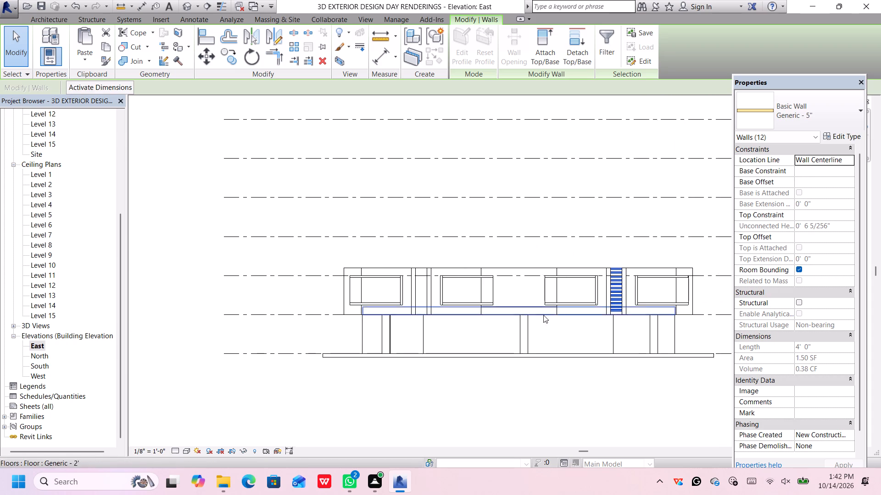
scroll(550, 311, "up", 3)
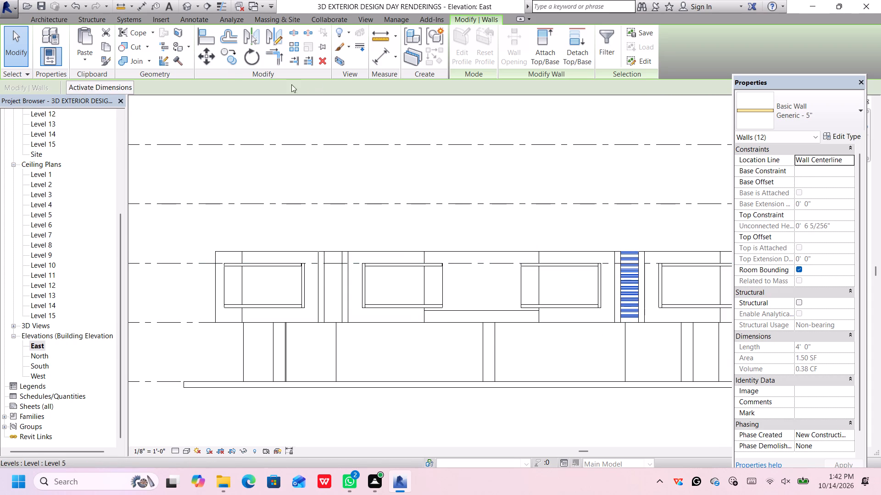
left_click(224, 56)
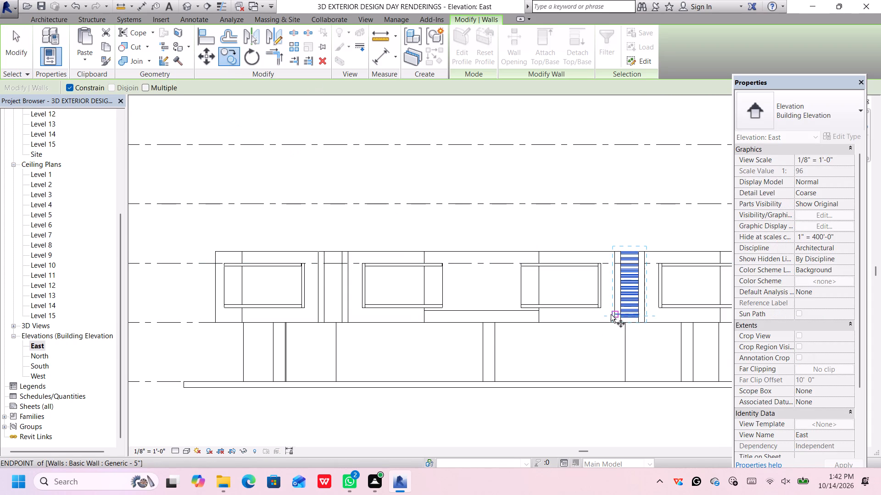
scroll(618, 317, "up", 3)
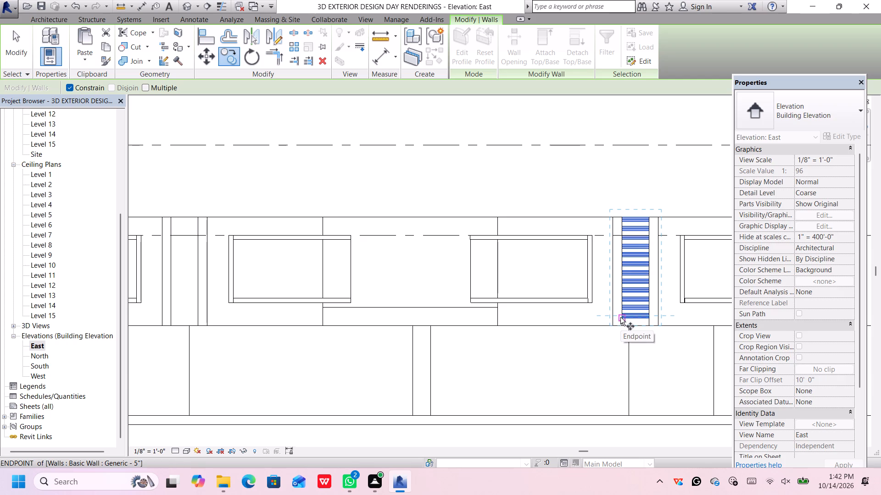
left_click(623, 216)
scroll(381, 255, "down", 6)
scroll(271, 230, "up", 1)
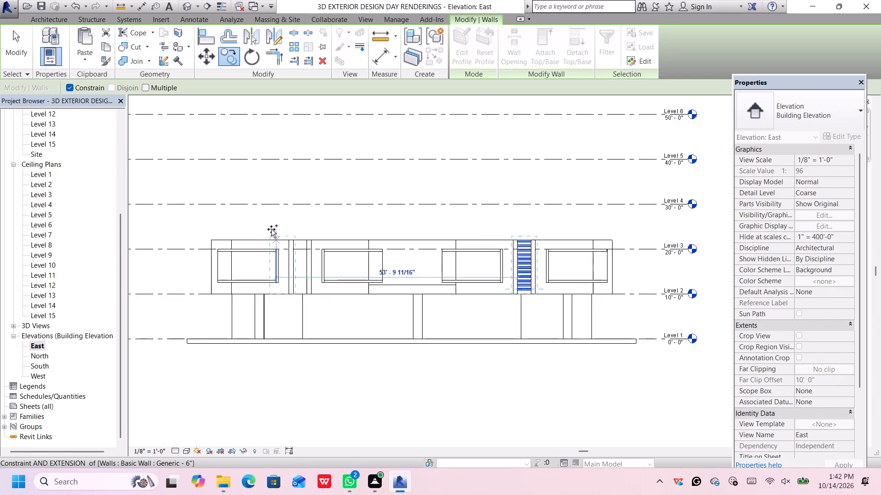
scroll(271, 229, "up", 3)
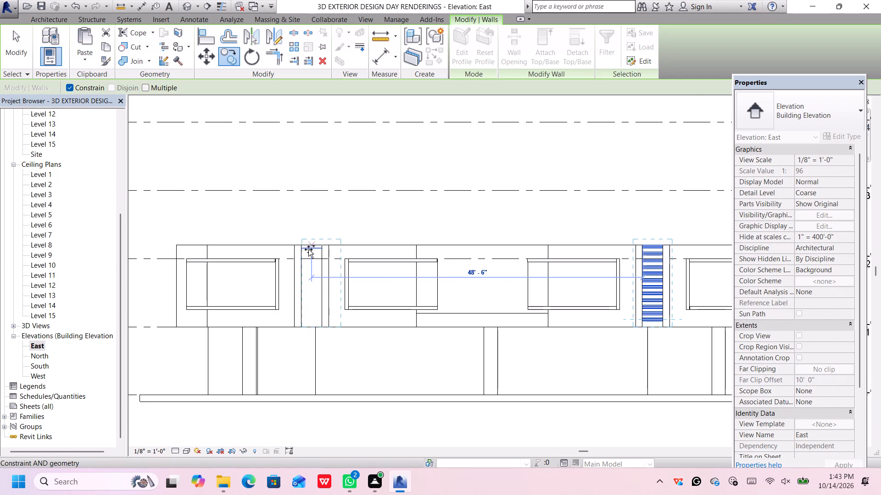
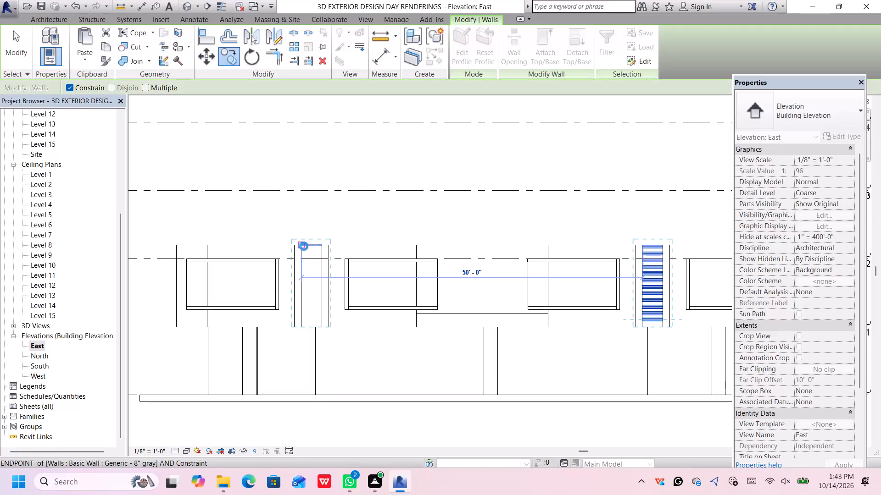
Check the copied stack of wood wall pieces between the paired Generic - 1' walls in the East elevation and the 3D view.
scroll(335, 318, "up", 4)
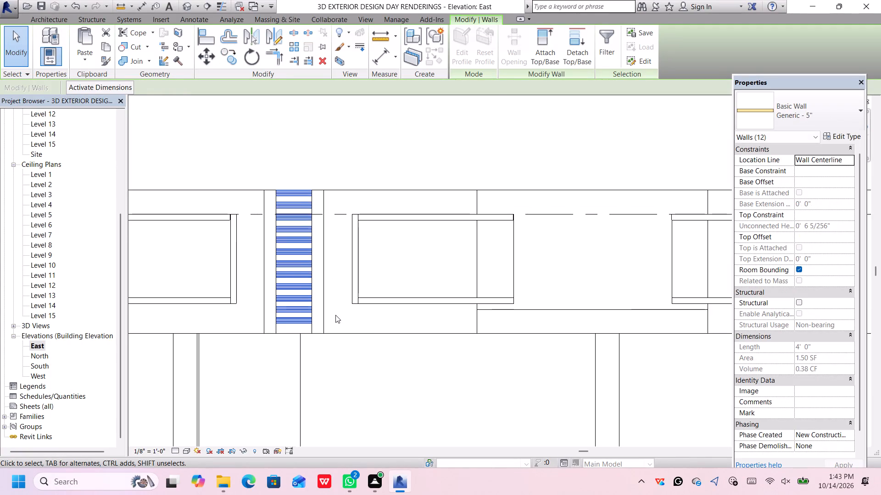
scroll(336, 314, "down", 2)
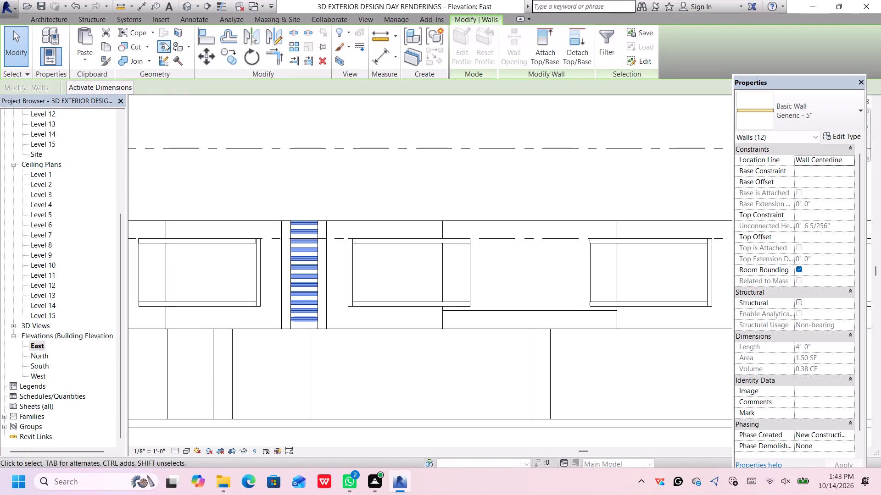
left_click(186, 5)
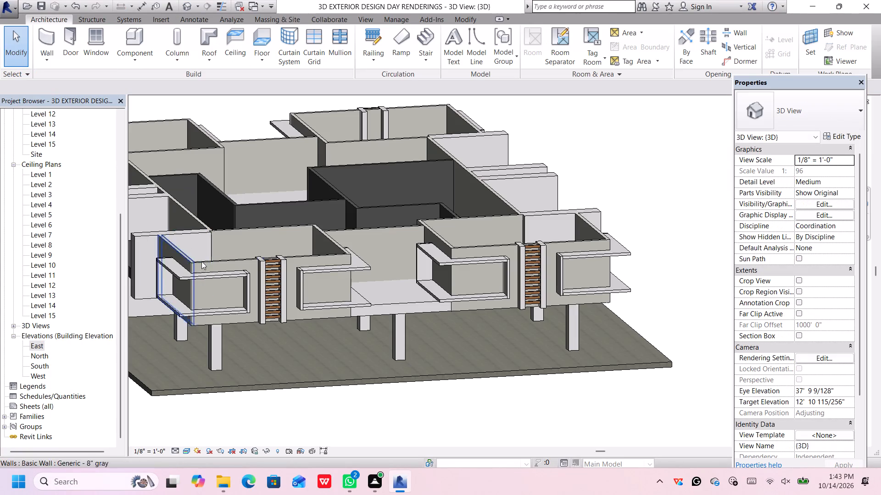
scroll(275, 275, "up", 8)
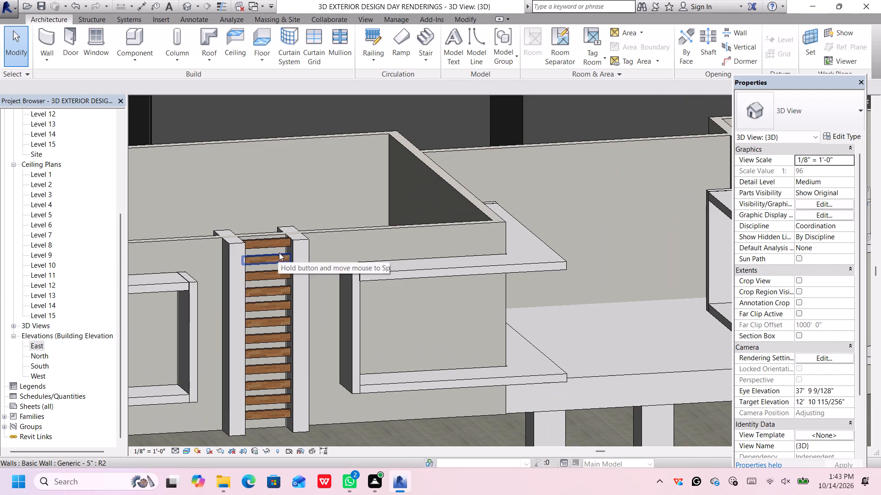
scroll(282, 240, "down", 7)
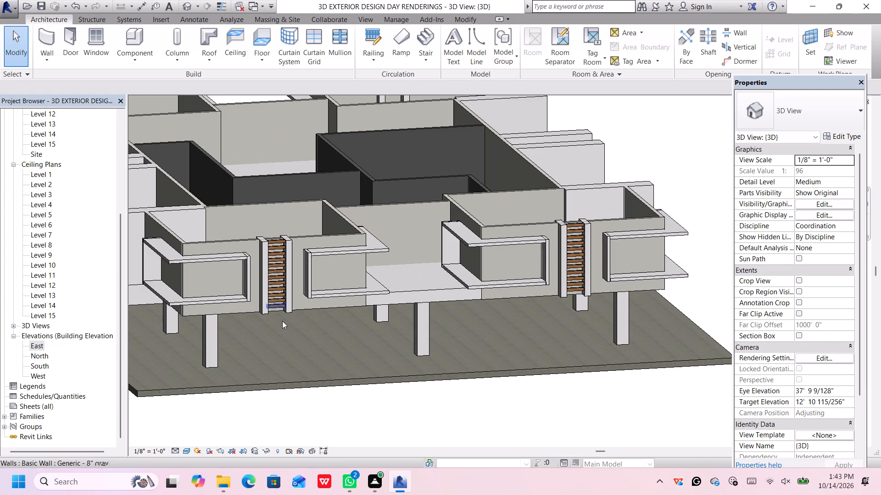
Examine the whole building in 3D from several angles, comparing both east-side wood stacks with the wall pairs at the remaining corner rooms.
scroll(568, 318, "down", 4)
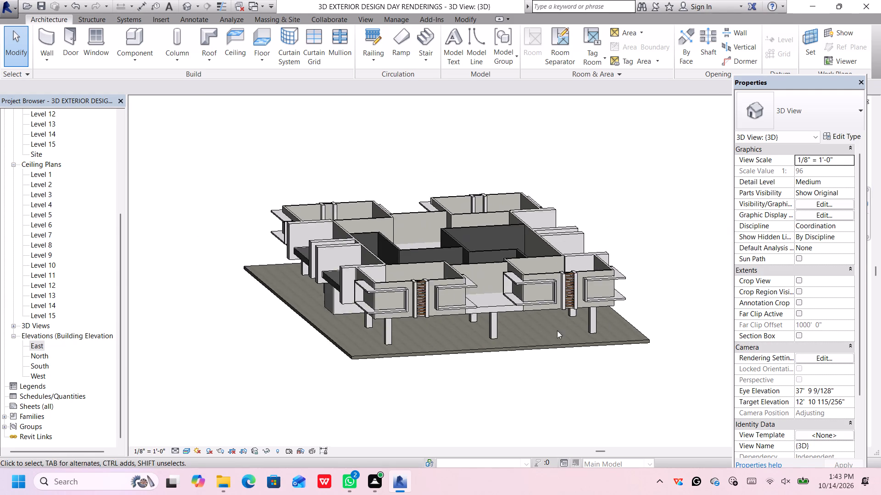
scroll(557, 330, "down", 2)
scroll(687, 280, "up", 2)
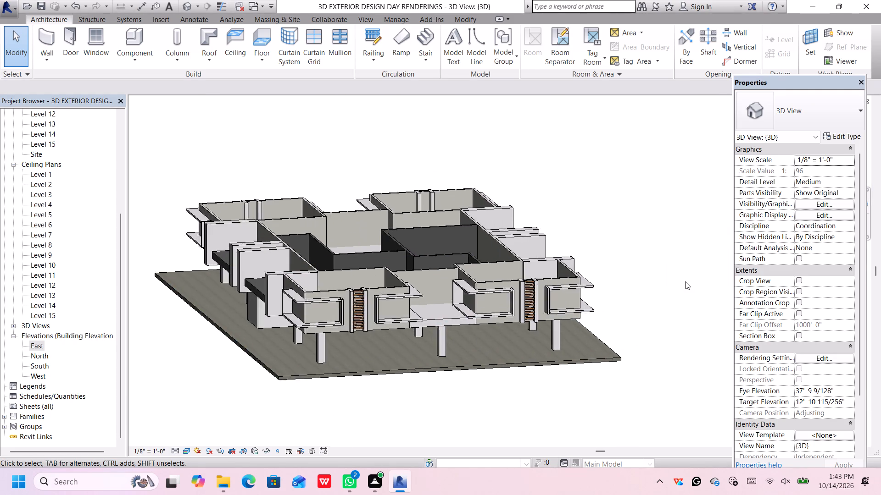
scroll(685, 281, "up", 2)
scroll(628, 302, "down", 1)
middle_click_drag(628, 302, 663, 283)
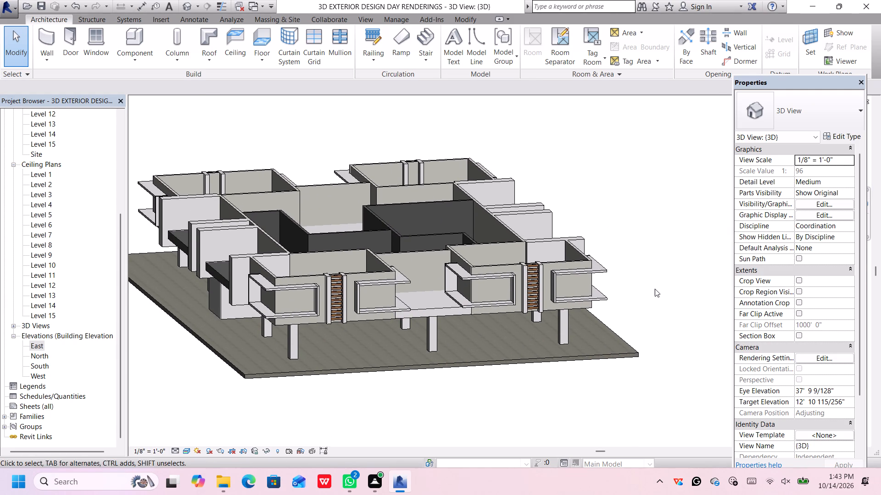
middle_click_drag(655, 289, 548, 267)
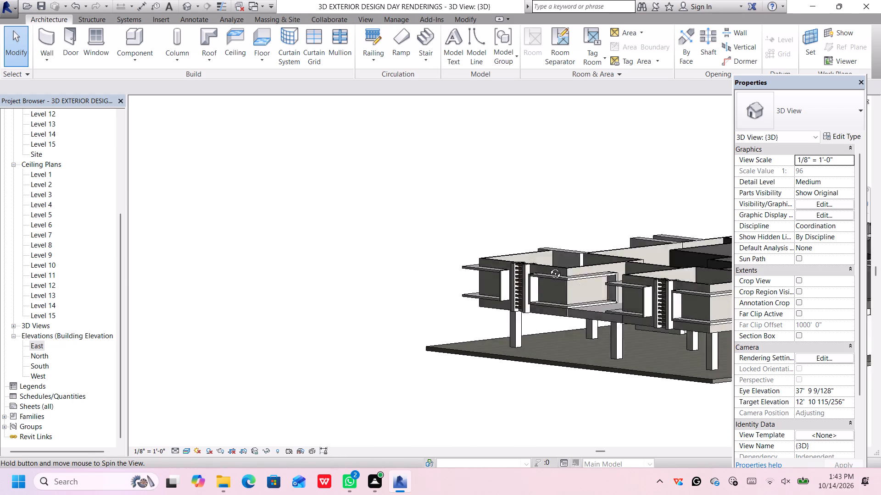
middle_click_drag(548, 267, 612, 271)
middle_click(612, 271)
scroll(644, 405, "down", 3)
middle_click_drag(641, 401, 603, 369)
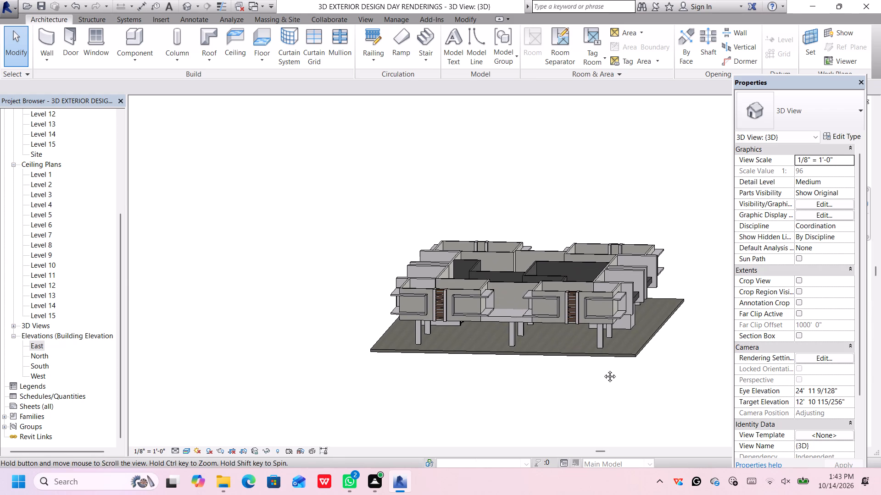
middle_click_drag(603, 369, 586, 367)
middle_click_drag(596, 372, 567, 363, "shift")
scroll(631, 347, "up", 3)
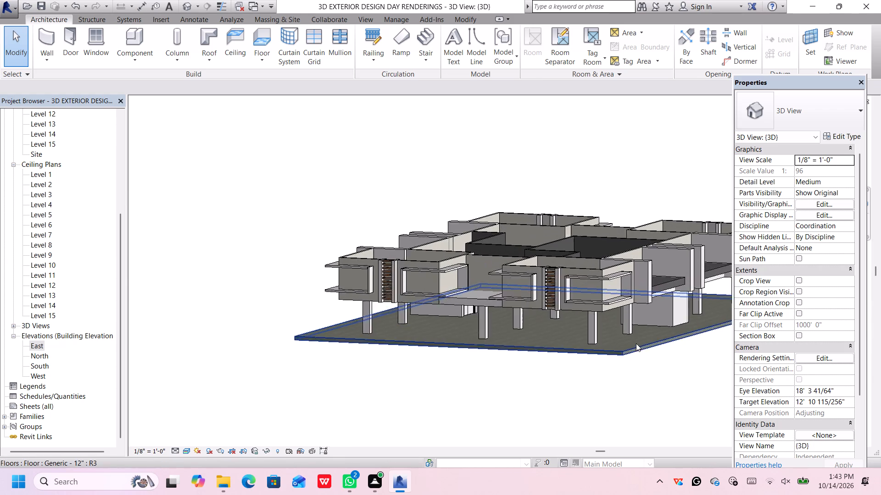
scroll(636, 343, "up", 2)
middle_click_drag(644, 341, 565, 378)
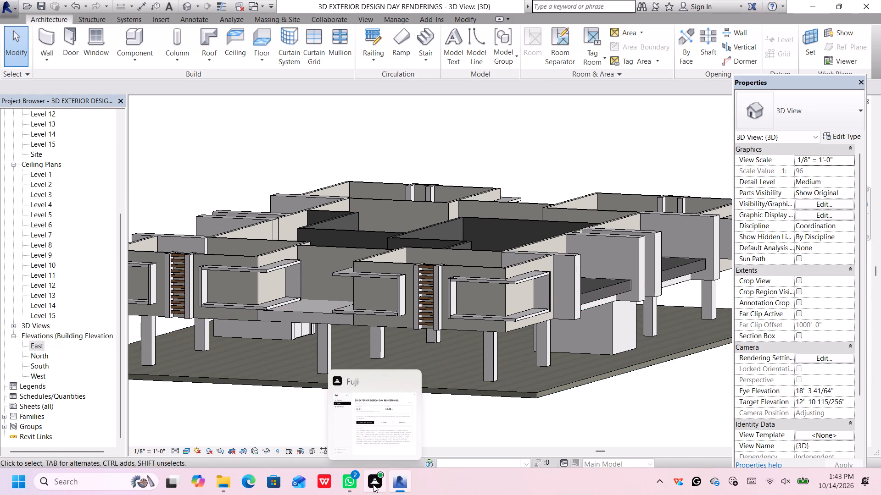
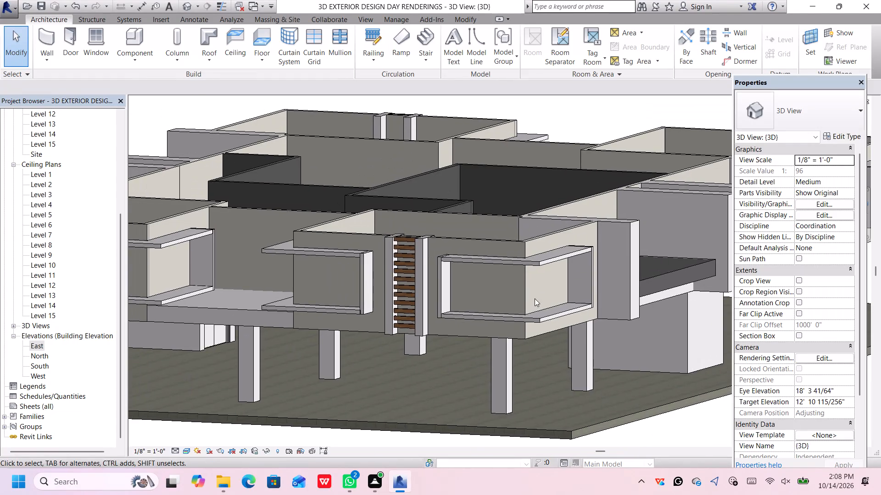
Save the project.
scroll(535, 298, "down", 4)
scroll(435, 273, "up", 1)
middle_click_drag(473, 367, 410, 371)
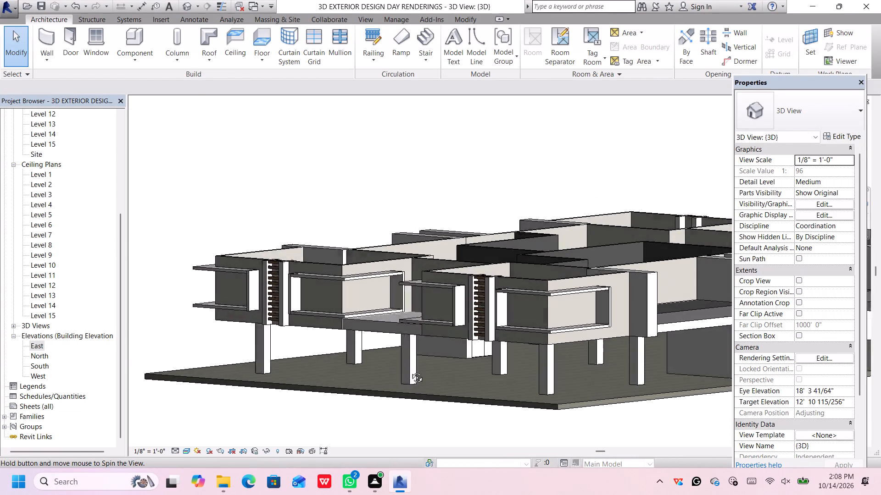
middle_click_drag(410, 371, 423, 376)
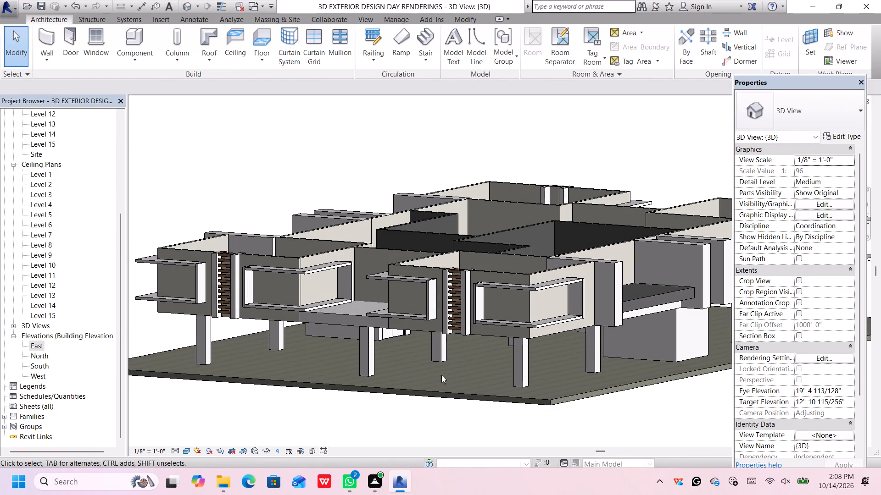
scroll(465, 363, "up", 4)
middle_click_drag(564, 331, 485, 344)
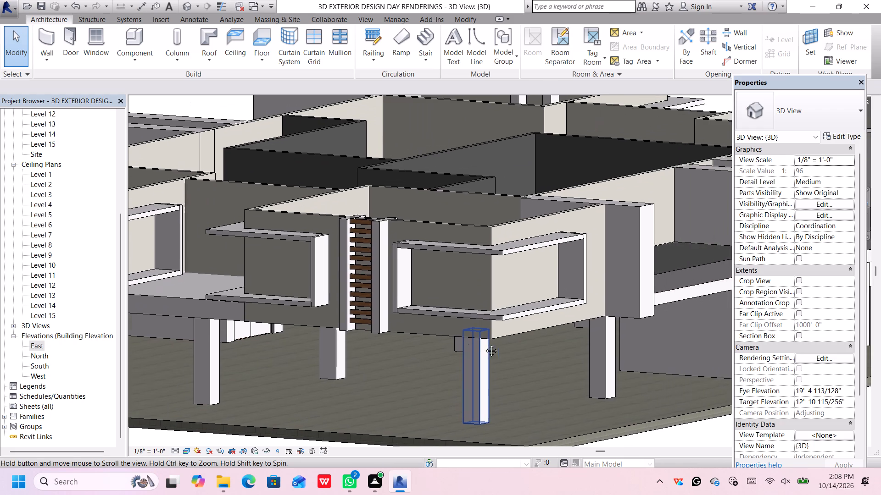
middle_click_drag(485, 344, 459, 343)
left_click(152, 42)
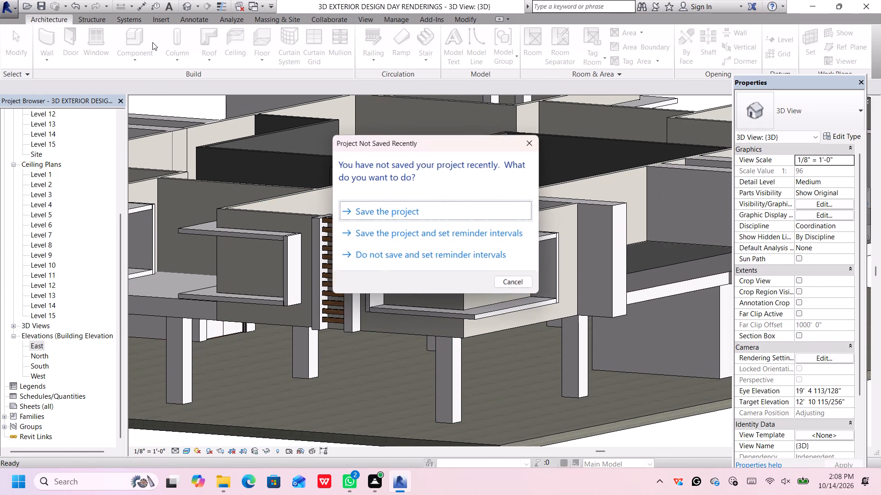
left_click(395, 214)
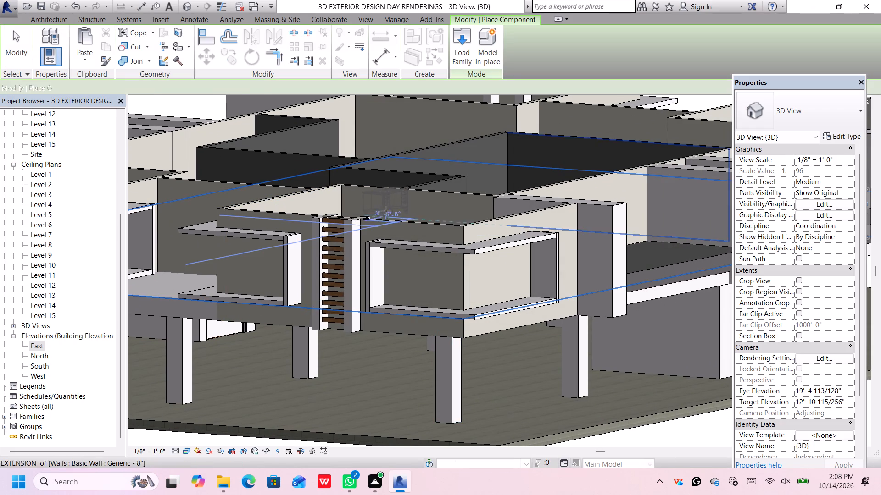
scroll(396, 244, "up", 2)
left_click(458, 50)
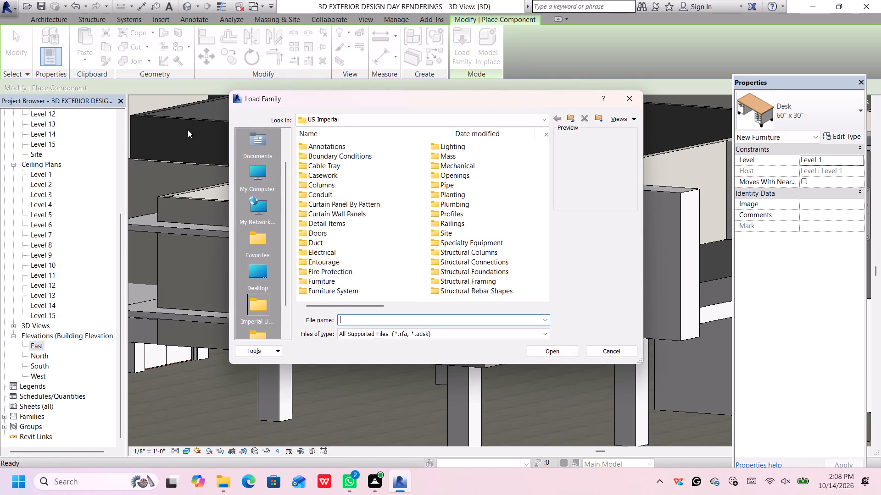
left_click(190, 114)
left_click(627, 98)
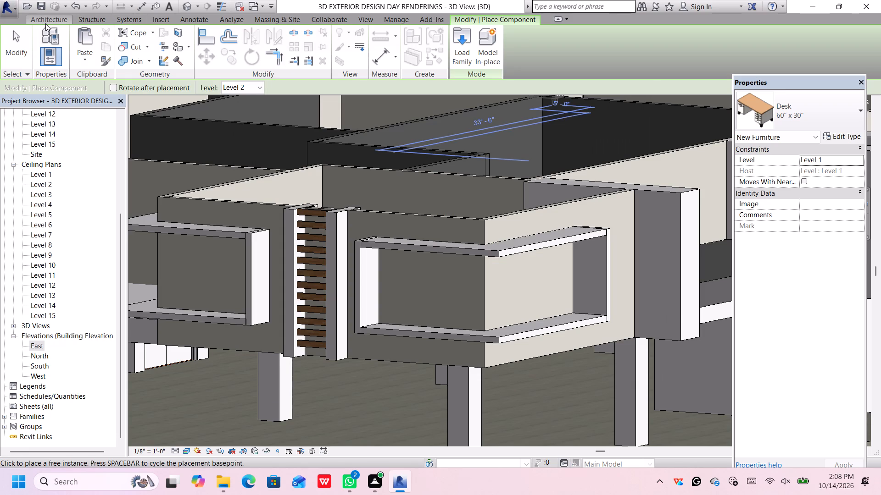
Start the Window tool with the Fixed 36" x 48" type for placement on the building's walls.
double_click(47, 19)
double_click(93, 49)
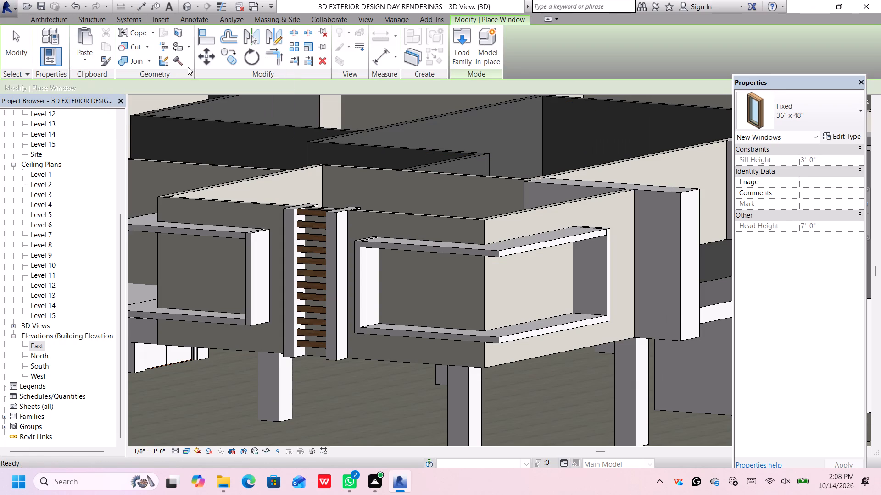
scroll(276, 110, "down", 1)
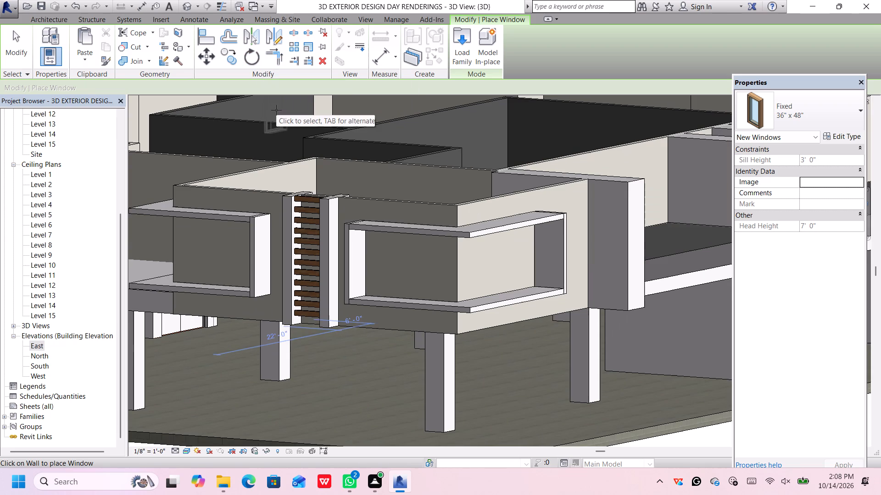
scroll(277, 110, "down", 3)
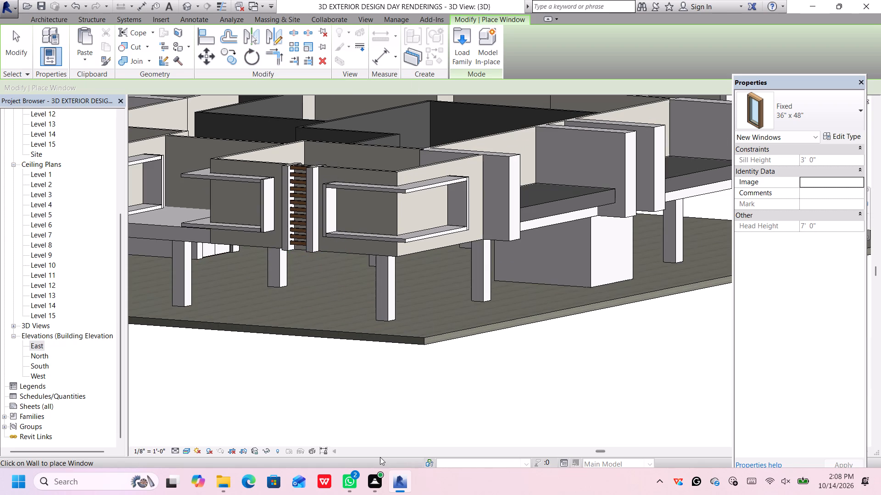
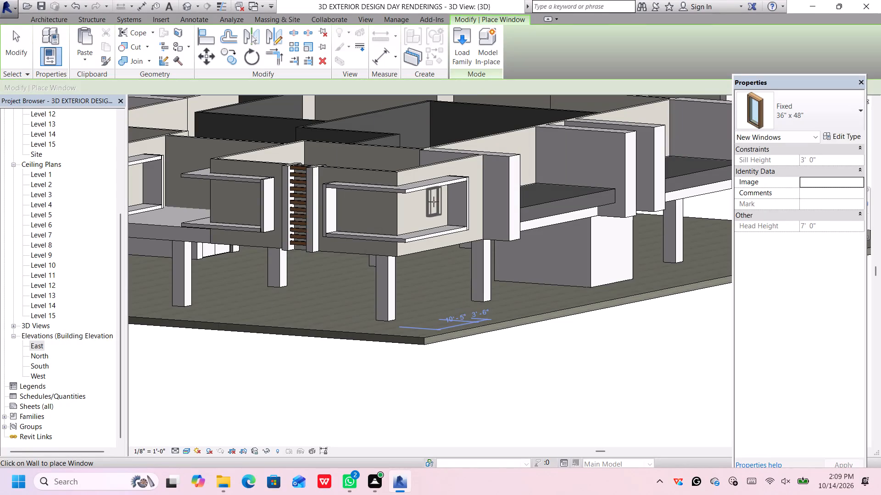
Preview the window families in the US Imperial Windows library folder and load the Curtain Wall Awning family.
scroll(411, 222, "up", 1)
scroll(410, 221, "down", 1)
scroll(409, 220, "up", 4)
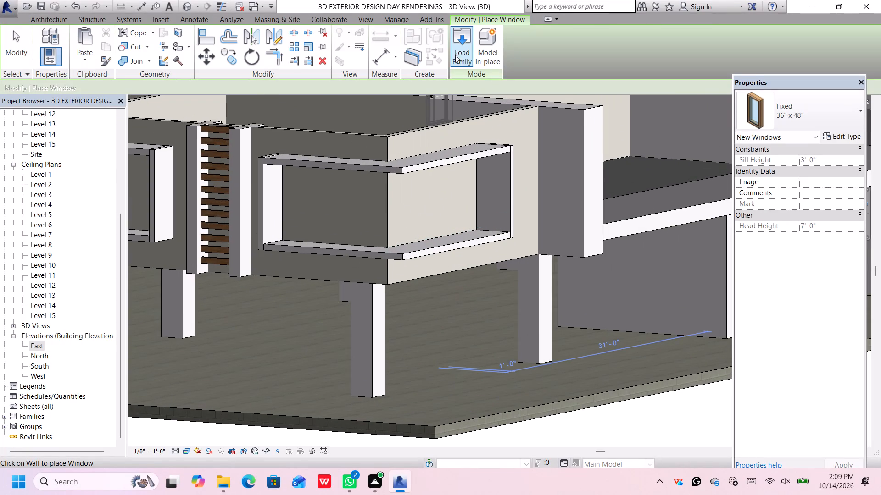
left_click(459, 36)
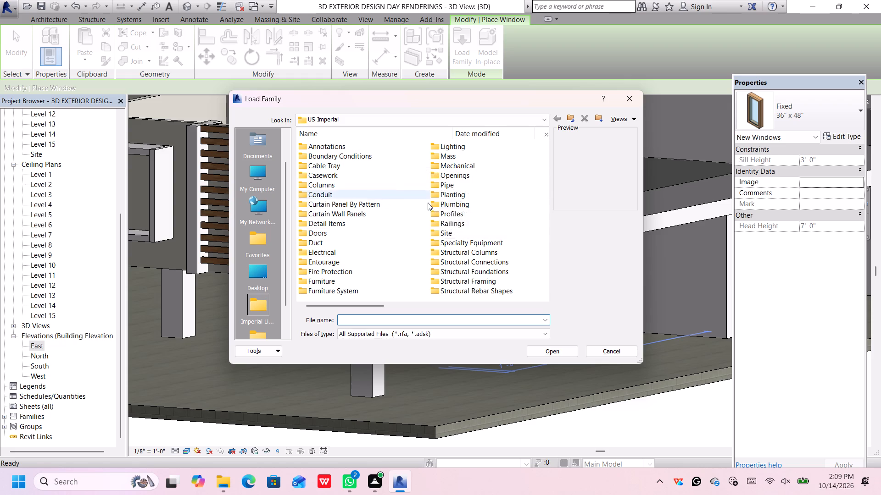
scroll(469, 199, "down", 2)
double_click(319, 195)
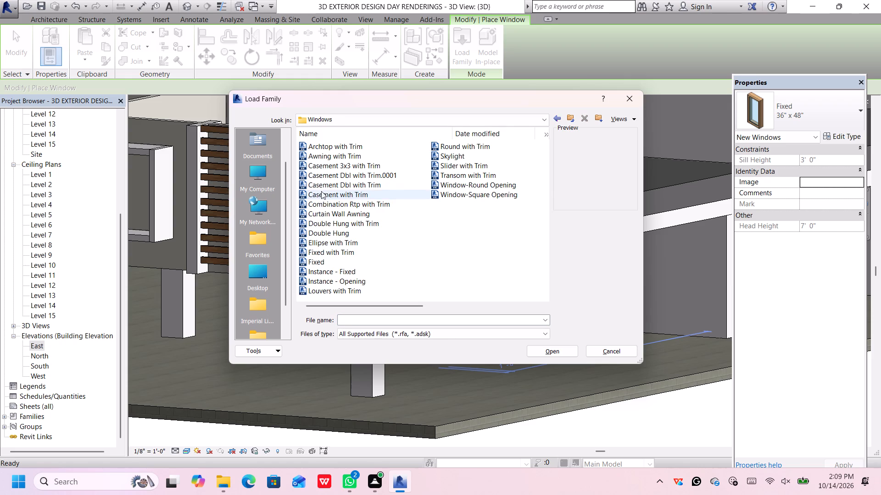
left_click(357, 148)
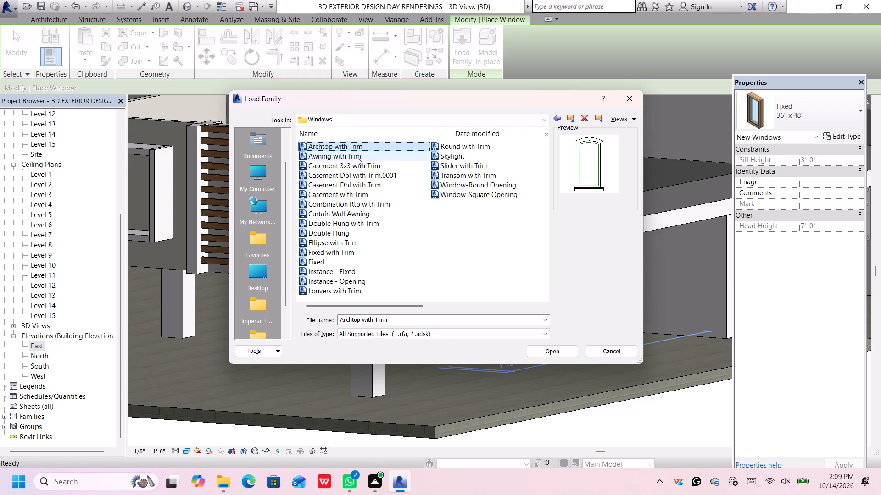
left_click(357, 157)
left_click(360, 168)
left_click(361, 179)
left_click(362, 188)
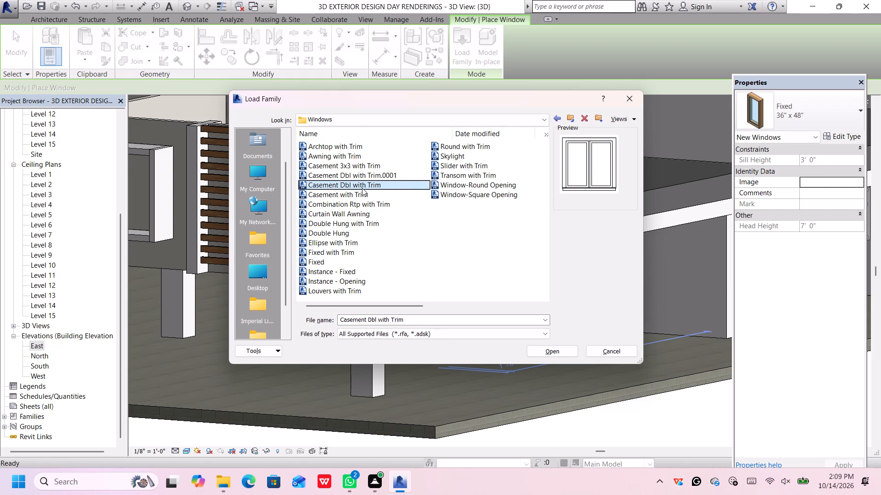
left_click(363, 197)
left_click(365, 207)
left_click(365, 217)
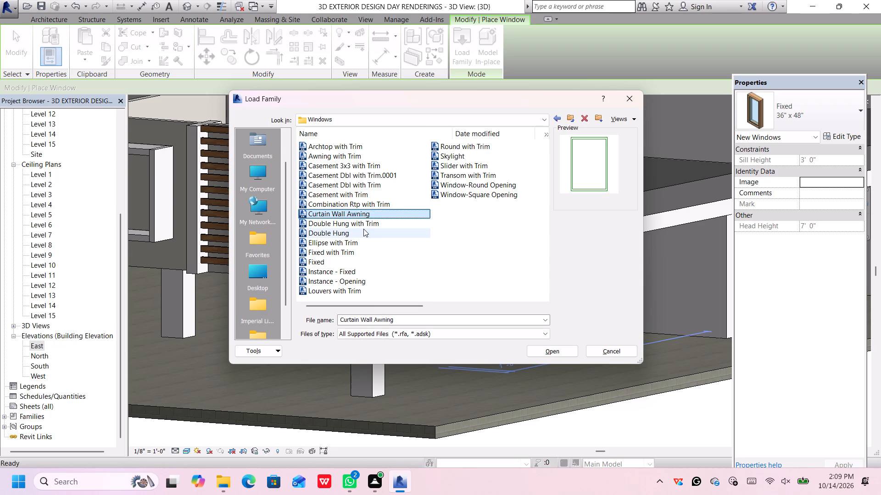
left_click(366, 225)
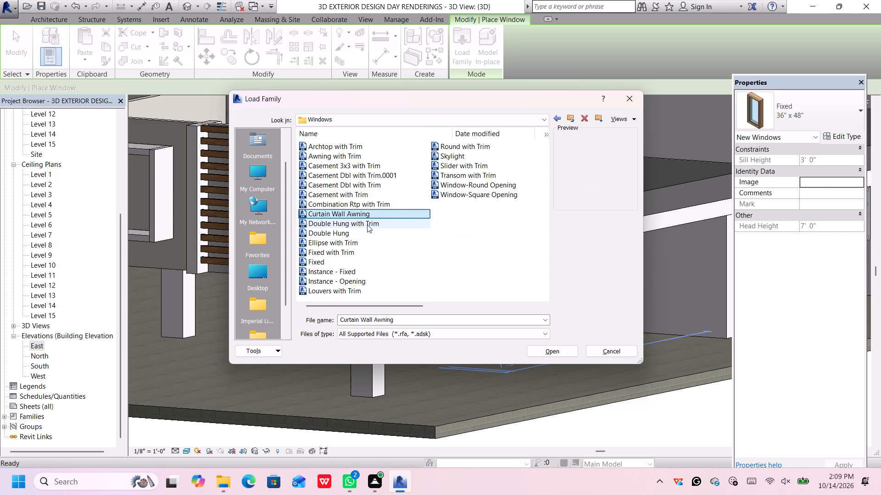
left_click(370, 213)
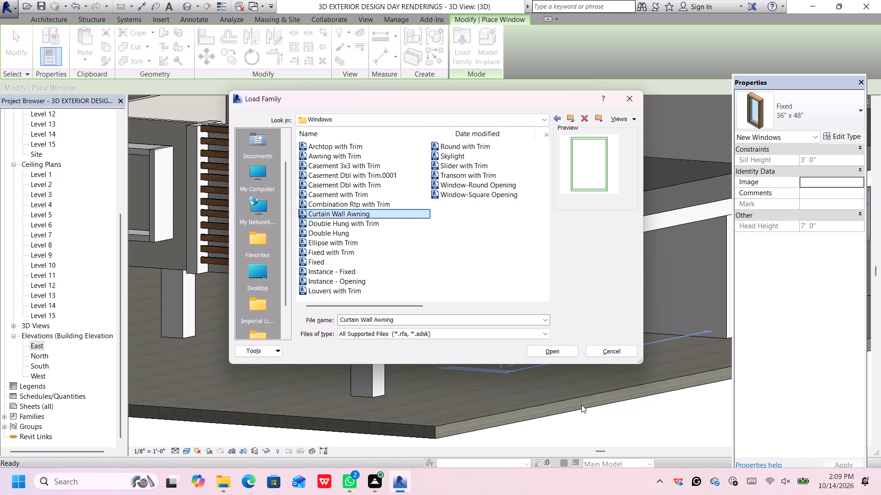
left_click(566, 352)
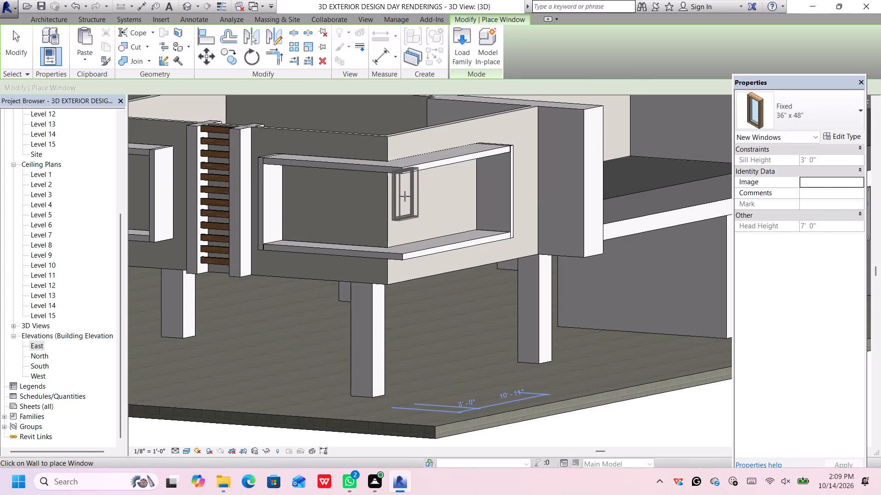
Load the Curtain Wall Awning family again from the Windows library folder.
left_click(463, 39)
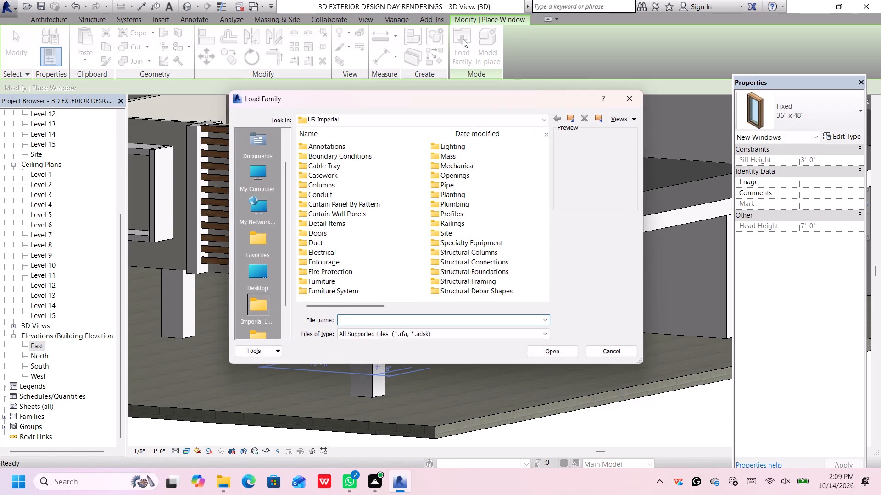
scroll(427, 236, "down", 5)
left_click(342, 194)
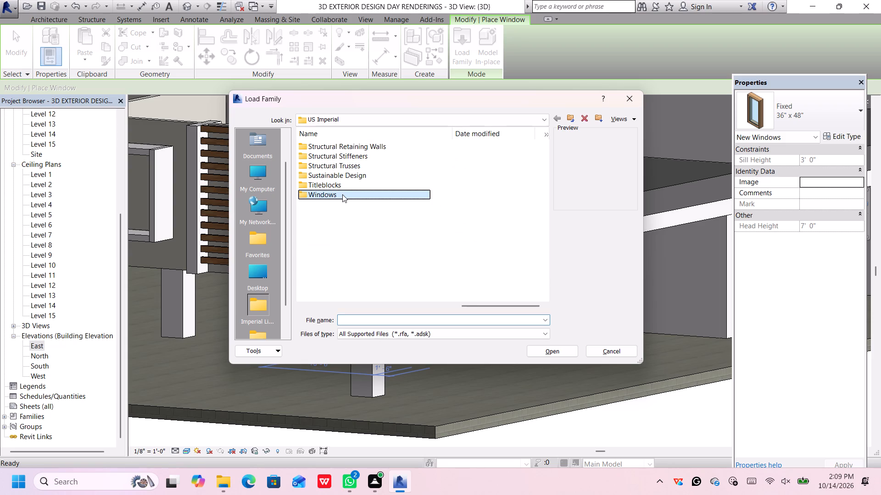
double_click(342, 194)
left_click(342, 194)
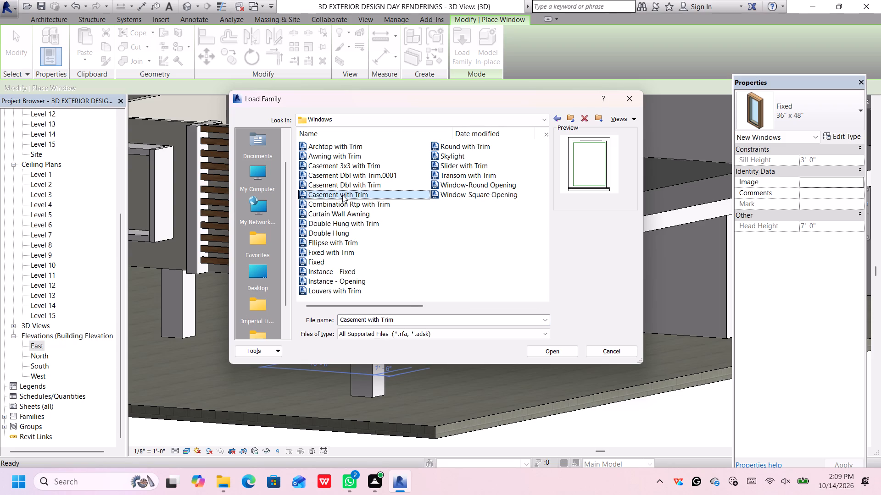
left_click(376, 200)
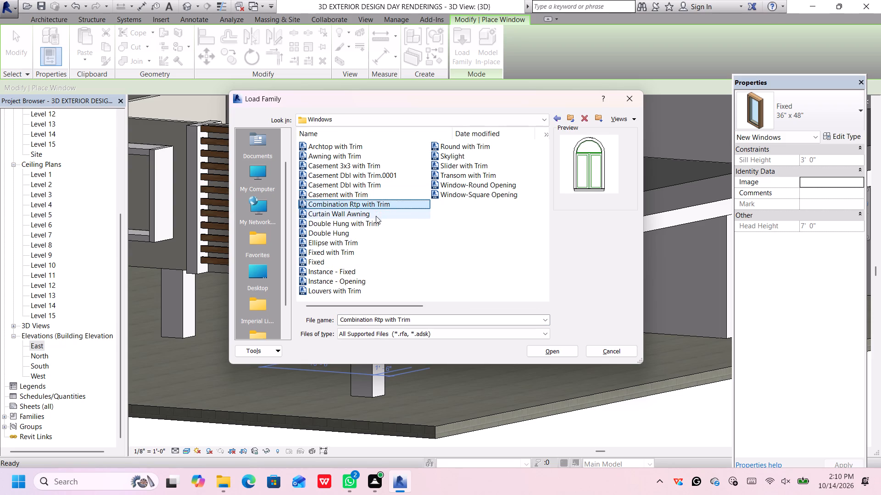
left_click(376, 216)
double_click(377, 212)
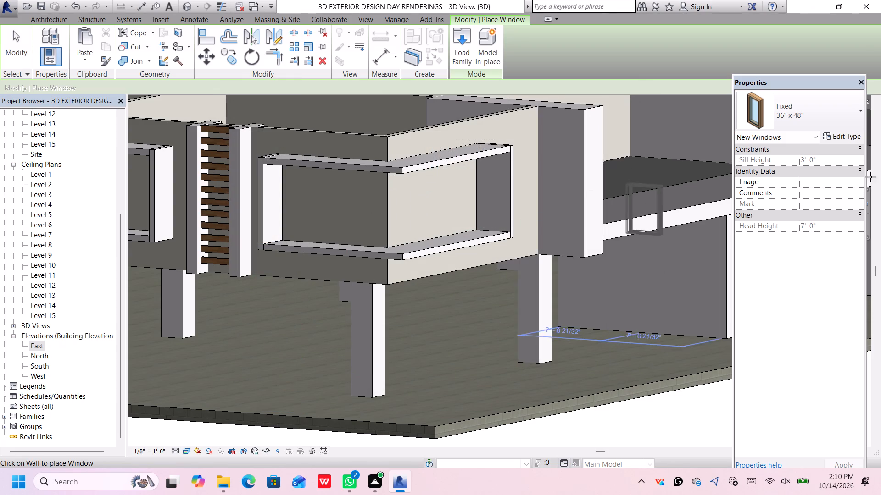
Set the window type for placement to Fixed 36" x 72".
left_click(819, 112)
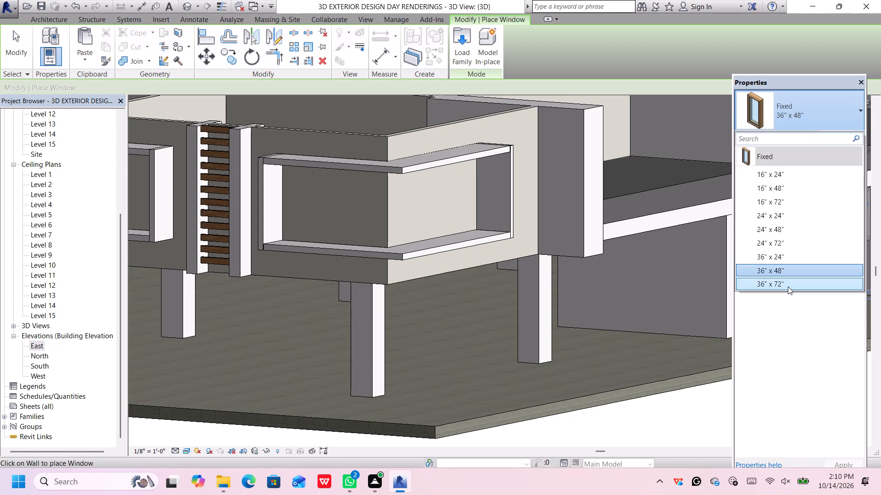
left_click(788, 286)
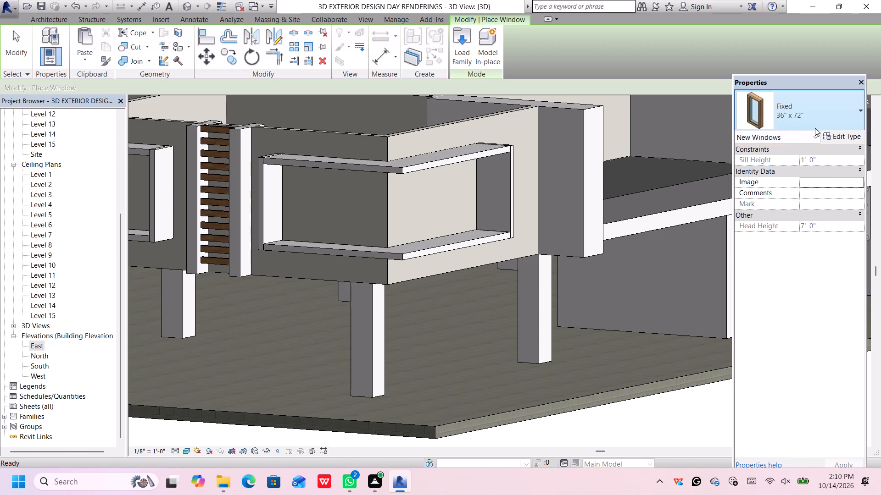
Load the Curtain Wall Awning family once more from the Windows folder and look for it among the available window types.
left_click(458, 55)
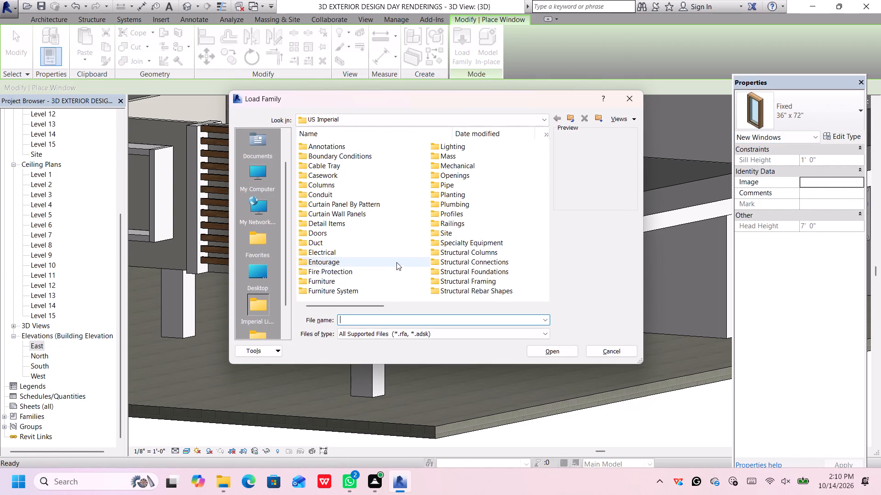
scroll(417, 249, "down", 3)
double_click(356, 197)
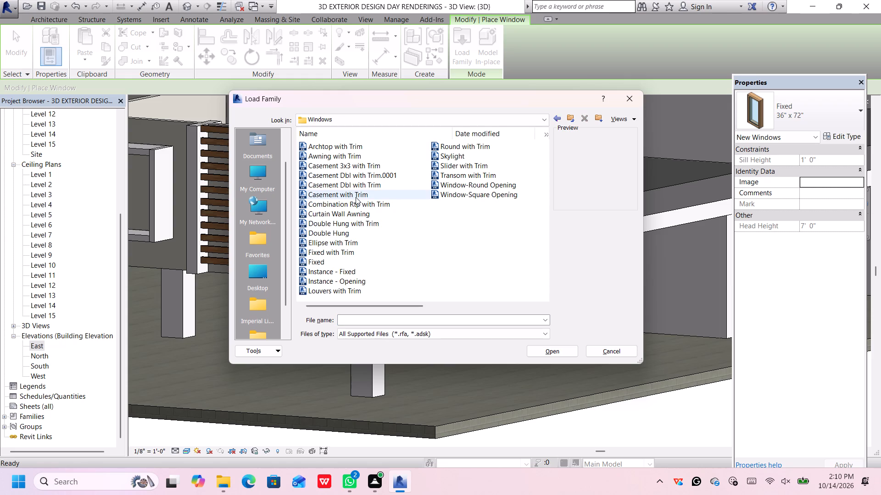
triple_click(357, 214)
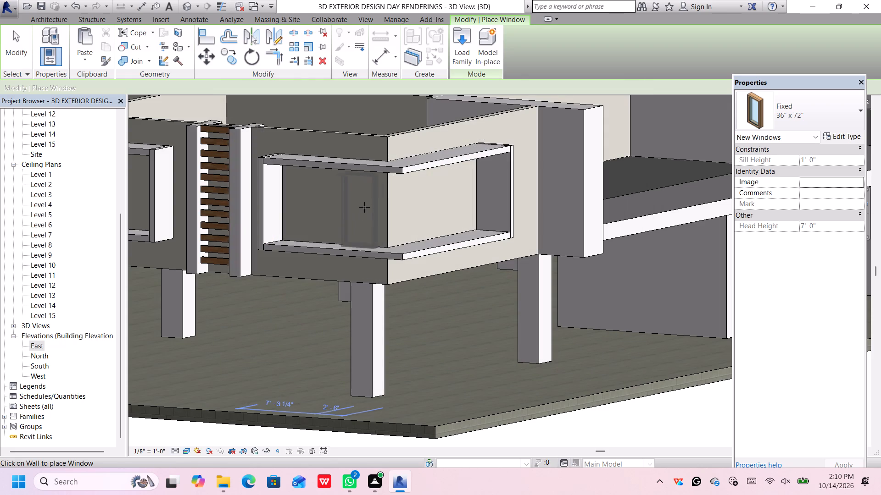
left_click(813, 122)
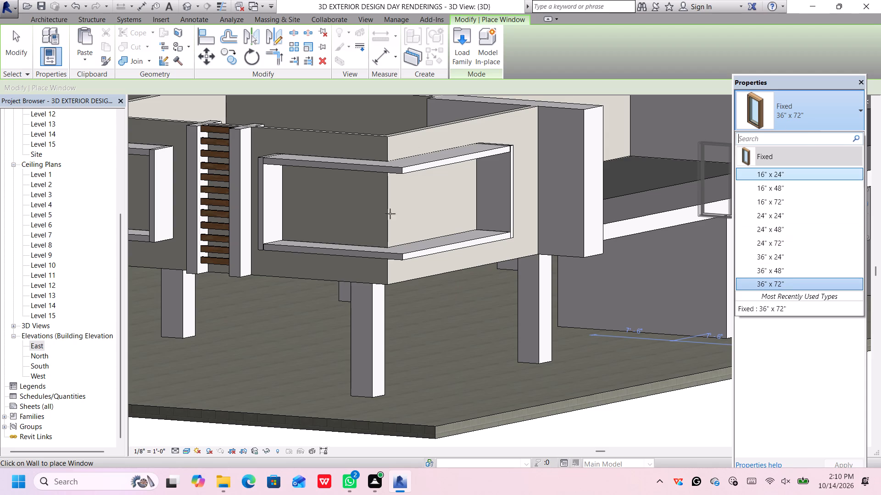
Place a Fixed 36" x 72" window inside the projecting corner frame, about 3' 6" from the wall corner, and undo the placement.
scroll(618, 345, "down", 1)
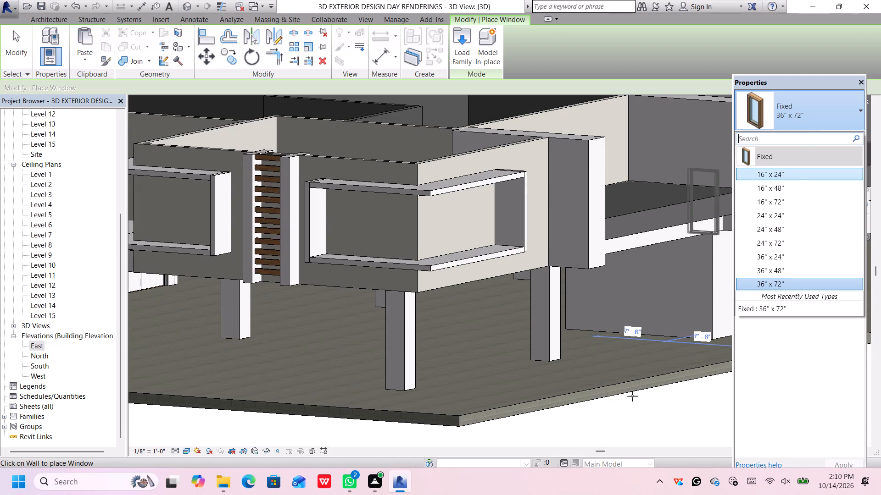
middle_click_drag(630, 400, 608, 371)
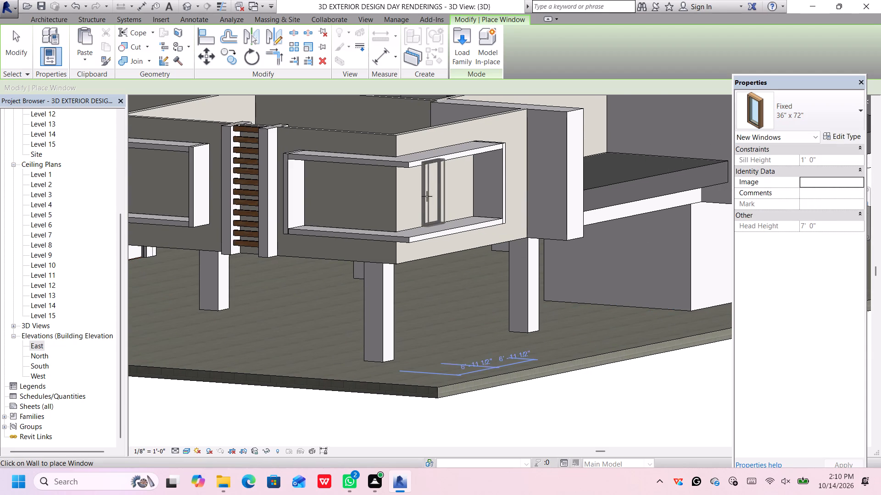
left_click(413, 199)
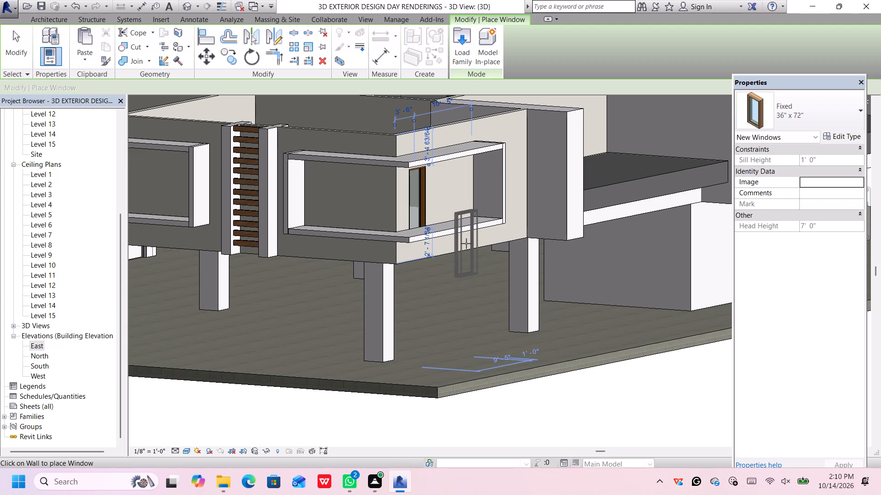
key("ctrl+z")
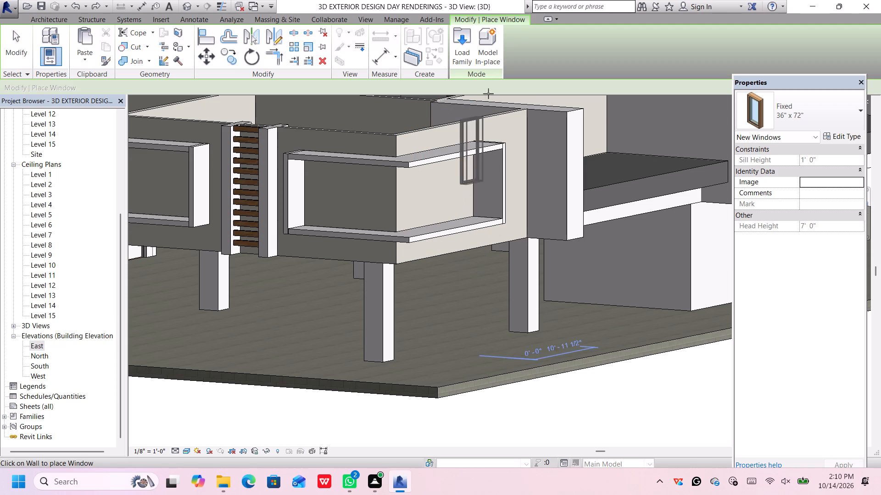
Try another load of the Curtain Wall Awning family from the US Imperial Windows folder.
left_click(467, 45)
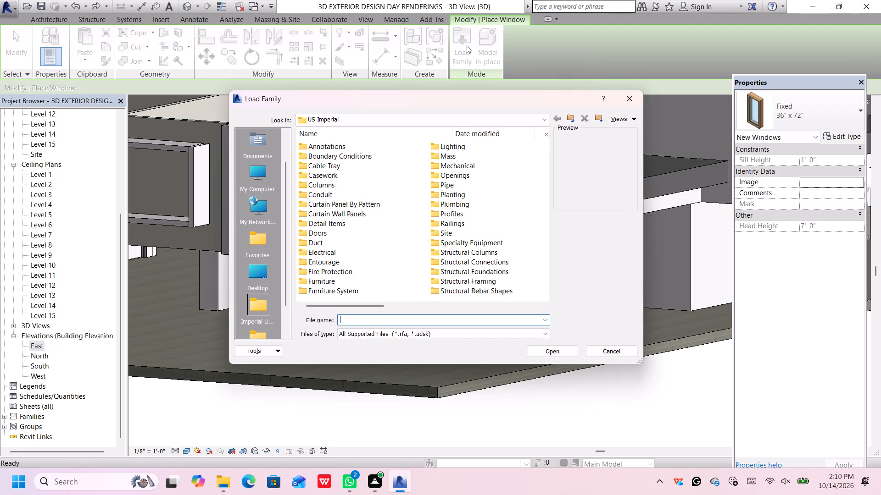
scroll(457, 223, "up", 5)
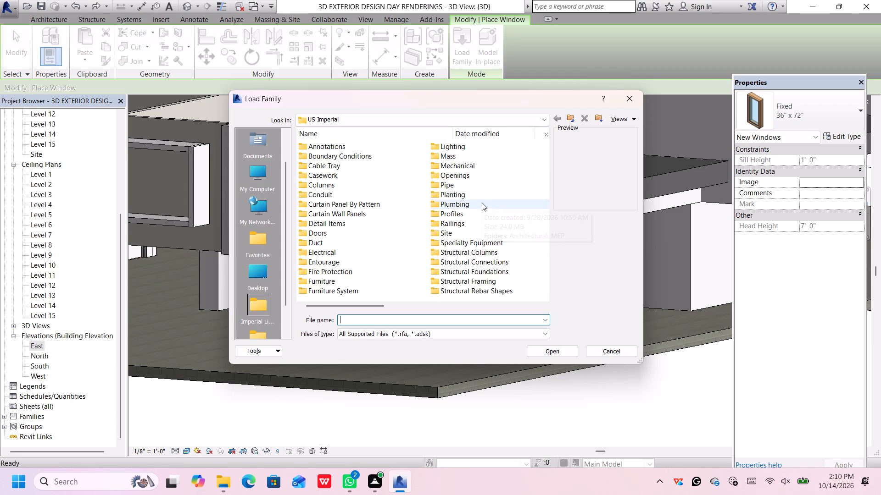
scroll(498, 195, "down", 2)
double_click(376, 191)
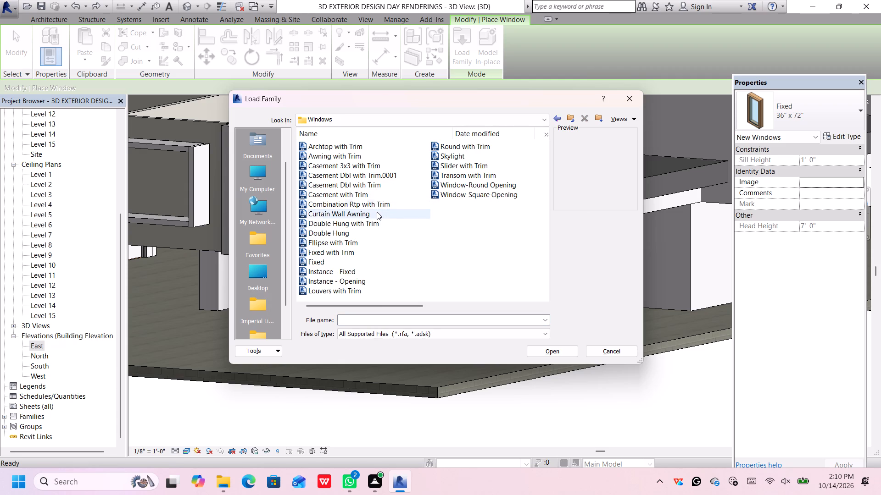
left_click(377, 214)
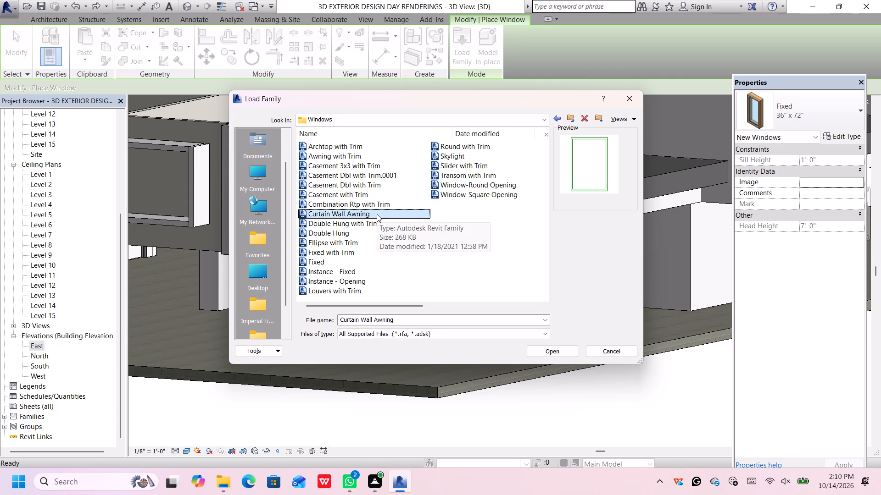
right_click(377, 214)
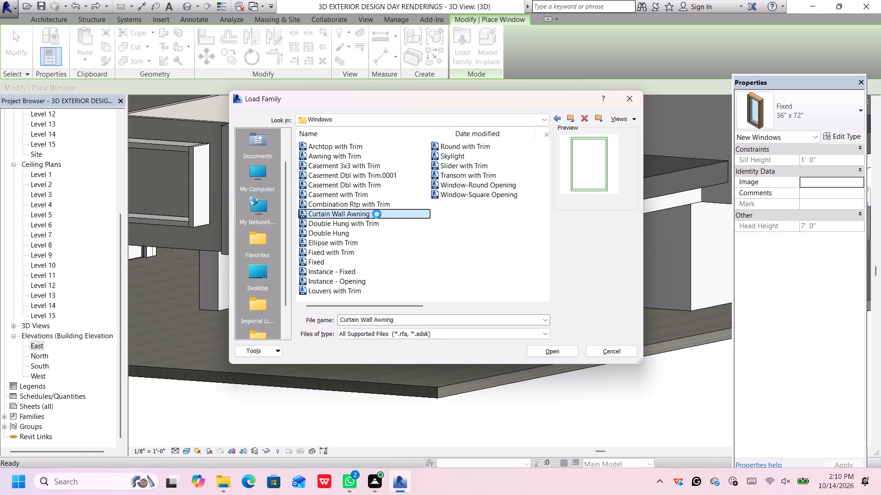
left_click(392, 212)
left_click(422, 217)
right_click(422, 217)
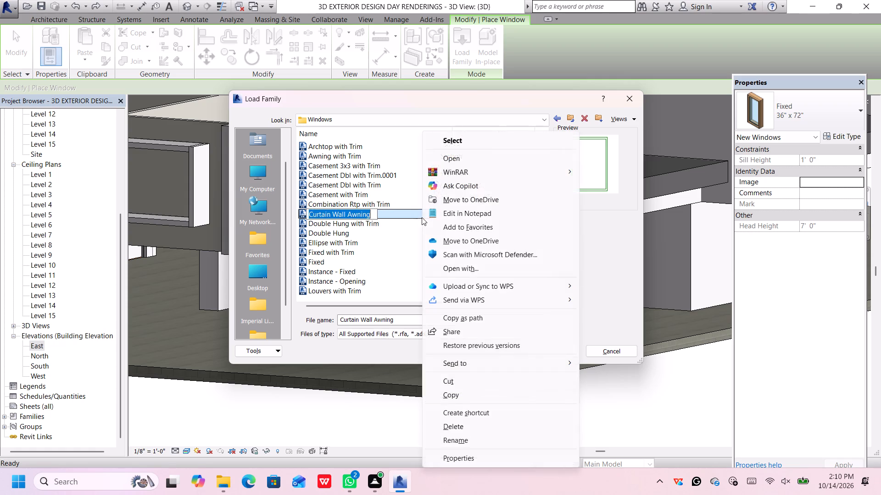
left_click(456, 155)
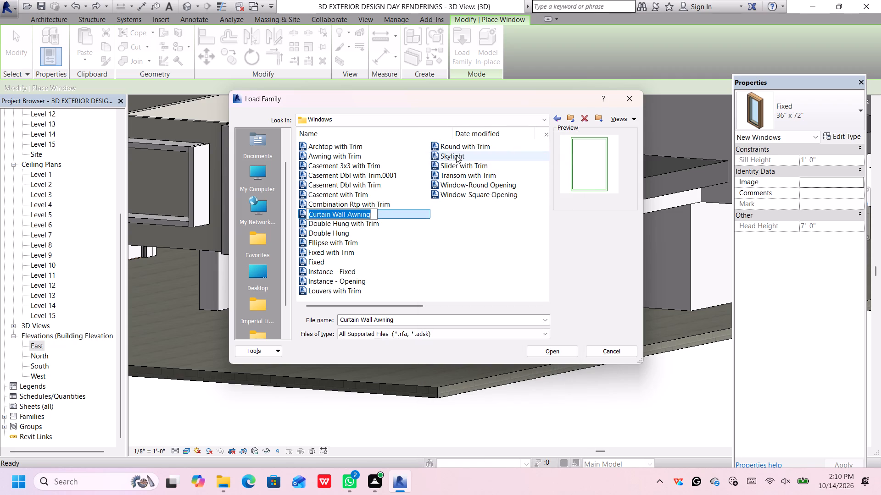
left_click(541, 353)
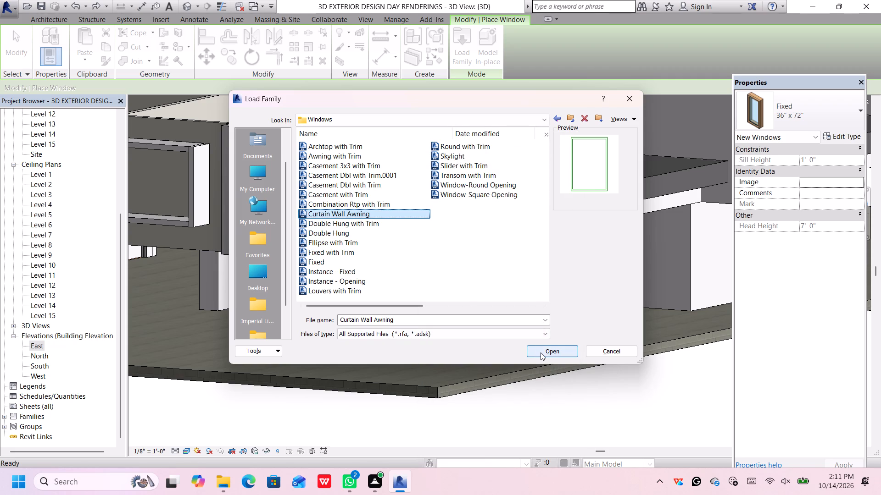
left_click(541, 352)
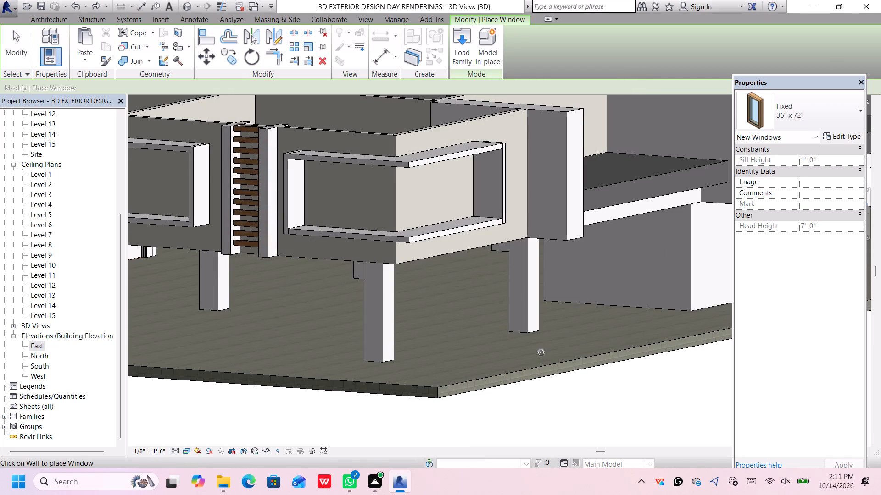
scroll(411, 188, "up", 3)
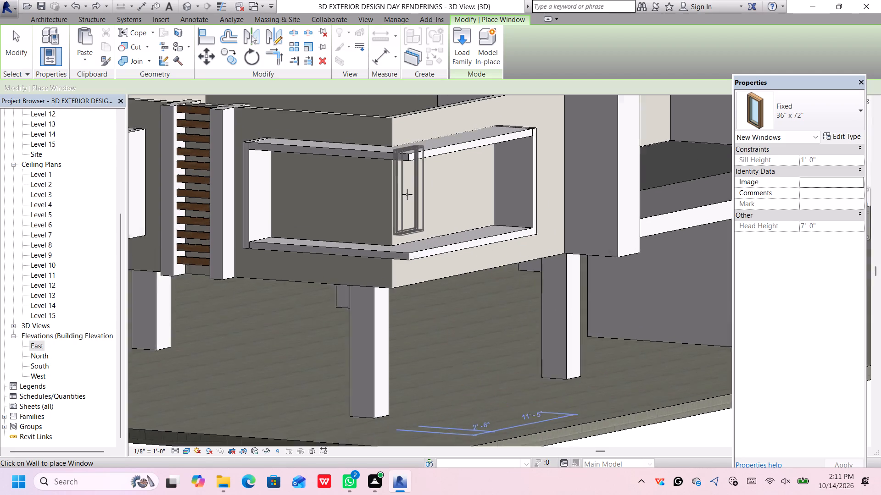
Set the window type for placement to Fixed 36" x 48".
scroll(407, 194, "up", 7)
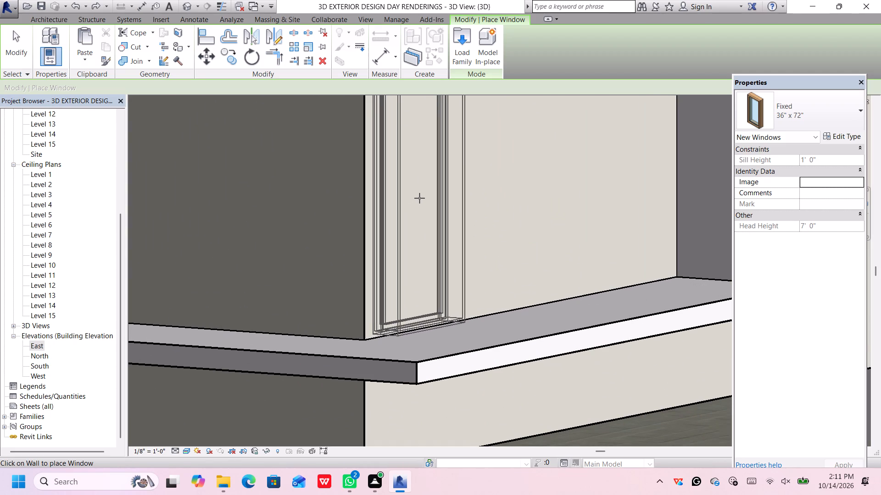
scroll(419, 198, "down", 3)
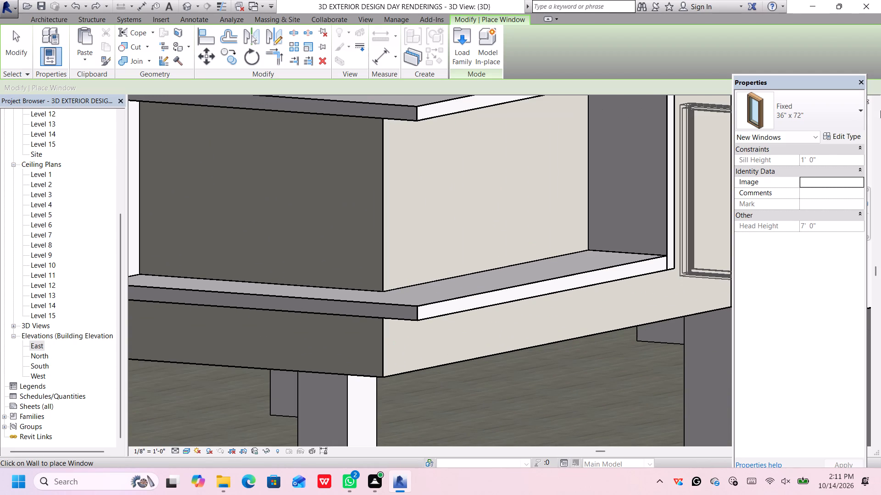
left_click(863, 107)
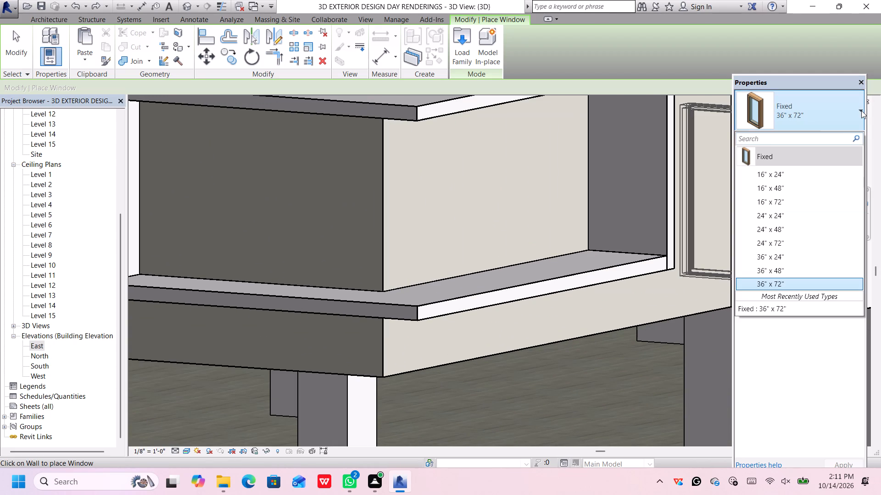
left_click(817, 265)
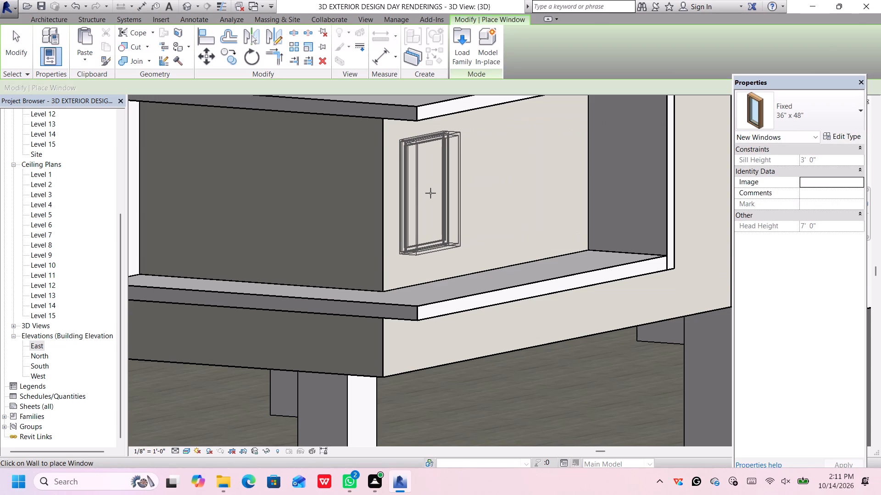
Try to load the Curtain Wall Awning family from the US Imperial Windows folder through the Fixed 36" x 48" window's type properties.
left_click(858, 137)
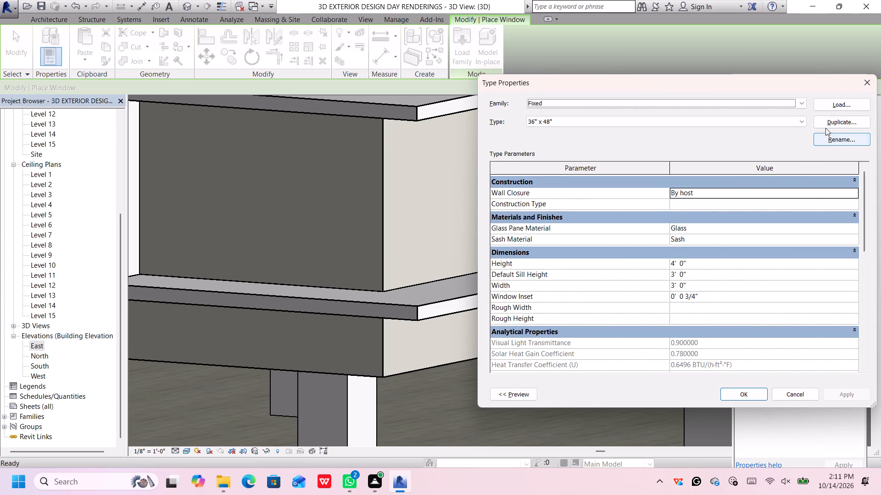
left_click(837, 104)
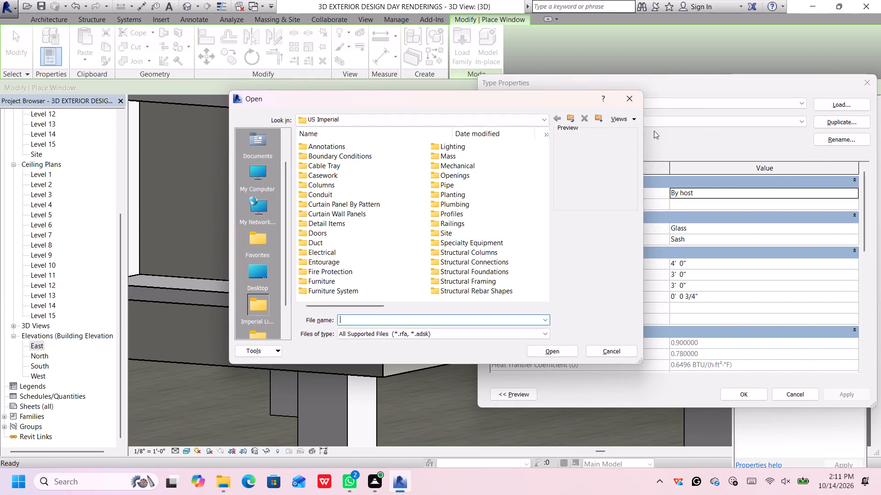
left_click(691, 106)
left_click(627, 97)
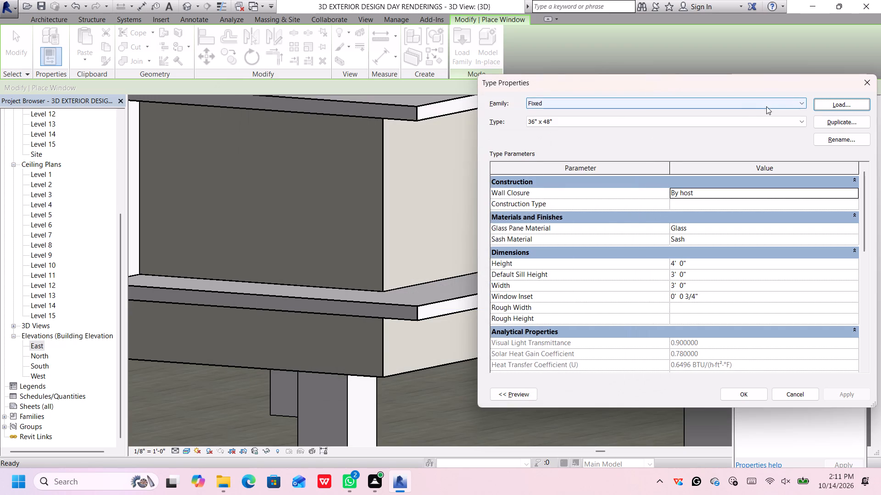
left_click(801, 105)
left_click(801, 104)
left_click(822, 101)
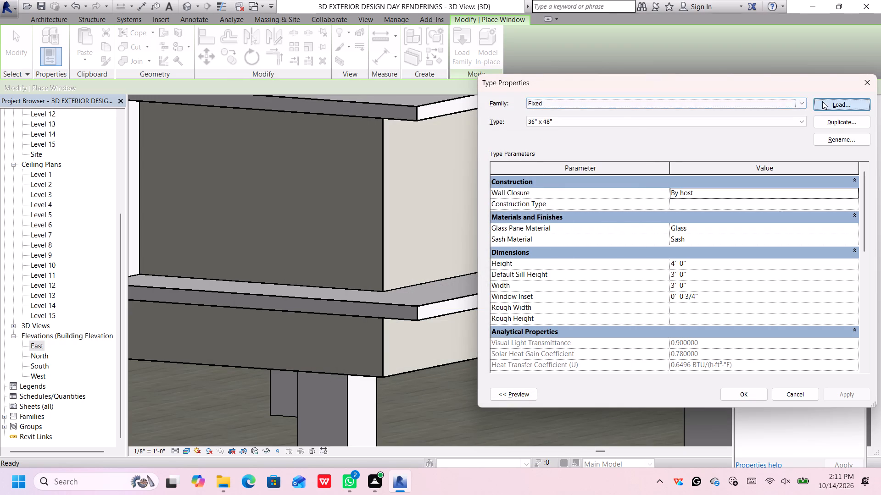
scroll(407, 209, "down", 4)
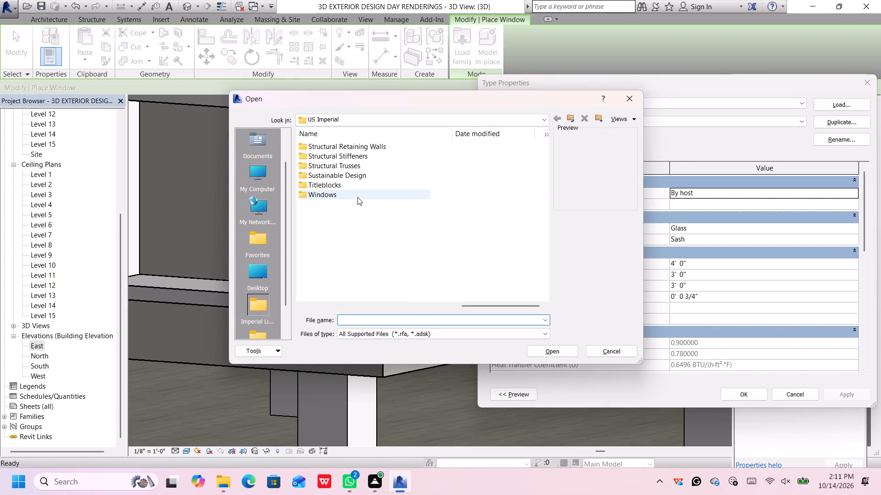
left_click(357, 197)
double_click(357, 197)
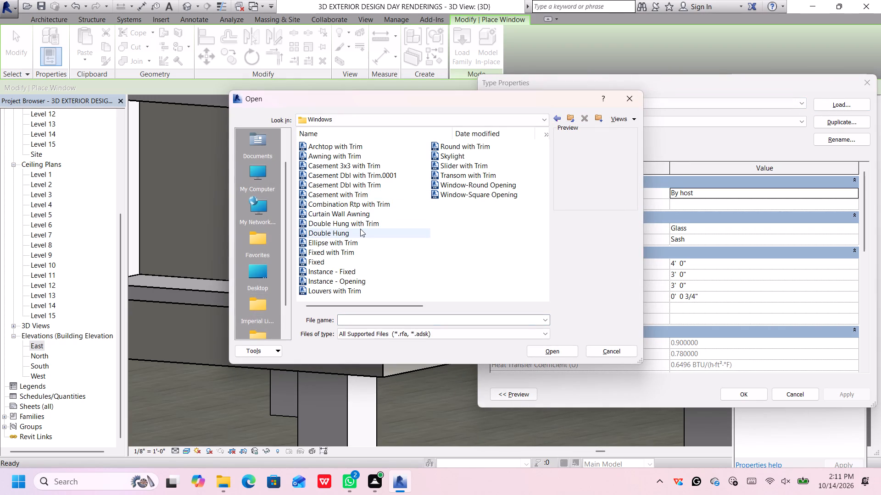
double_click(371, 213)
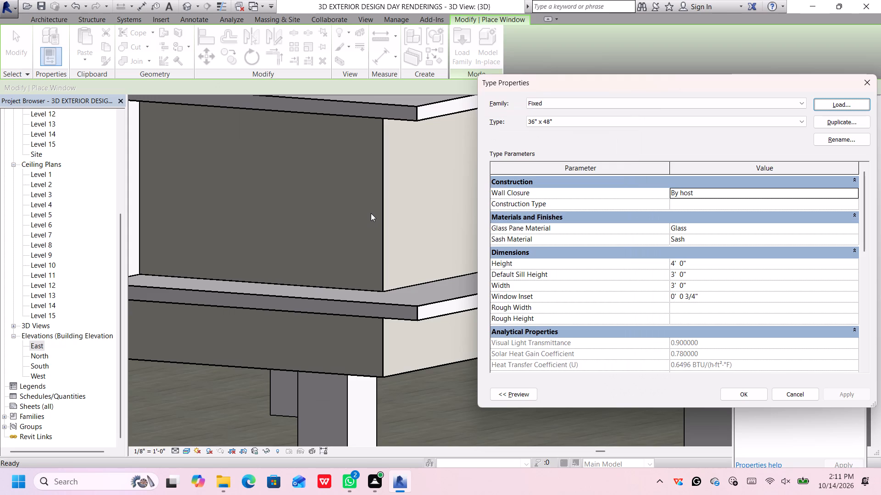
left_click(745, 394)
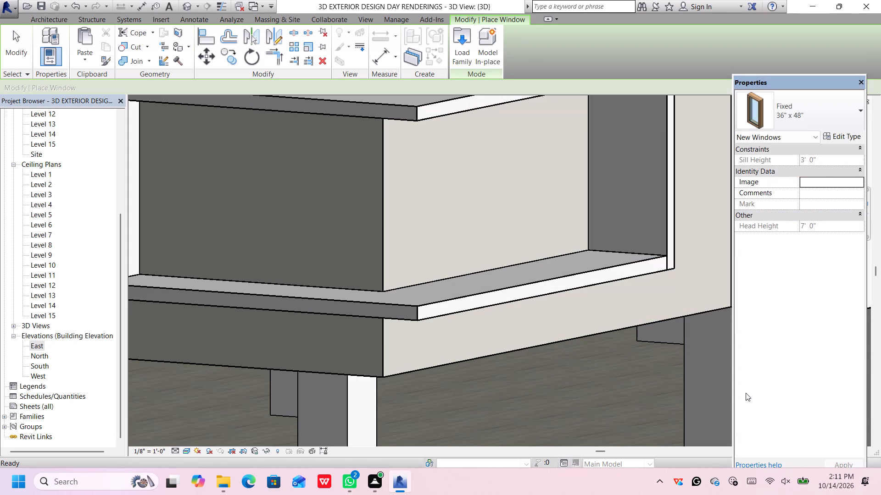
Browse the window families in the US Imperial Windows folder and load the Instance - Fixed family.
left_click(462, 44)
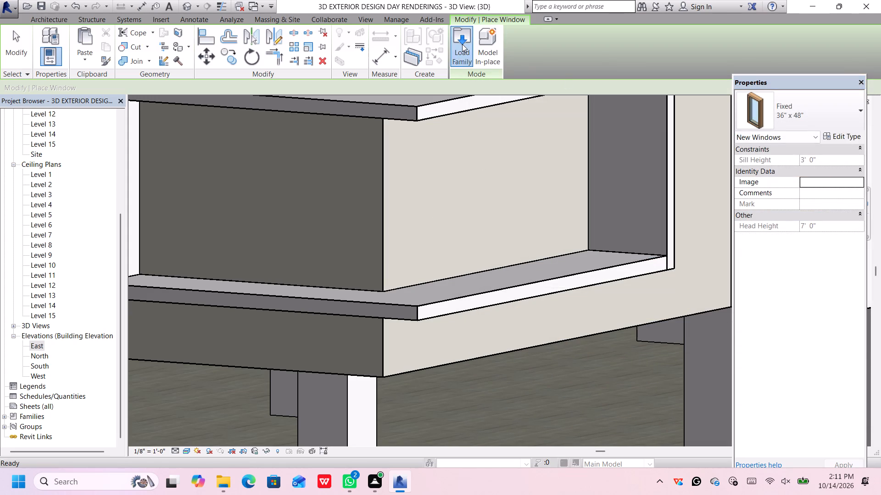
scroll(464, 202, "up", 1)
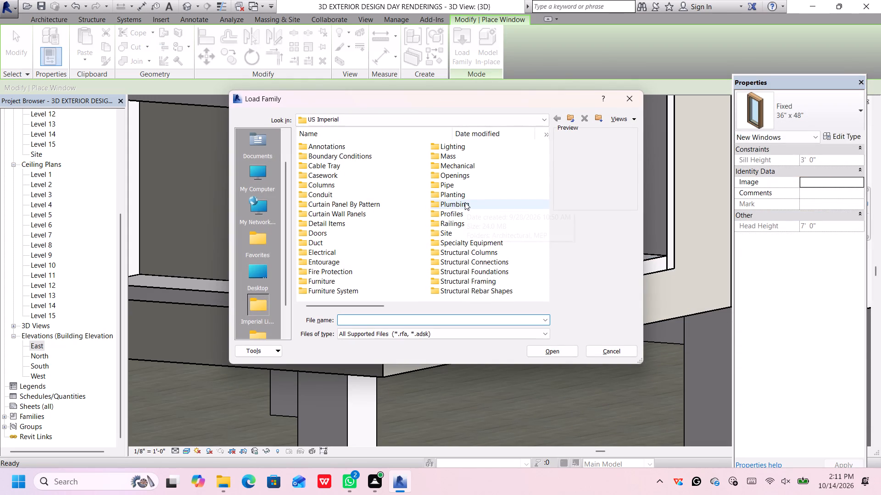
scroll(465, 202, "up", 2)
scroll(502, 209, "up", 4)
scroll(535, 287, "down", 3)
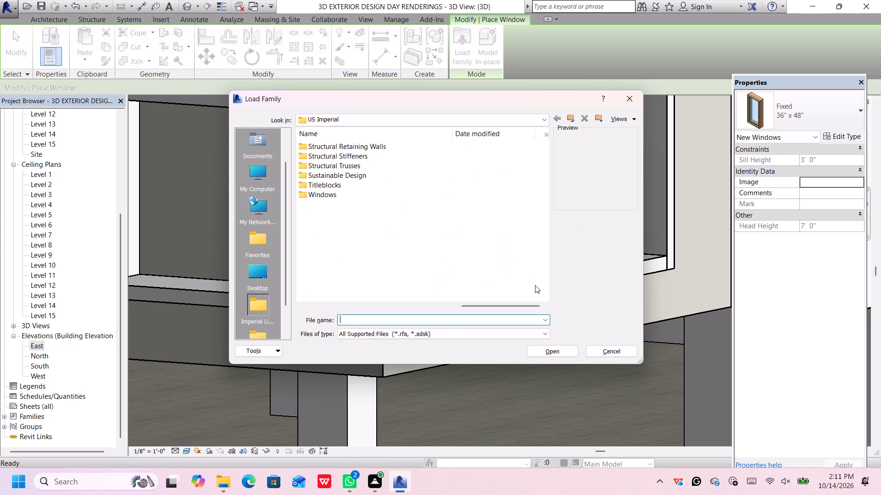
double_click(389, 193)
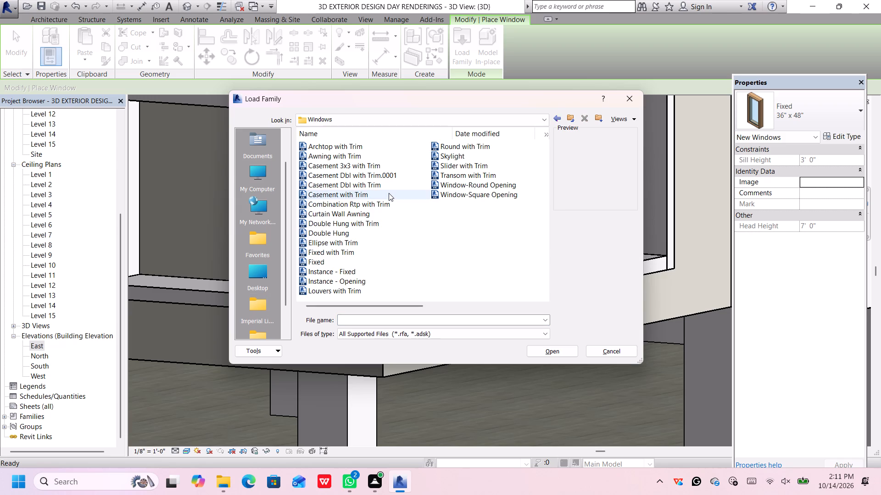
left_click(389, 193)
left_click(390, 203)
left_click(391, 214)
left_click(387, 223)
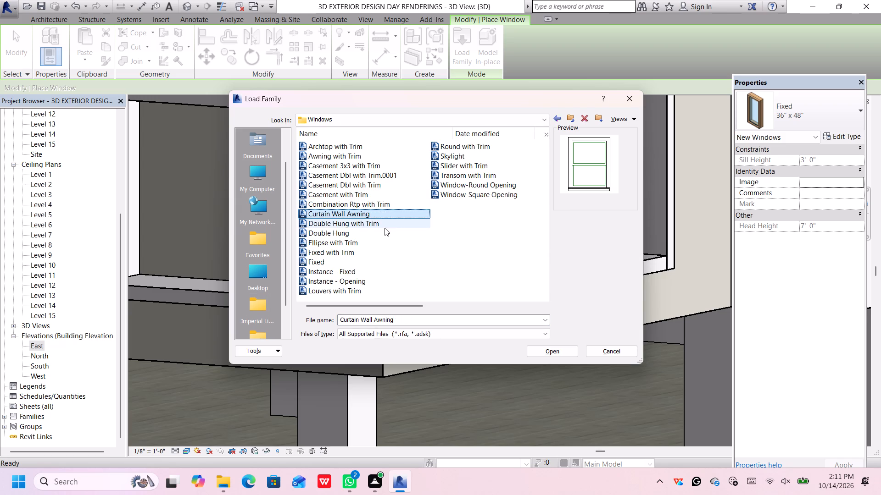
left_click(385, 237)
left_click(383, 245)
left_click(383, 257)
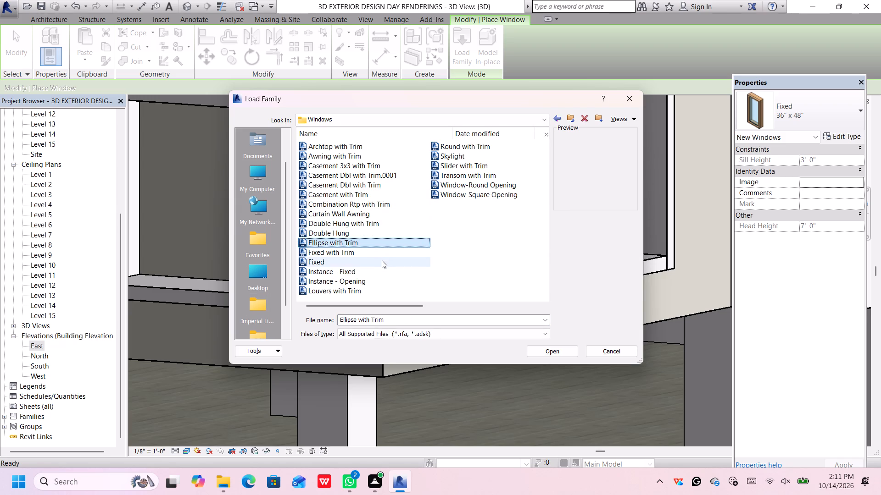
left_click(379, 269)
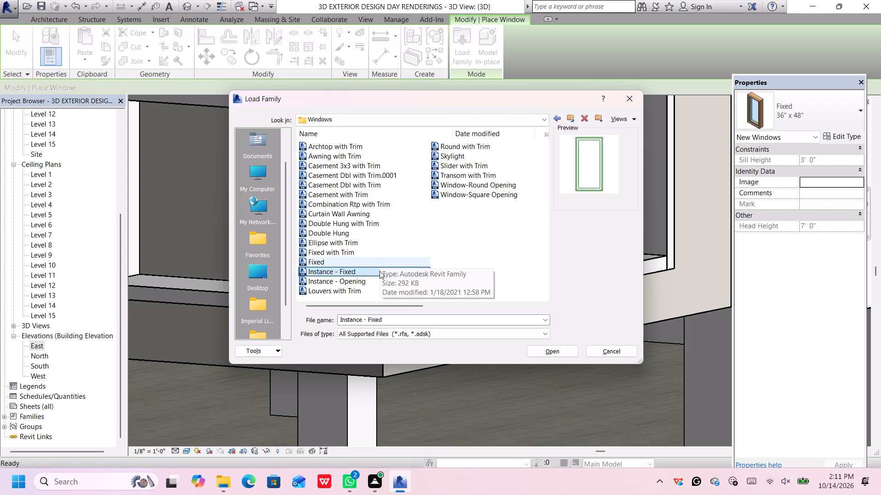
double_click(370, 273)
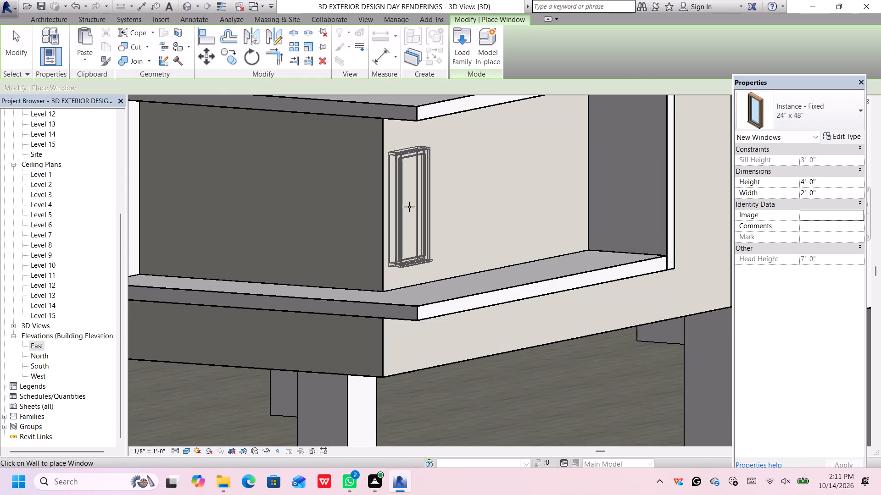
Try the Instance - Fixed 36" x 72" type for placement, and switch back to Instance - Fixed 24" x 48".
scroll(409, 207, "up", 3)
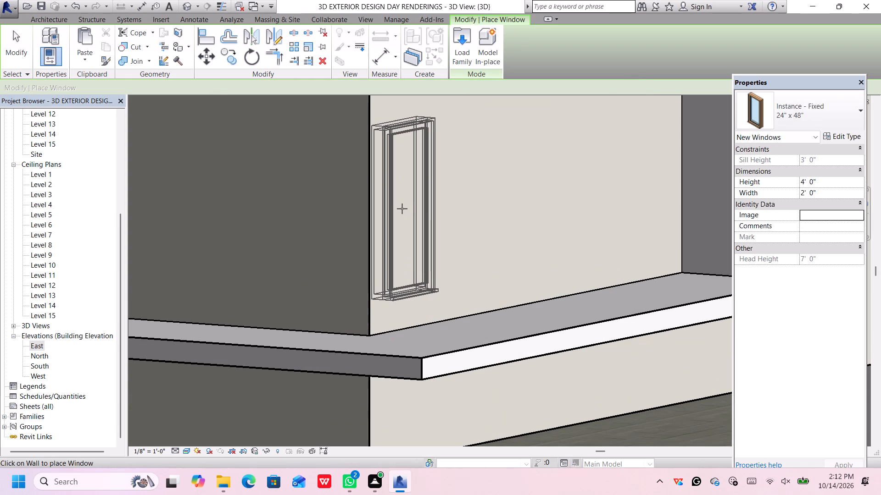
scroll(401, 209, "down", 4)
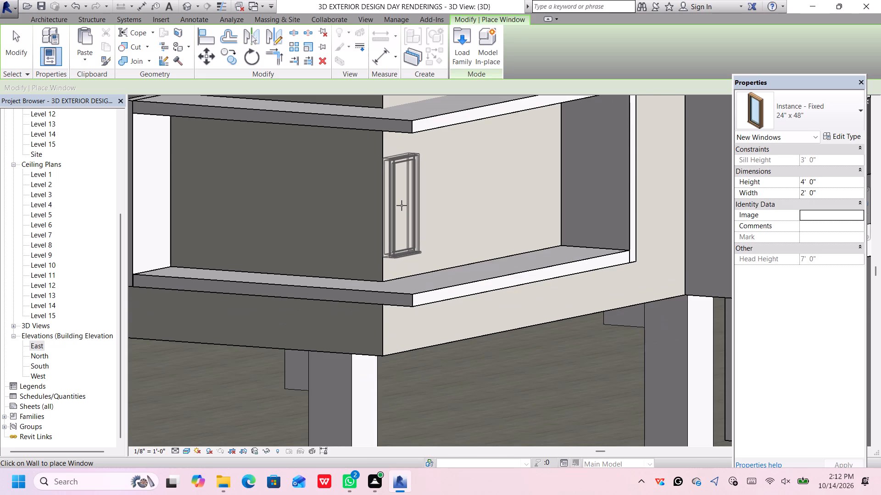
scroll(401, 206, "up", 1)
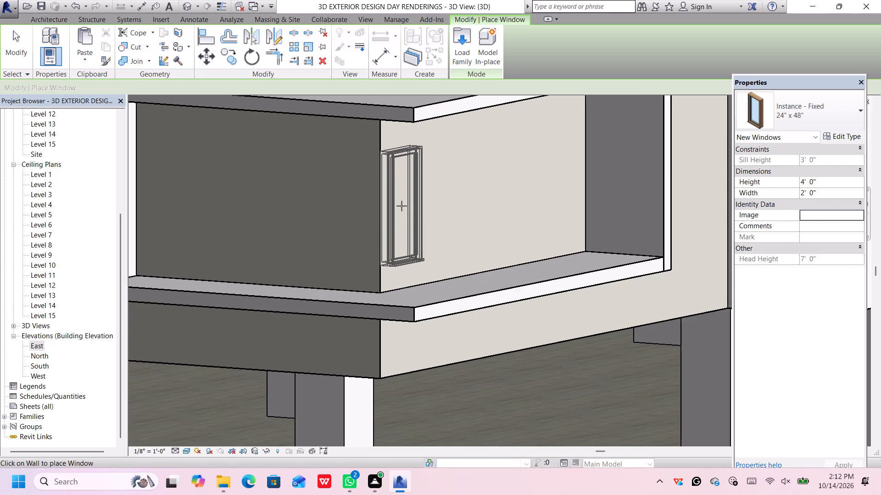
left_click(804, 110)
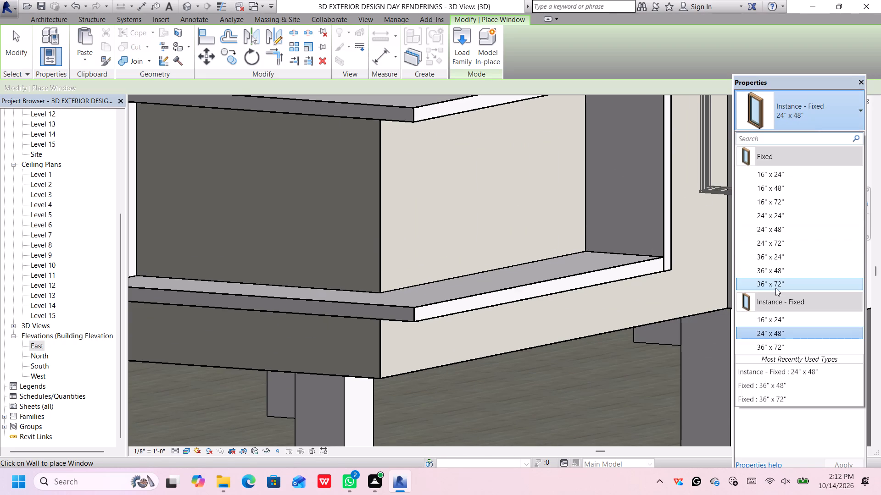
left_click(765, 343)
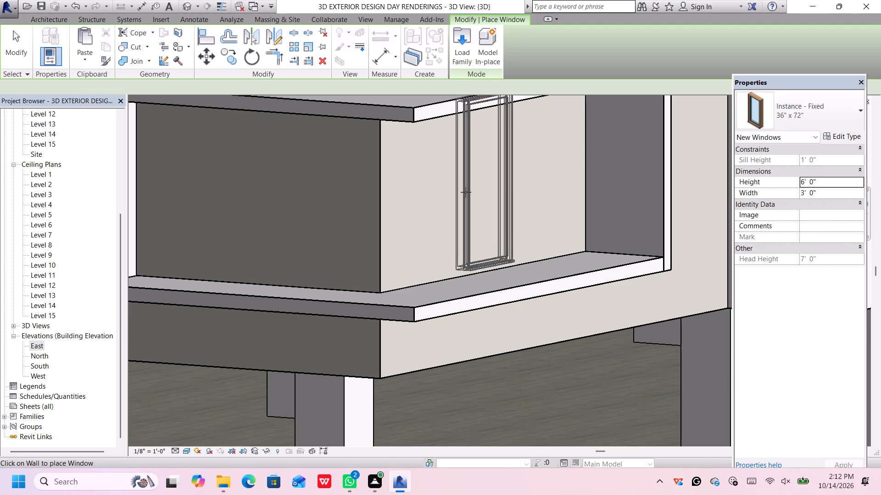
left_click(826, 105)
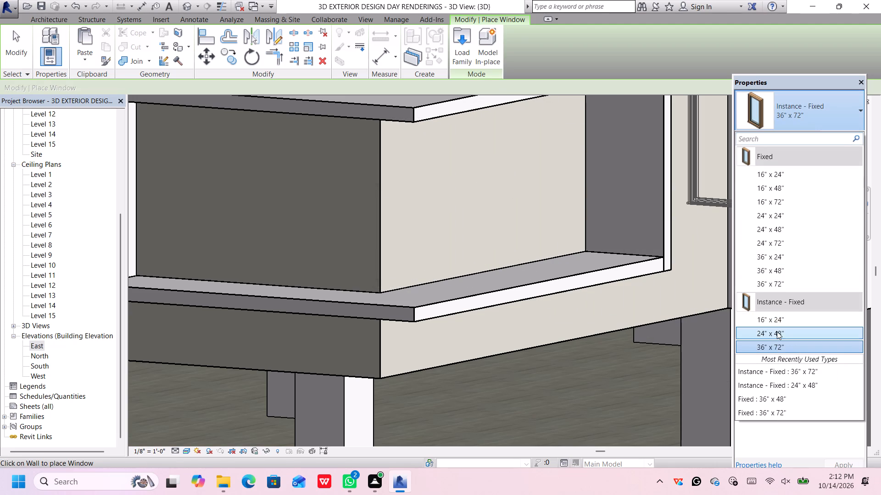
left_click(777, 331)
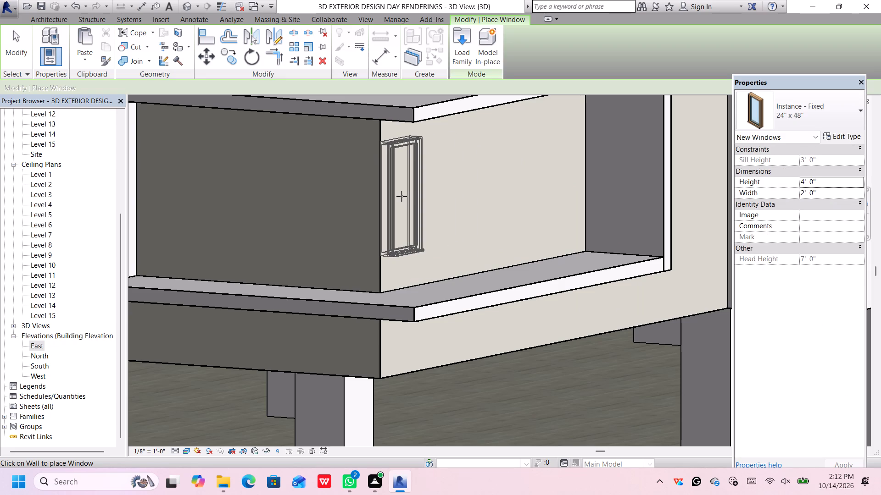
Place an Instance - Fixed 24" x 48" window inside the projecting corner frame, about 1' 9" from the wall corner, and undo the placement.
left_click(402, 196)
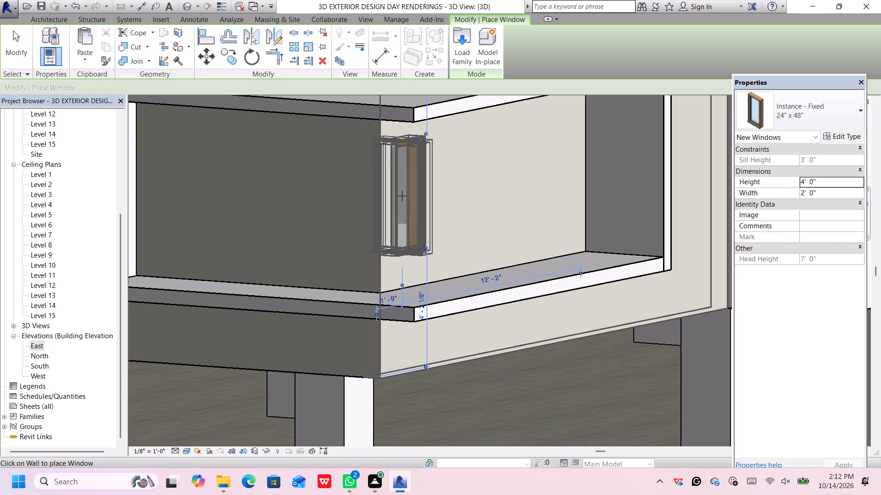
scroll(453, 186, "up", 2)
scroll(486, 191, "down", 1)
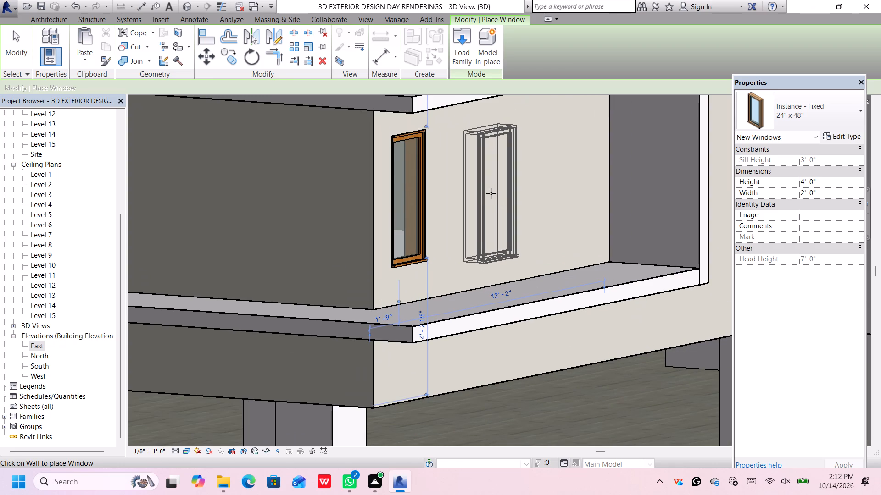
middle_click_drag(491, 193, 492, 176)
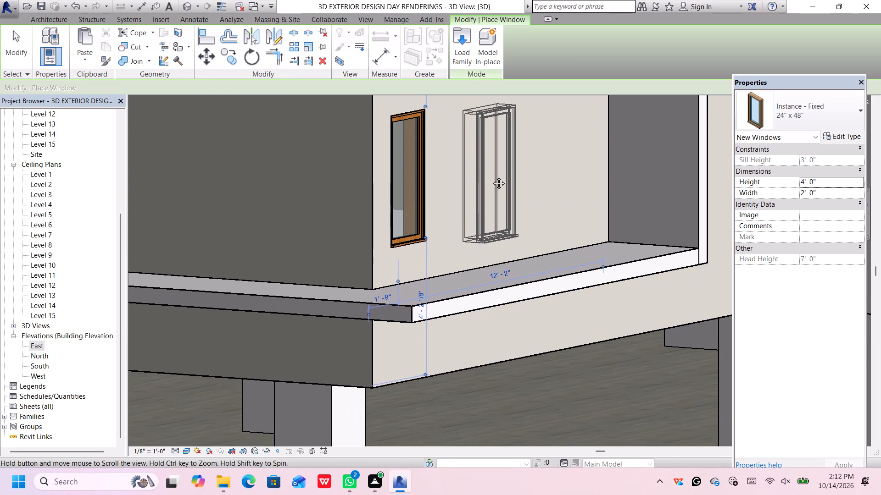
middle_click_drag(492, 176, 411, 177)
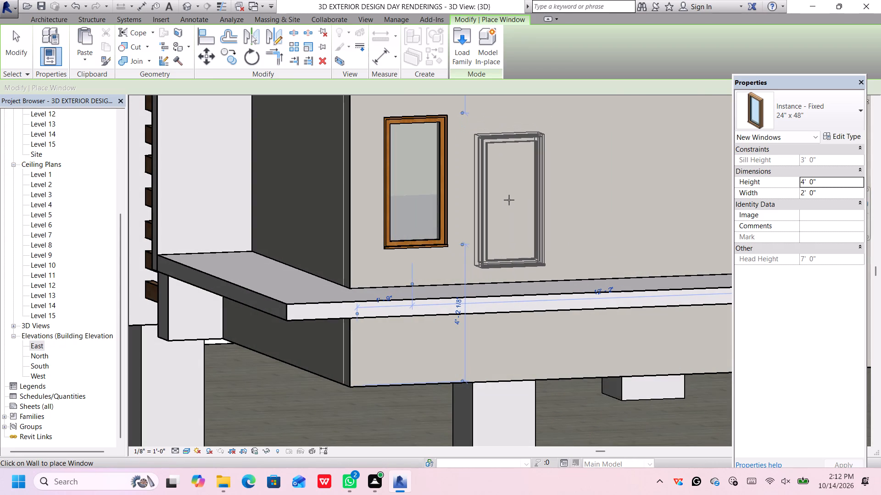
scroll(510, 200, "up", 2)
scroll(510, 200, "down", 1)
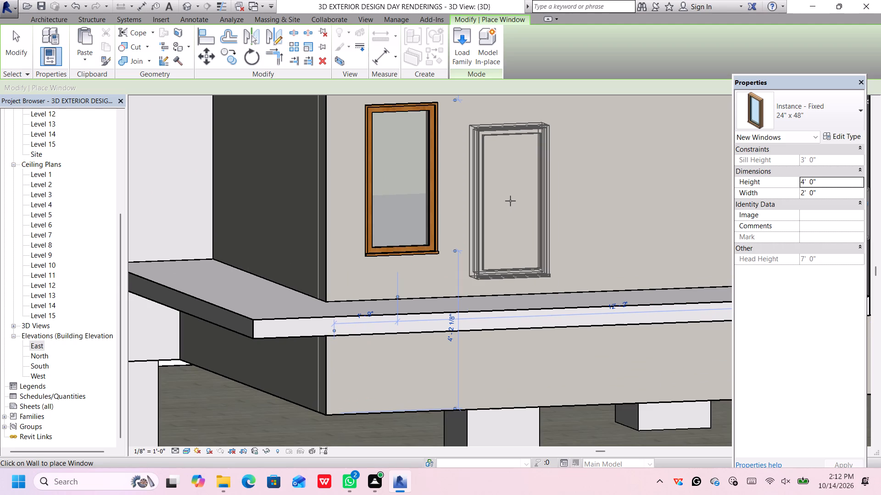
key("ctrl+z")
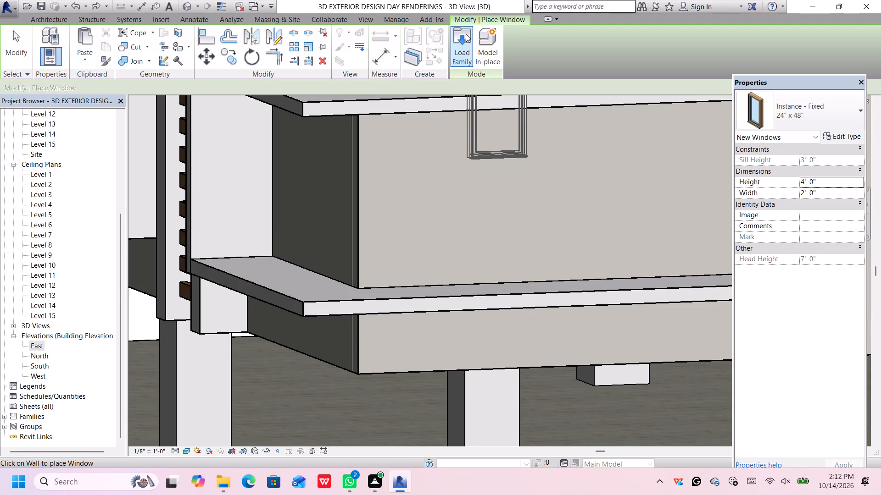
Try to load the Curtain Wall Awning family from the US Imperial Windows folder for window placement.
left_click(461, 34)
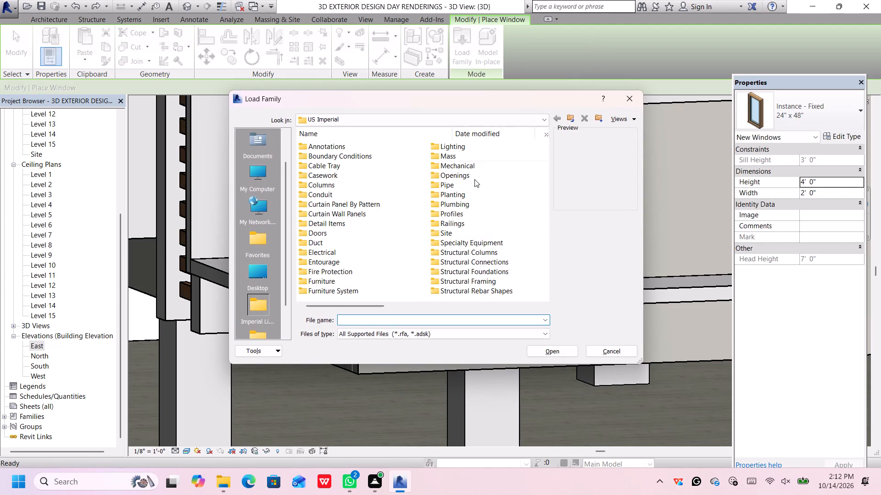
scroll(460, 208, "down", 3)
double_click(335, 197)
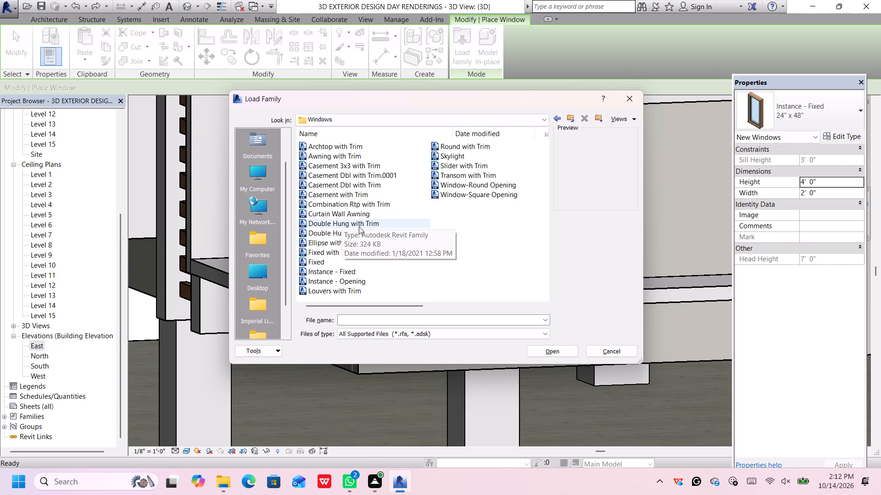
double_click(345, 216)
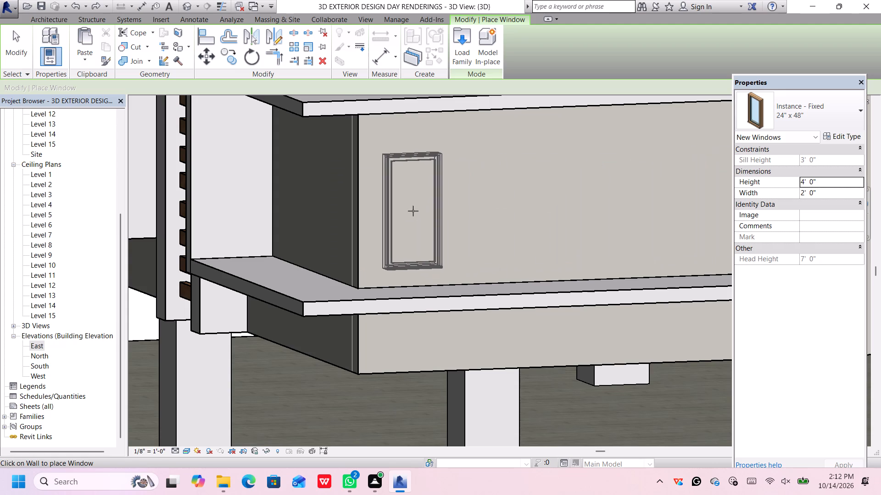
Place an Instance - Fixed 24" x 48" window in the upper-floor wall, about 0' 10" from the corner with a sill height of about 4' 2".
left_click(387, 196)
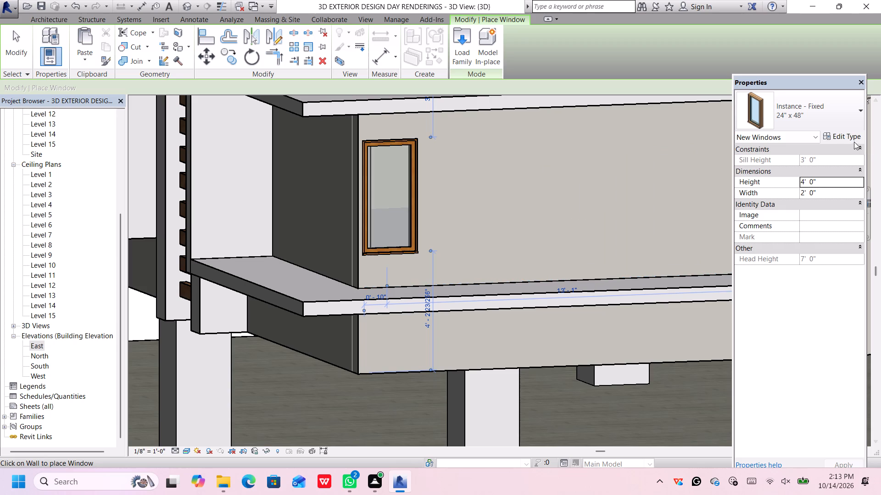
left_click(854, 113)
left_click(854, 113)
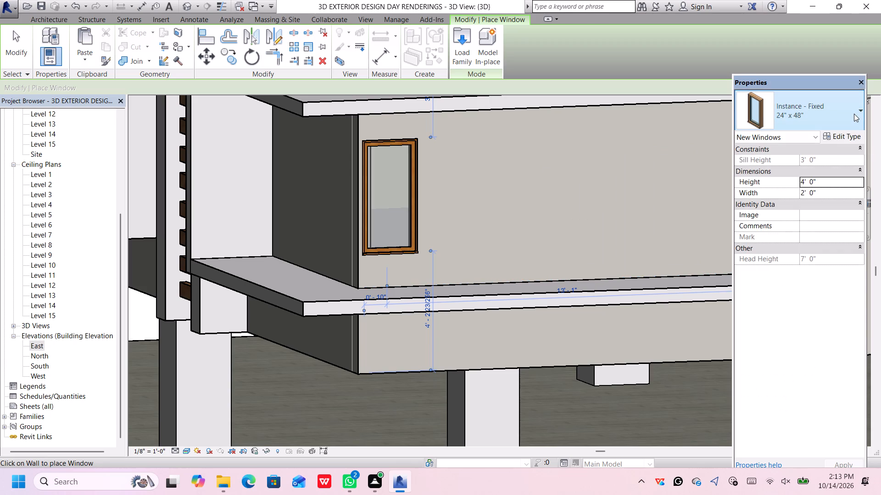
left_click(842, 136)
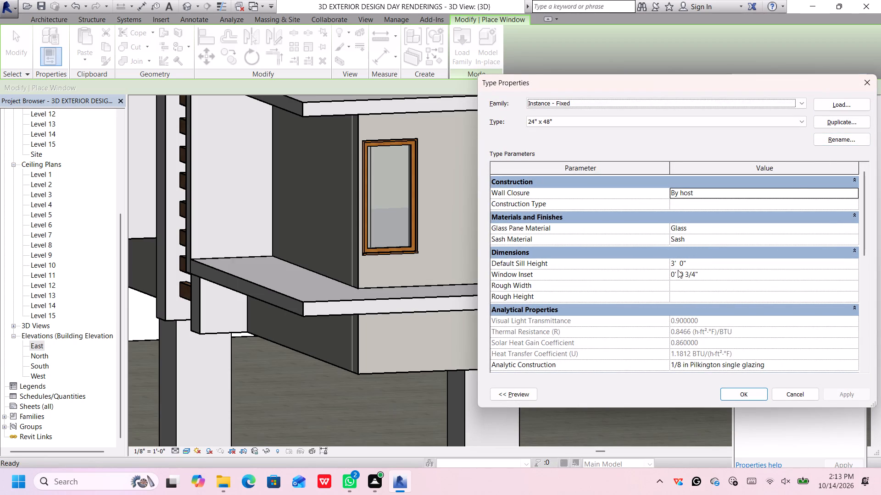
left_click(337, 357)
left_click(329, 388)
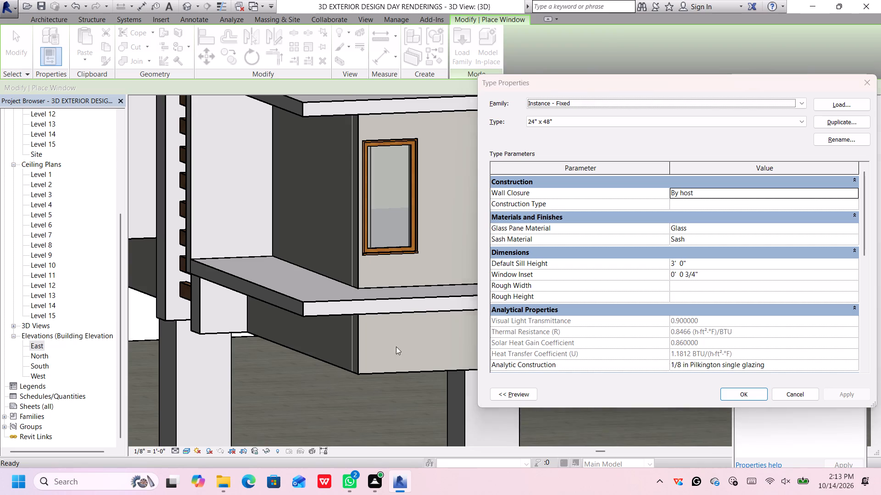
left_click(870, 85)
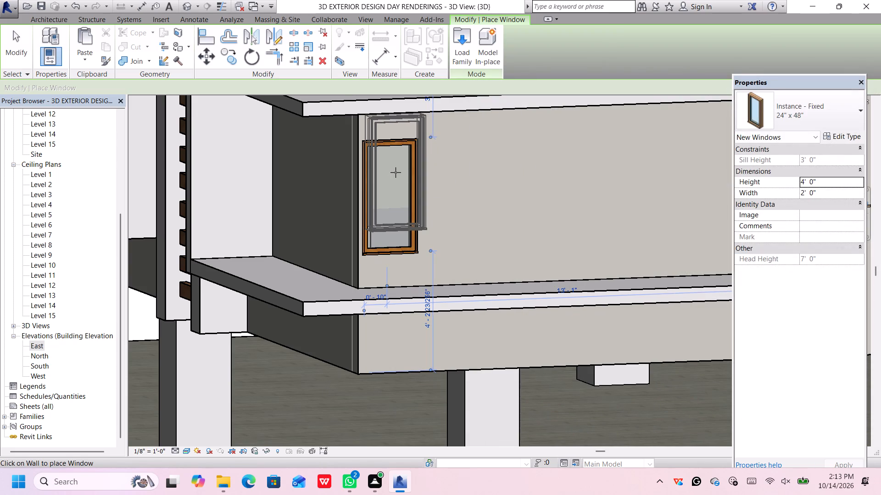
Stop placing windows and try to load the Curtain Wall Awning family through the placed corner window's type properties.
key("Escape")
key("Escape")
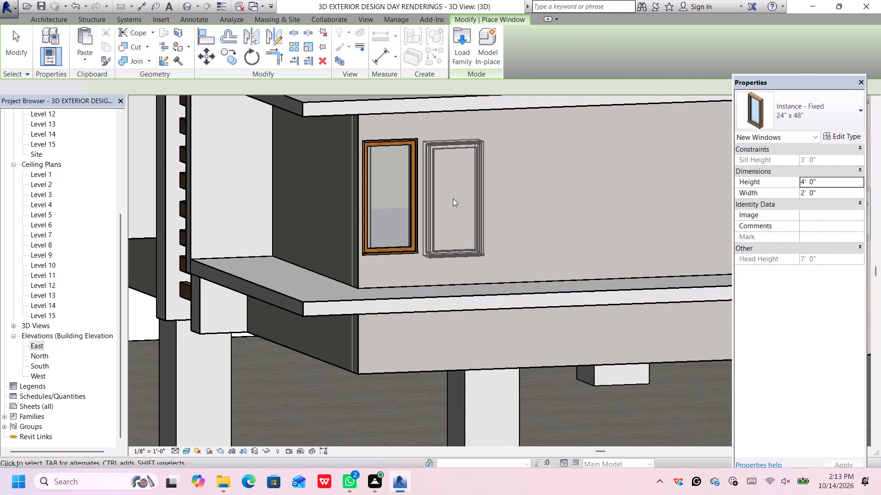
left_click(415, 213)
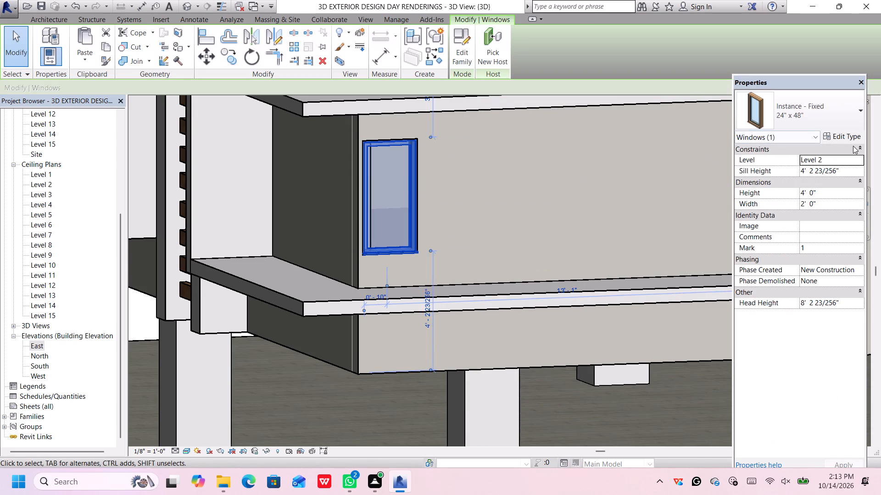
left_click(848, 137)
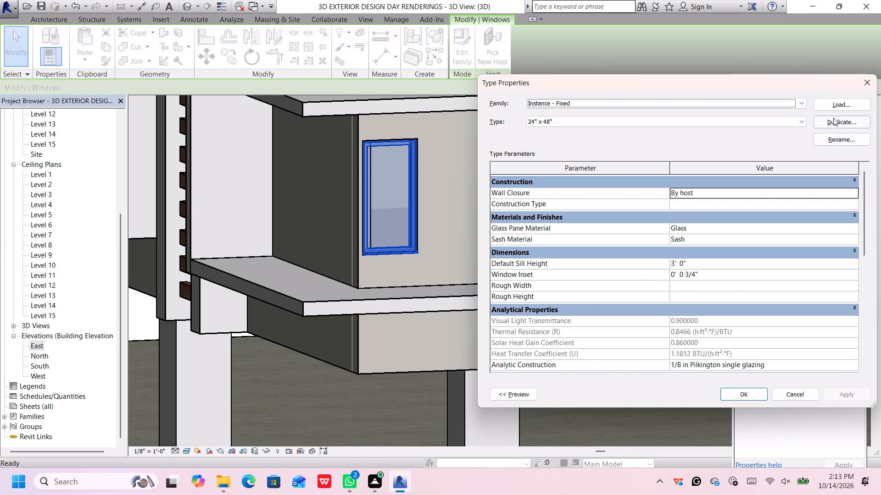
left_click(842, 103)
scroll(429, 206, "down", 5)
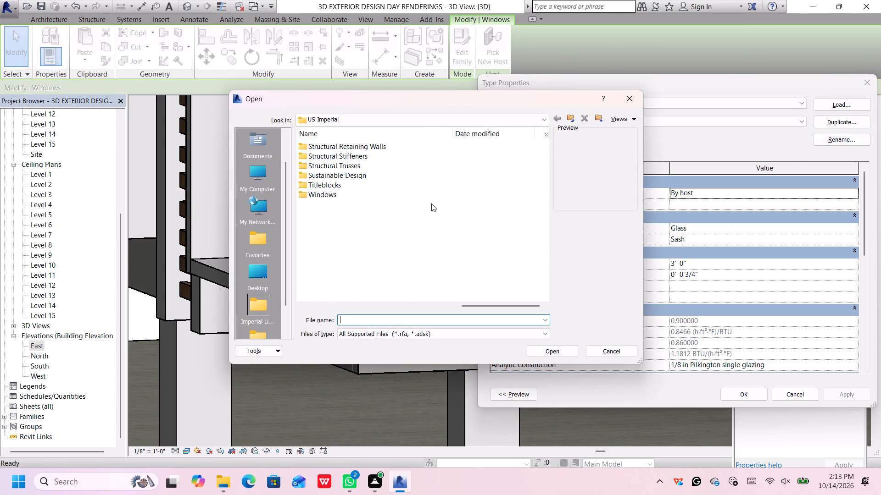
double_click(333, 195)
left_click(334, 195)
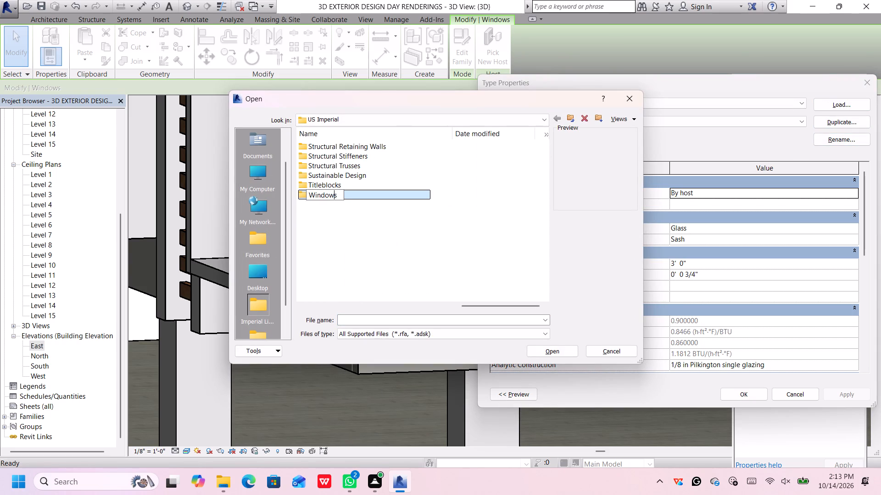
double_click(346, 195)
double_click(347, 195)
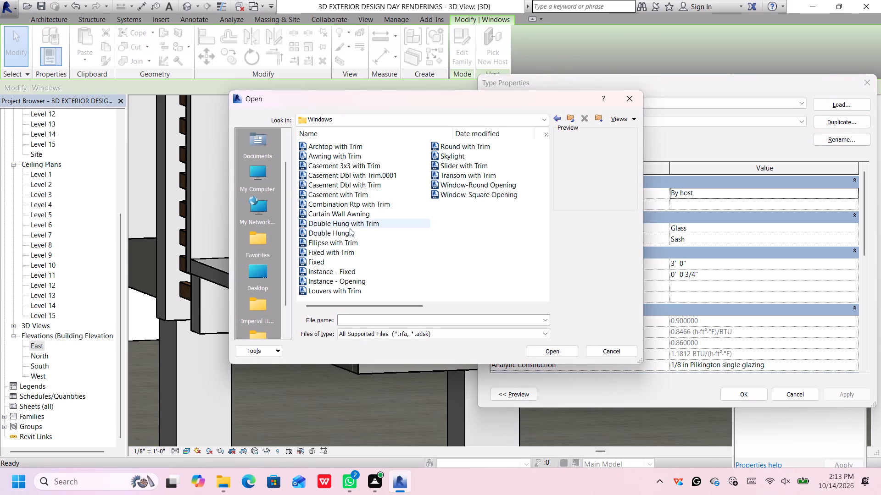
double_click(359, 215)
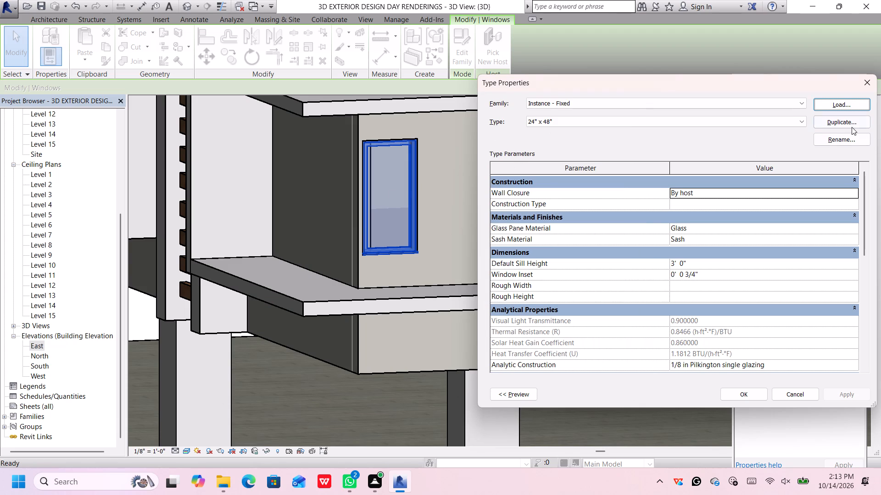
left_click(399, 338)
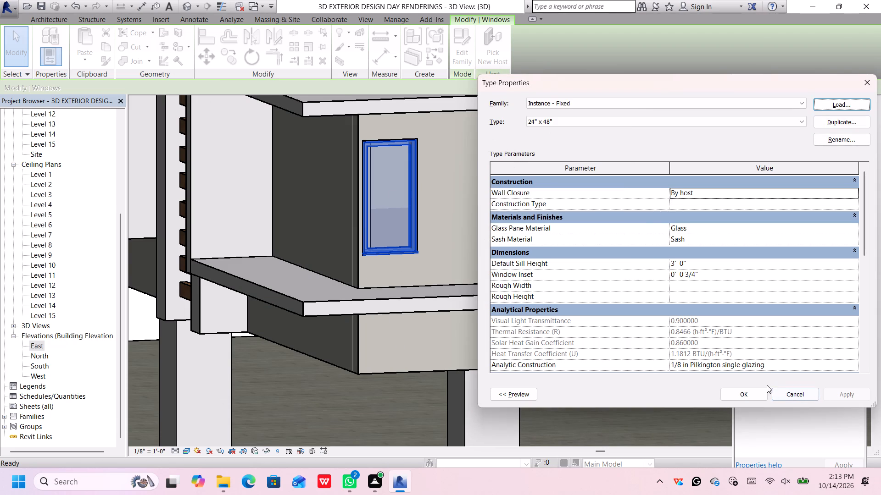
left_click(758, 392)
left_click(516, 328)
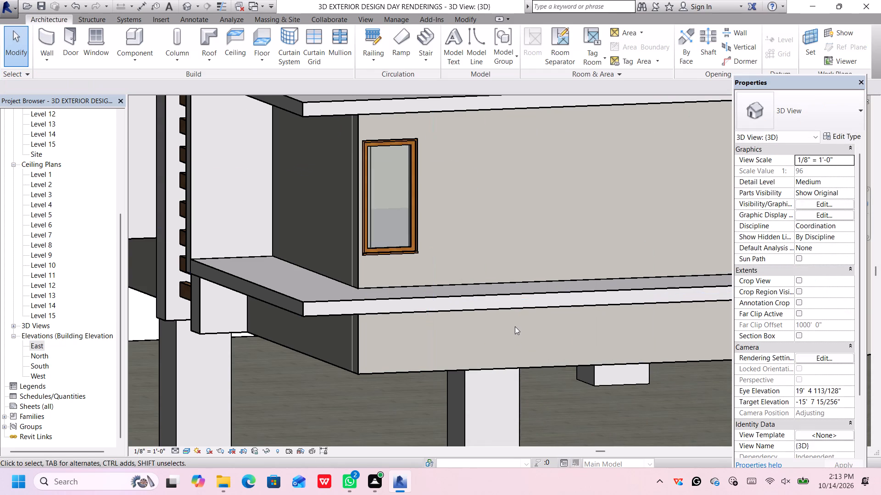
Examine the family choices and type parameters of the placed Instance - Fixed 24" x 48" window.
scroll(417, 222, "up", 1)
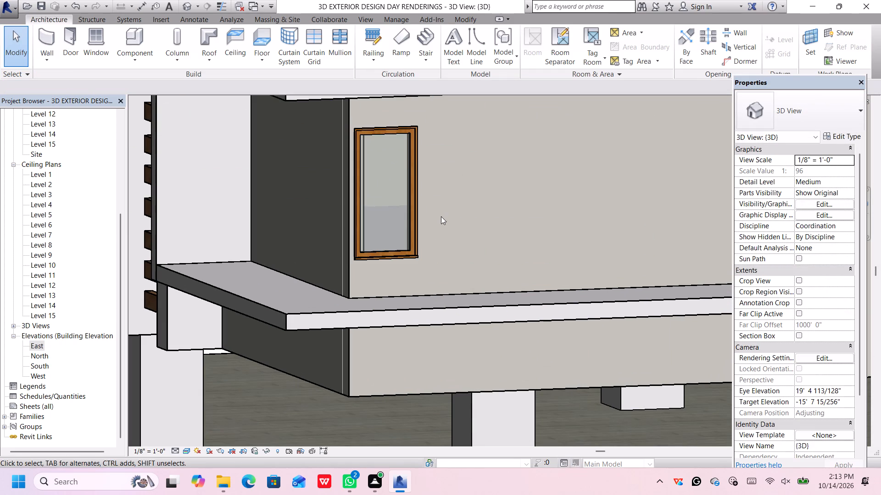
left_click(415, 232)
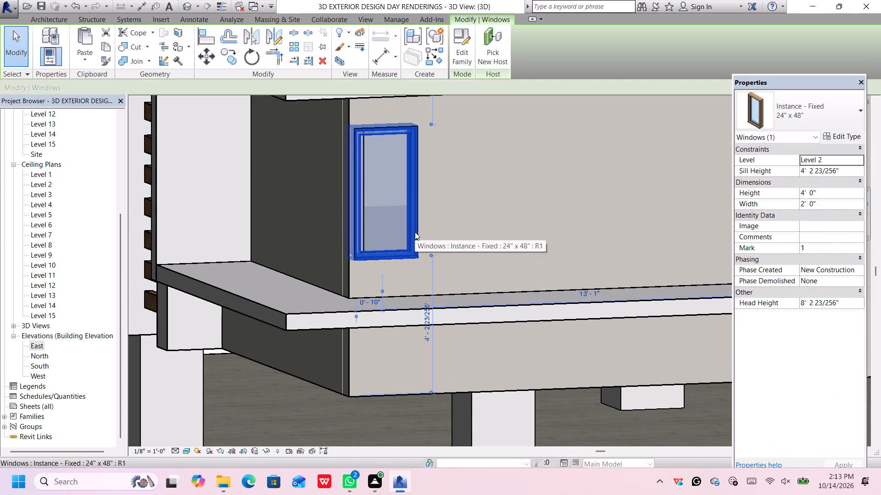
left_click(837, 135)
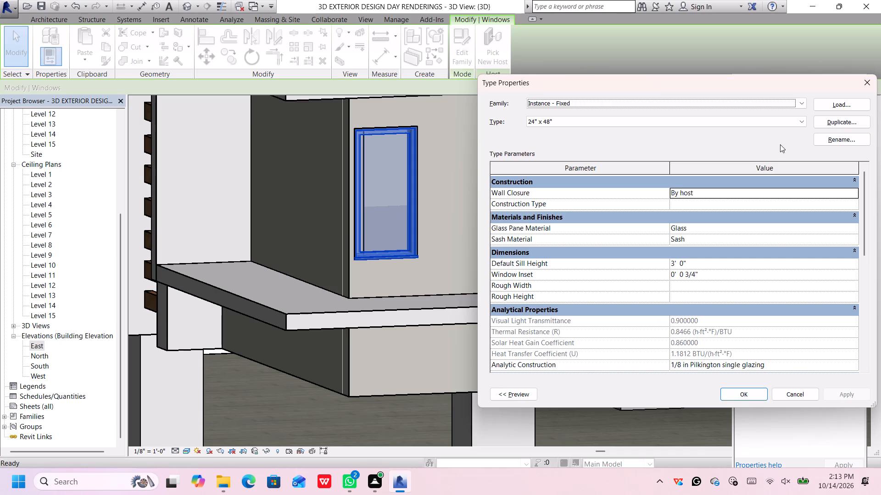
left_click(802, 104)
left_click(802, 105)
scroll(765, 258, "down", 1)
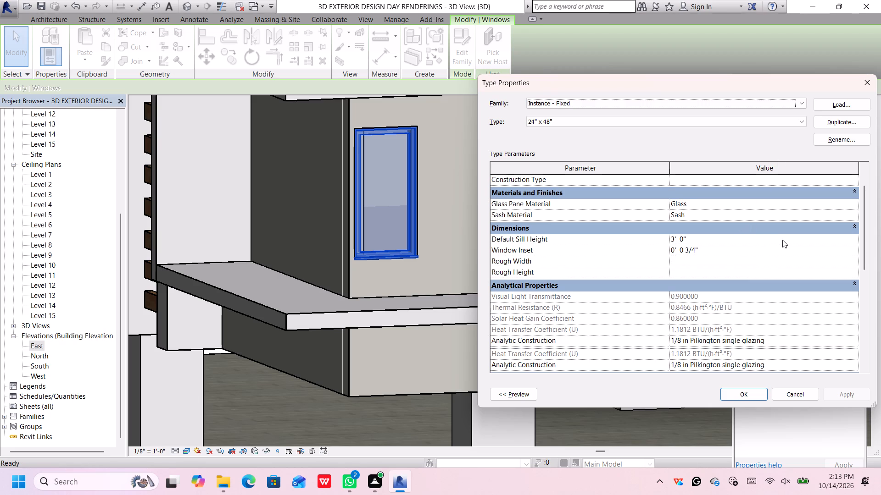
scroll(782, 240, "down", 2)
scroll(782, 240, "up", 2)
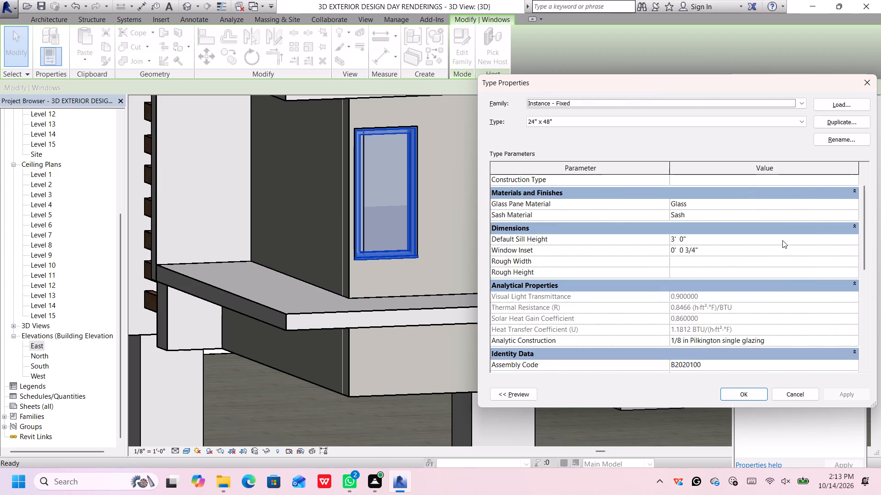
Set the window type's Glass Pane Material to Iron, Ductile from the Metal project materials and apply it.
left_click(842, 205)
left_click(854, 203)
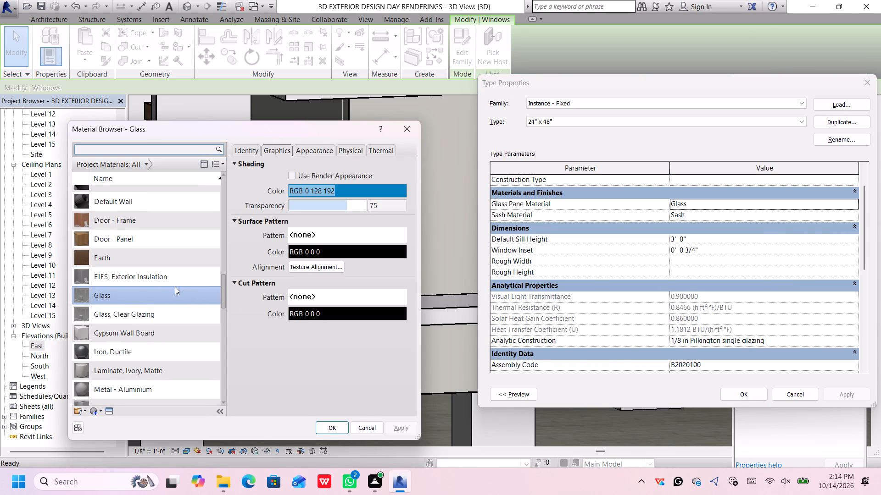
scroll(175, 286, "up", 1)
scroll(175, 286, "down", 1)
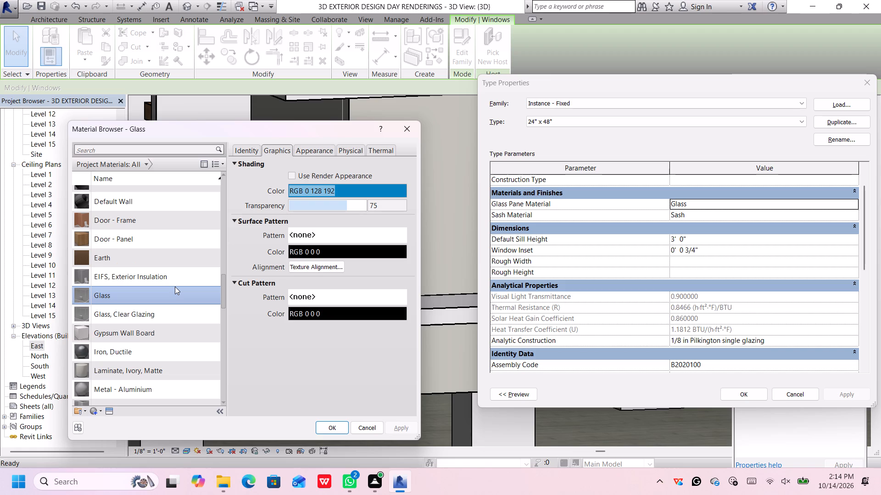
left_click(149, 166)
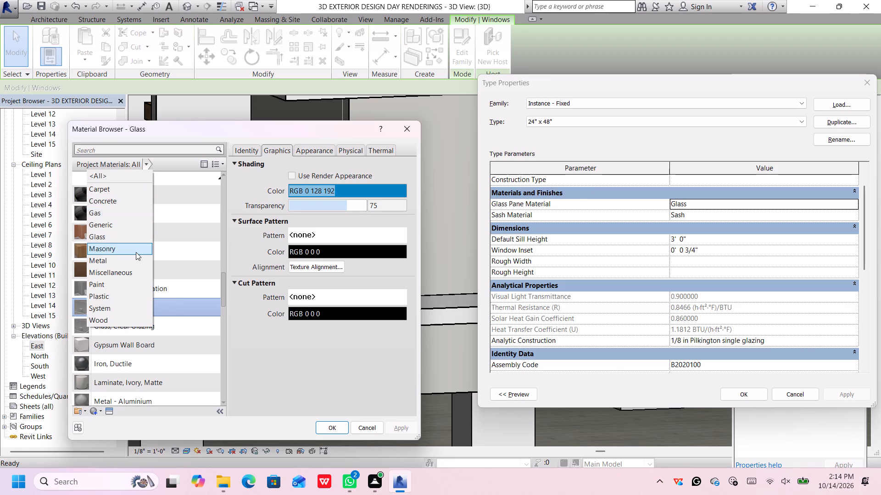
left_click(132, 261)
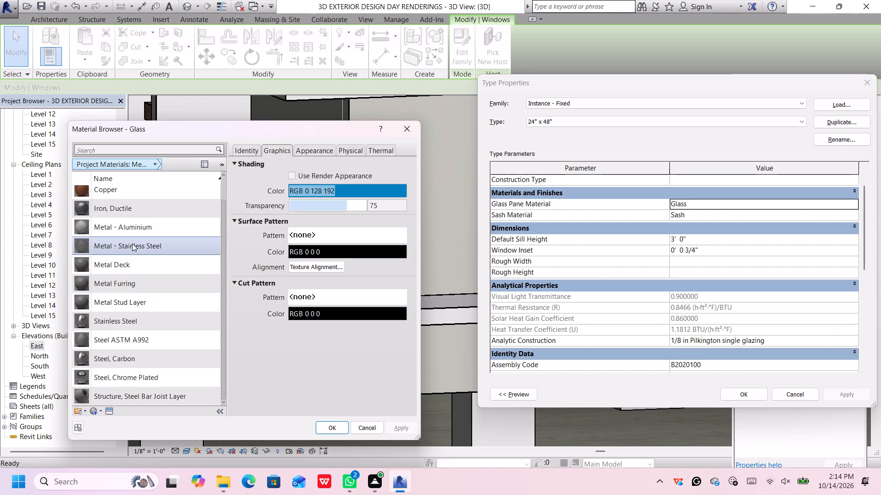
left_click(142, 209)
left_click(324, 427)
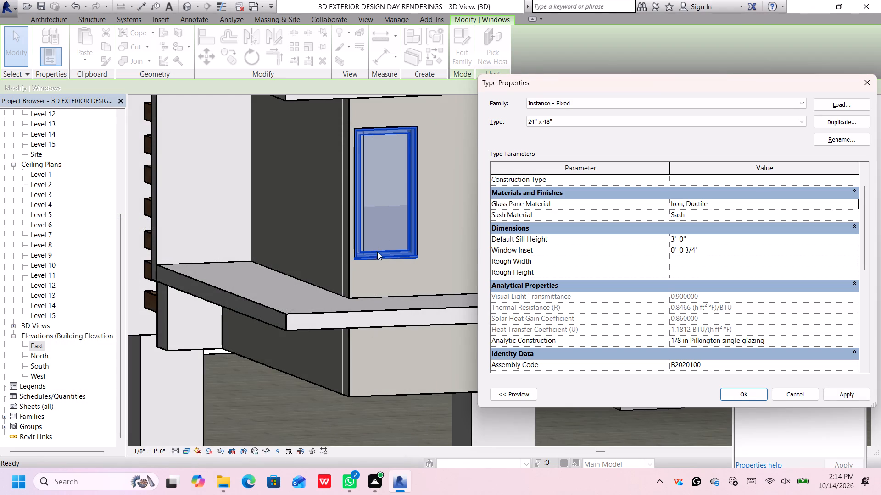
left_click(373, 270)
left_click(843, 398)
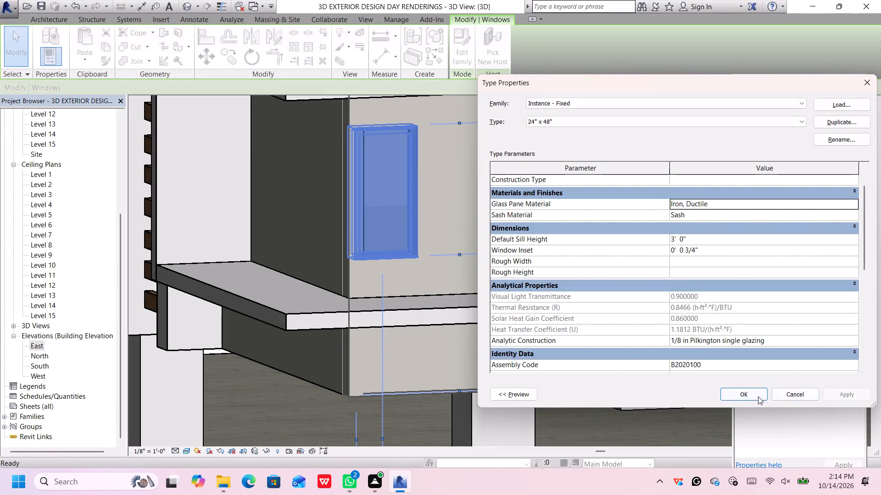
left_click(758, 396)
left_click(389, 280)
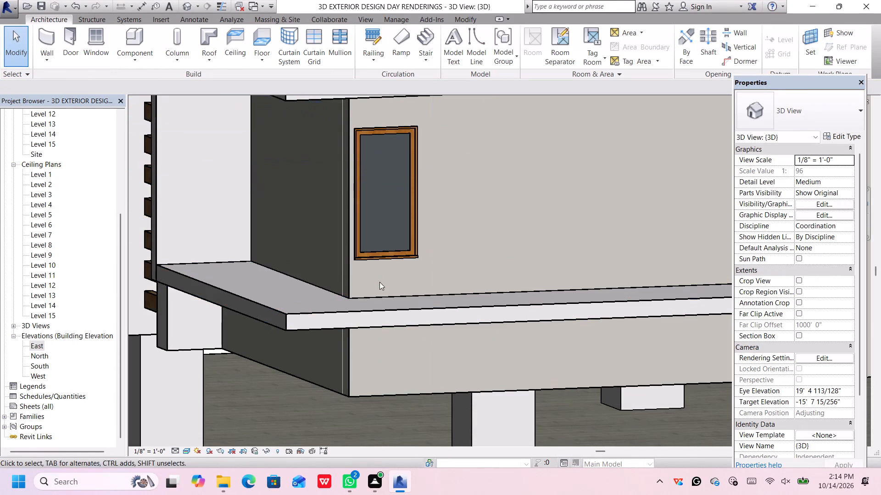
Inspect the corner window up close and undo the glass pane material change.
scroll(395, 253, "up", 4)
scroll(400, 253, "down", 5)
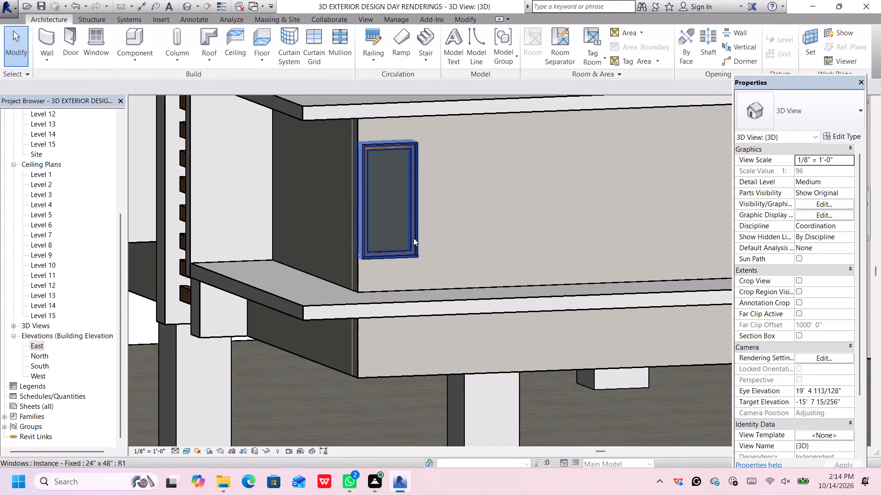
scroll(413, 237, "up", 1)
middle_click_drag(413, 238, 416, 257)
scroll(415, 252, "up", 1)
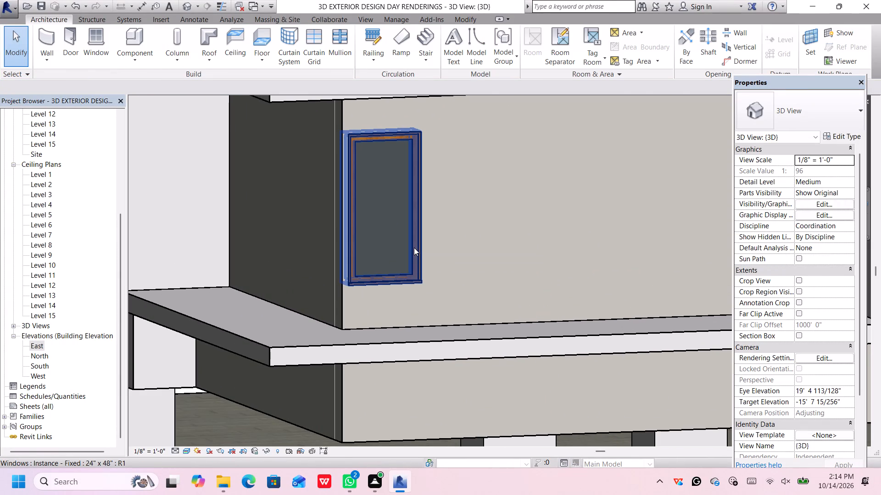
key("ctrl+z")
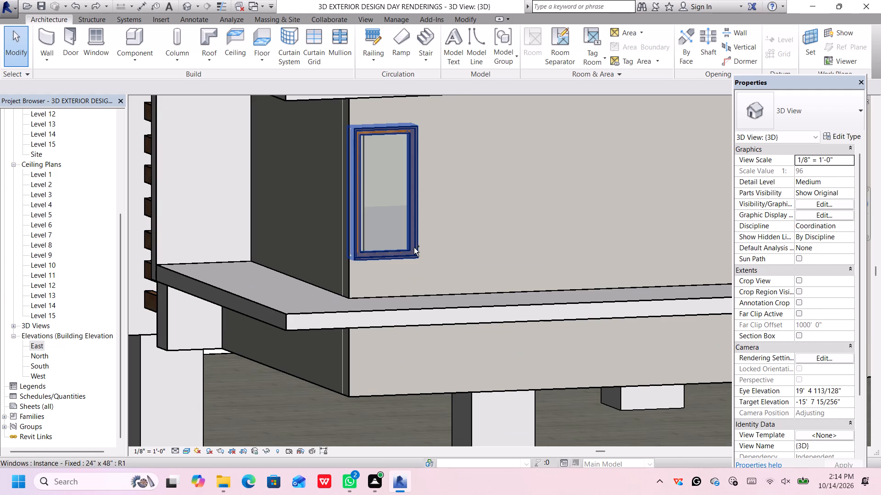
Set the corner window type's Sash Material to Iron, Ductile from the Metal project materials and apply it.
left_click(411, 227)
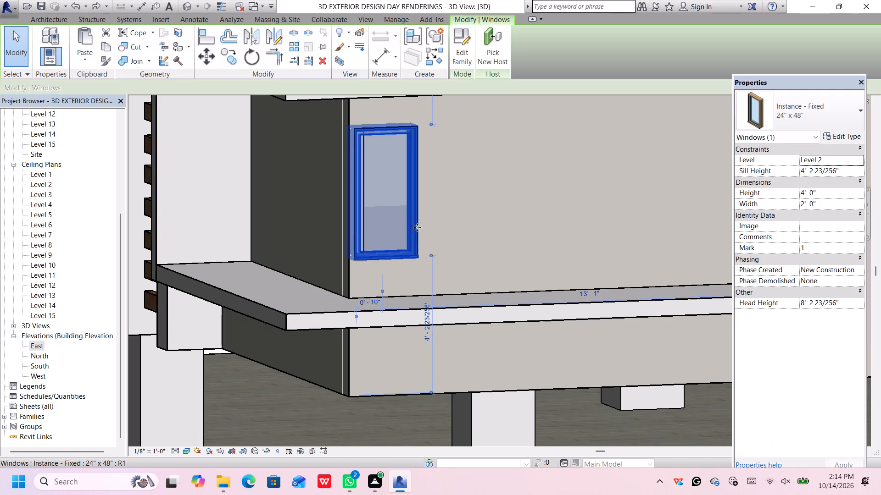
left_click(845, 135)
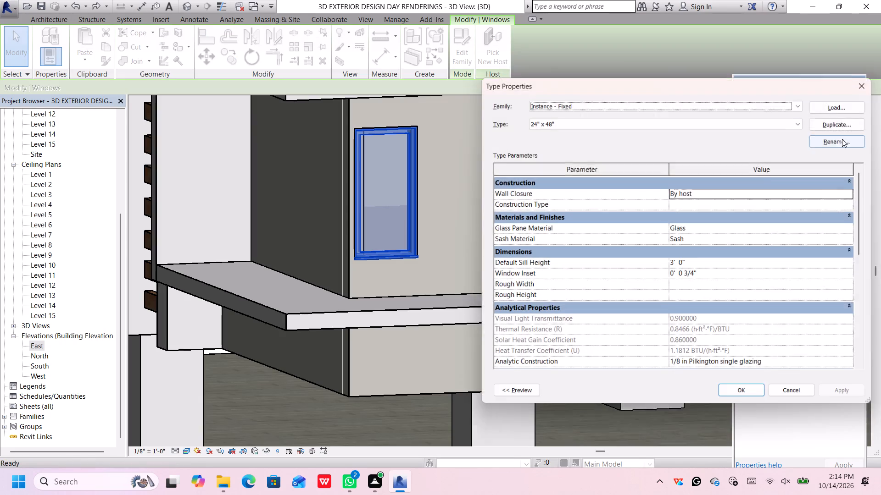
left_click(855, 239)
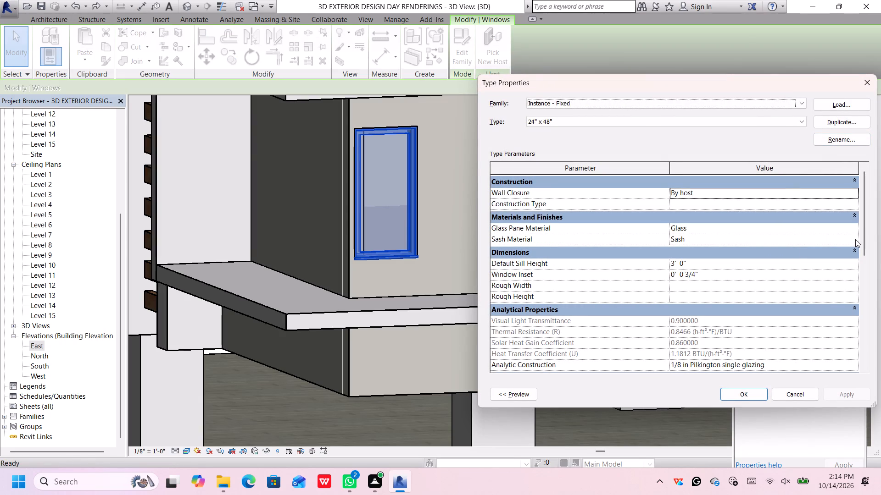
left_click(142, 165)
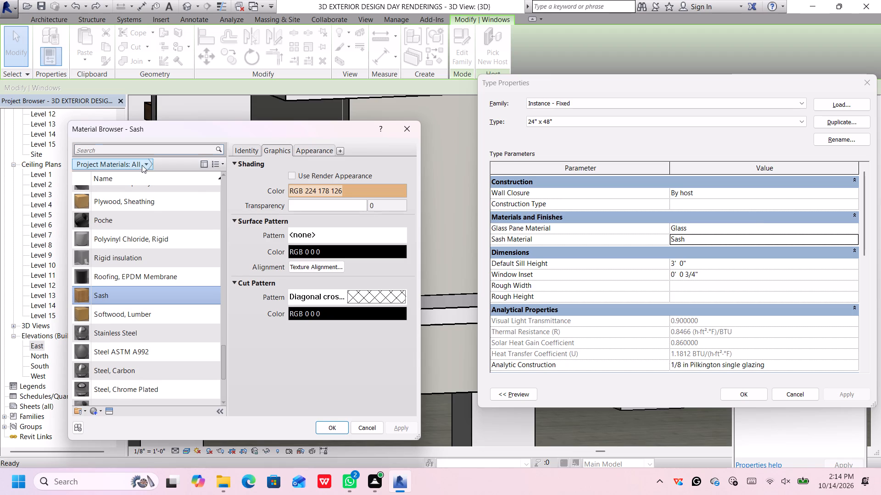
left_click(148, 165)
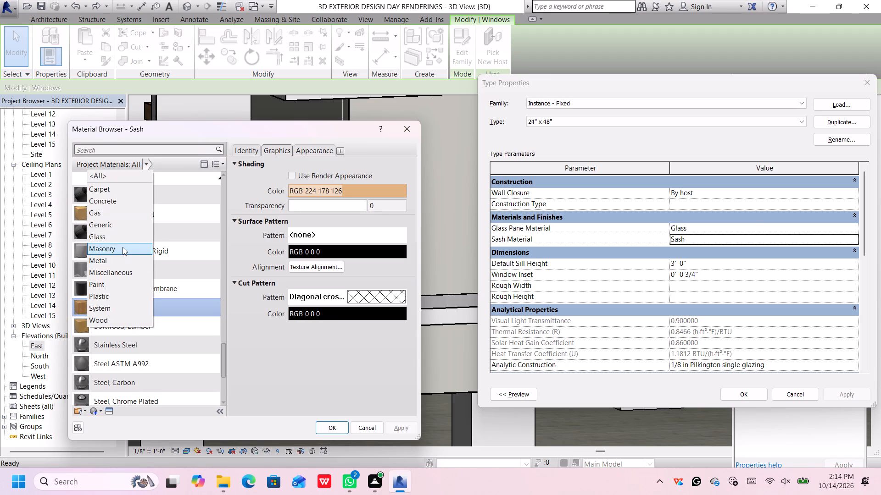
left_click(122, 260)
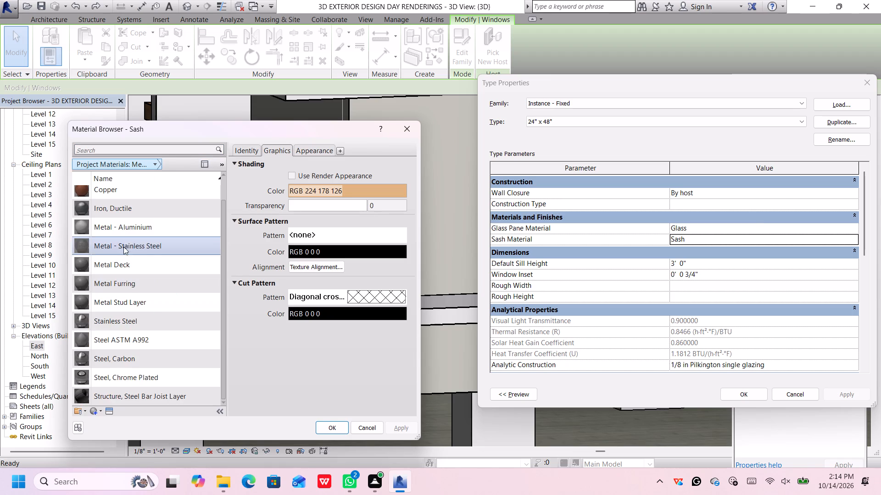
left_click(140, 213)
left_click(325, 427)
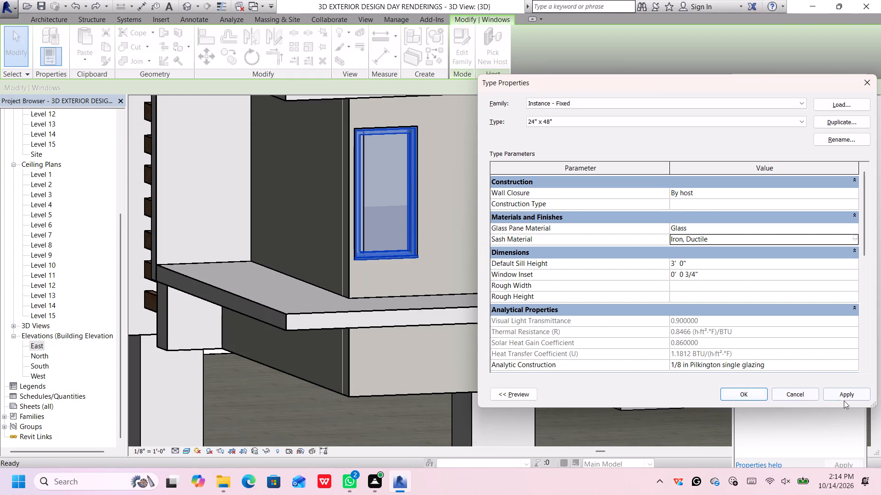
left_click(845, 396)
left_click(289, 390)
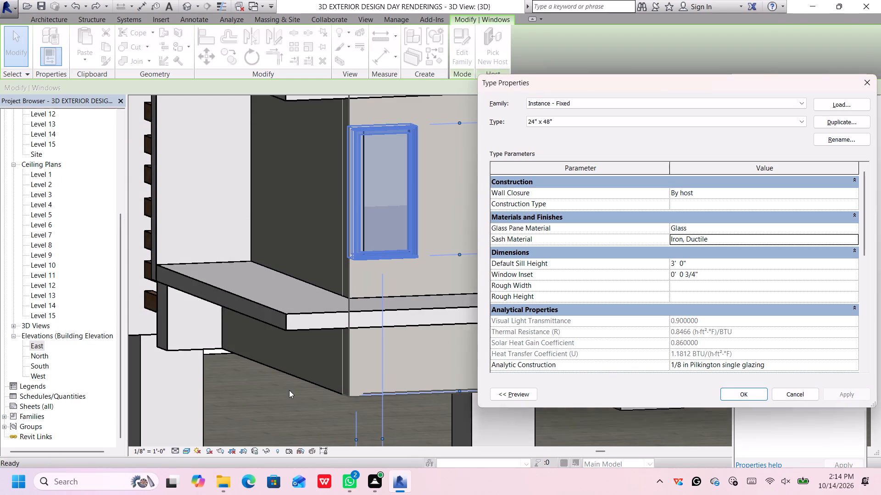
left_click(756, 395)
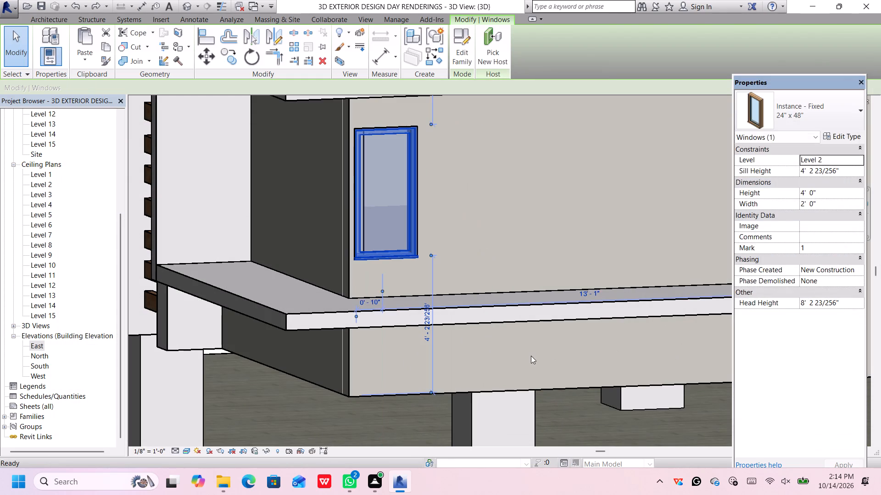
left_click(531, 356)
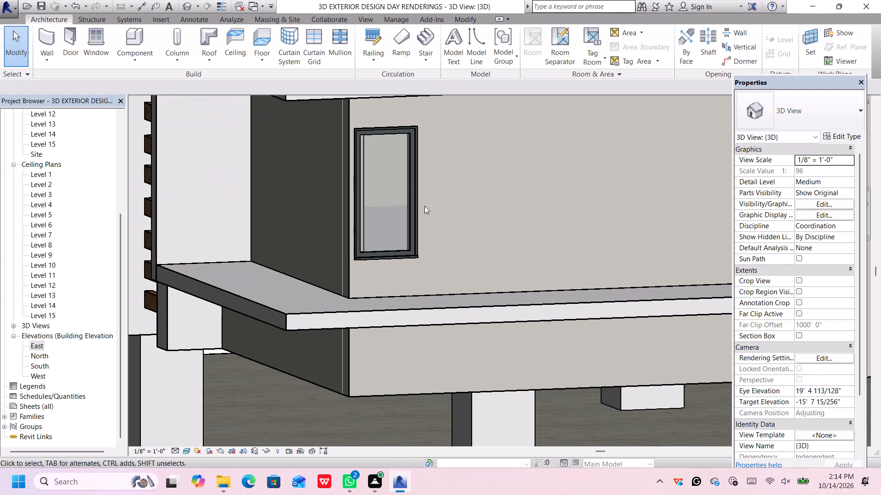
Nudge the window in small increments towards the wall corner until its outer frame lines up with the corner edge, at about 0' 8 1/8".
key("Left")
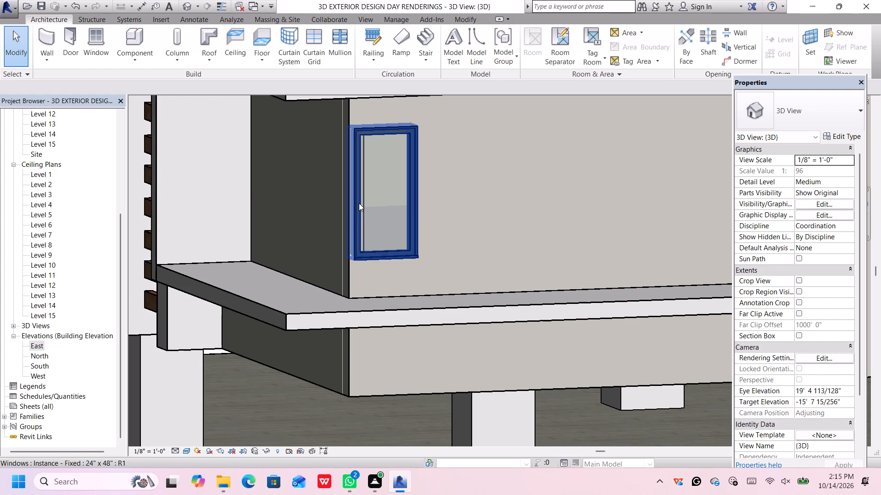
left_click(359, 203)
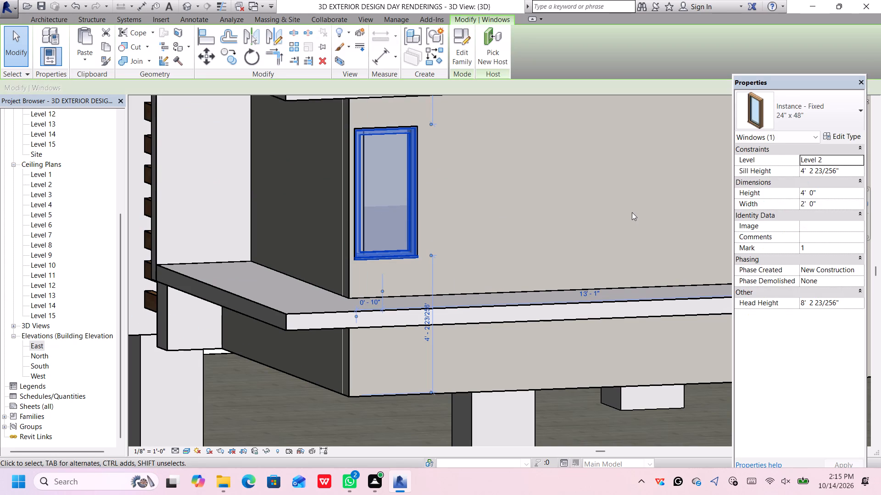
key("Left")
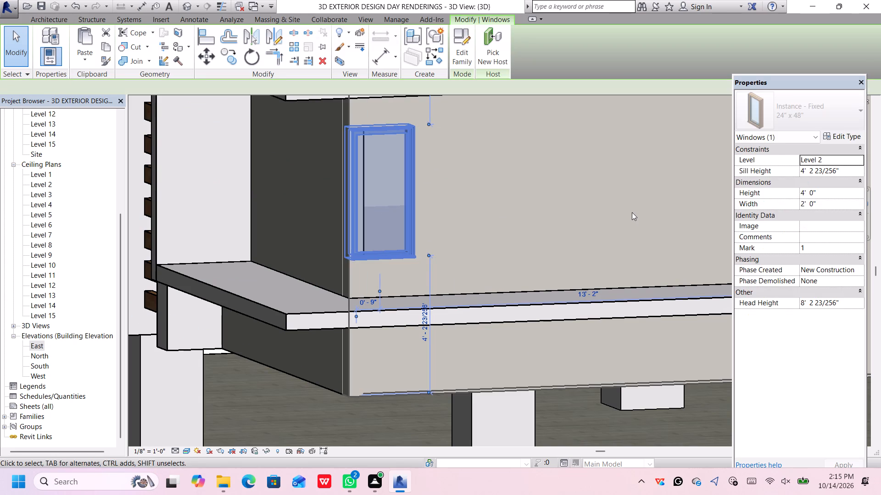
key("Left")
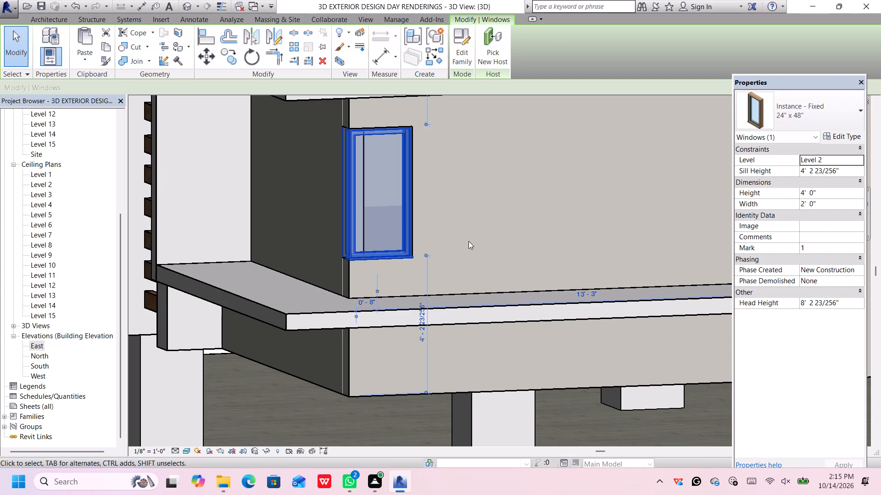
left_click(469, 241)
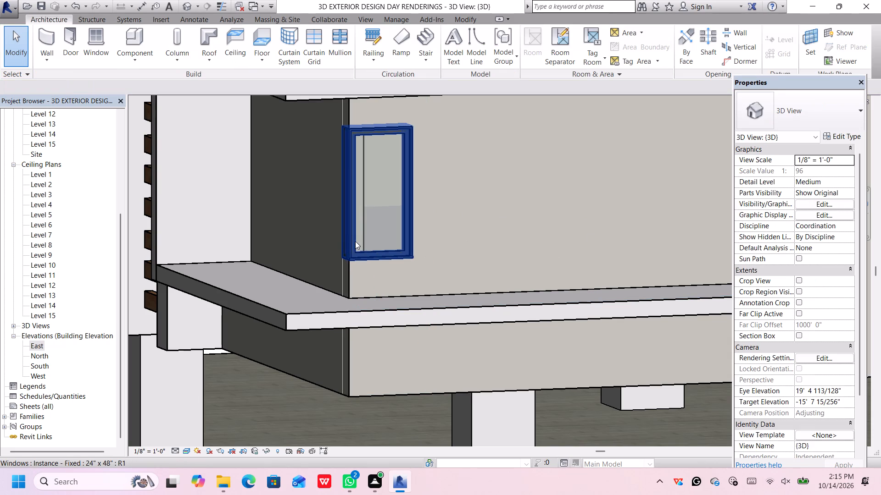
left_click(350, 244)
key("Right")
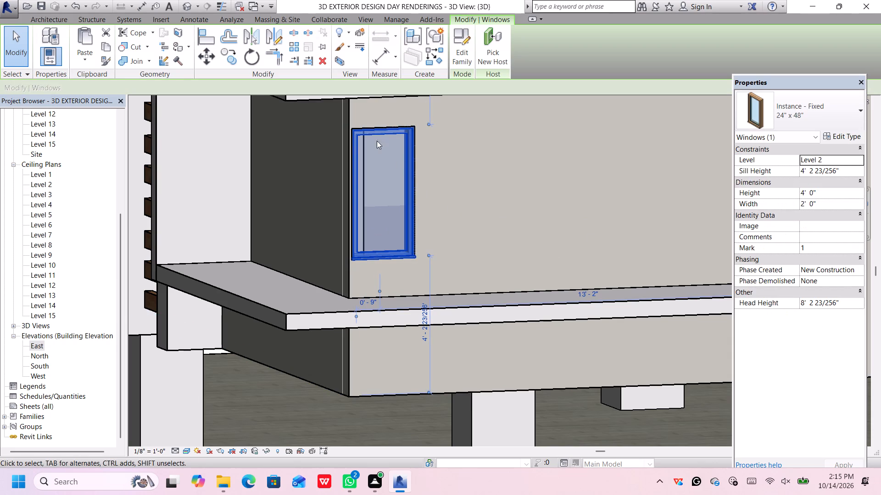
scroll(354, 115, "up", 15)
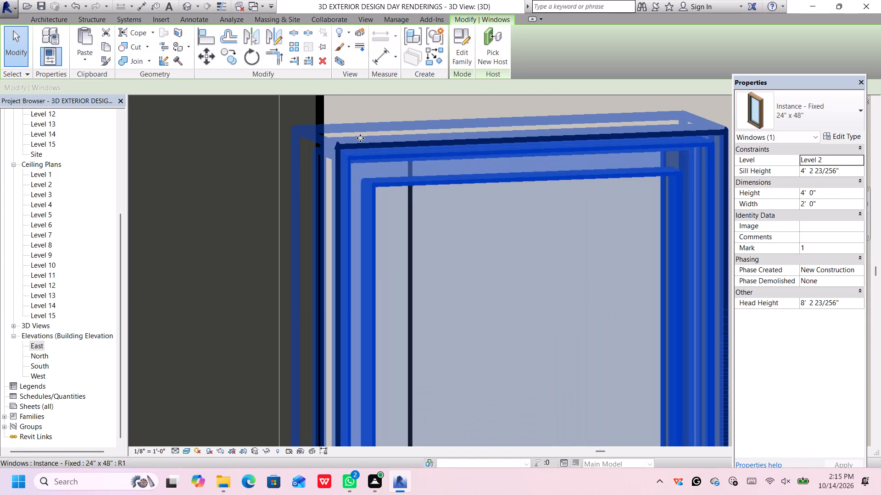
key("Left")
scroll(361, 139, "down", 2)
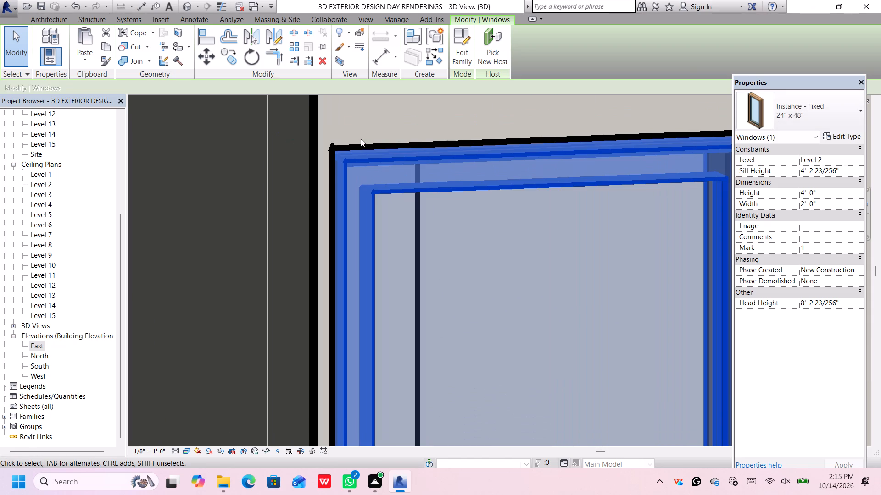
key("Left")
key("Left")
key("Left")
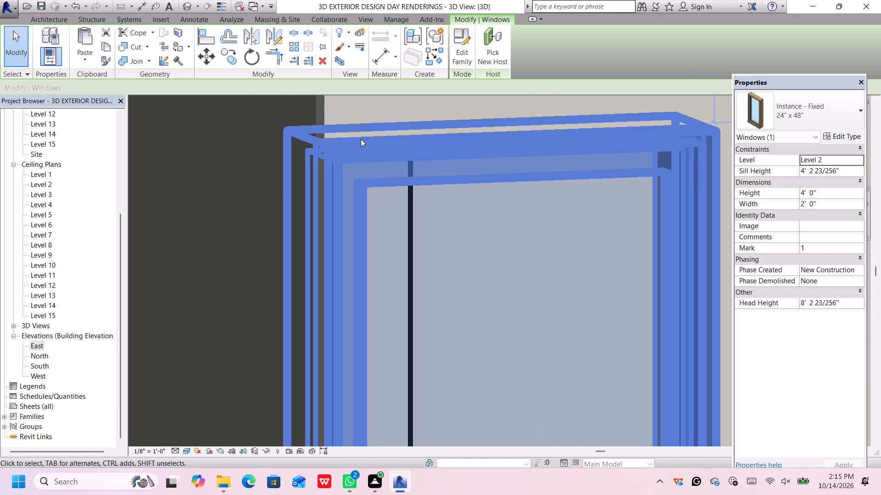
key("Left")
scroll(361, 138, "down", 5)
key("Left")
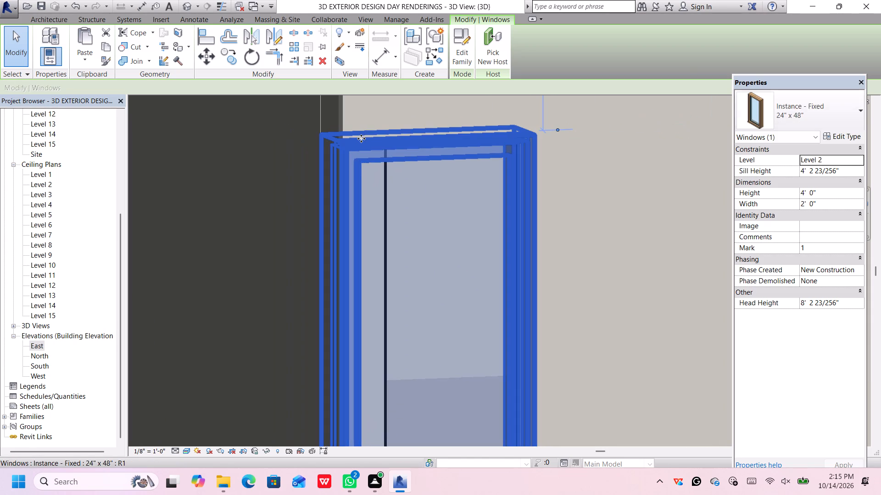
left_click(371, 124)
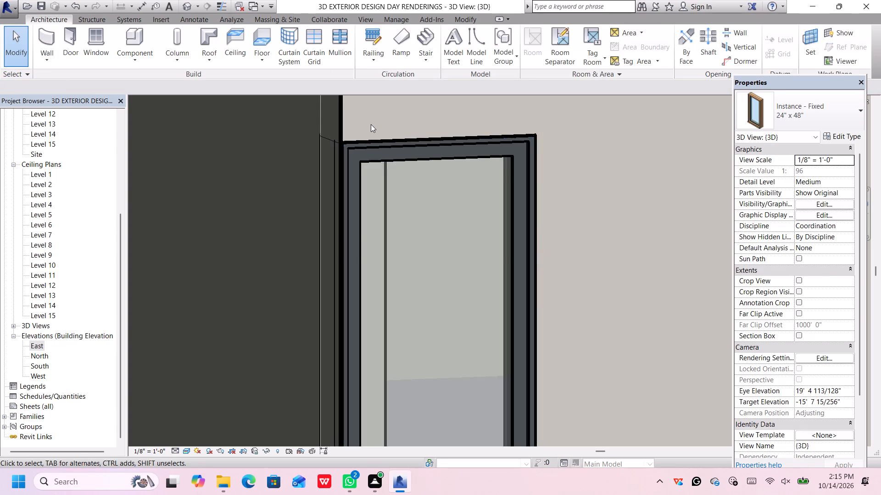
Set the Window Inset of the Instance - Fixed 24" x 48" window type to 0' 2" and apply it.
scroll(424, 175, "down", 7)
middle_click_drag(472, 260, 466, 233)
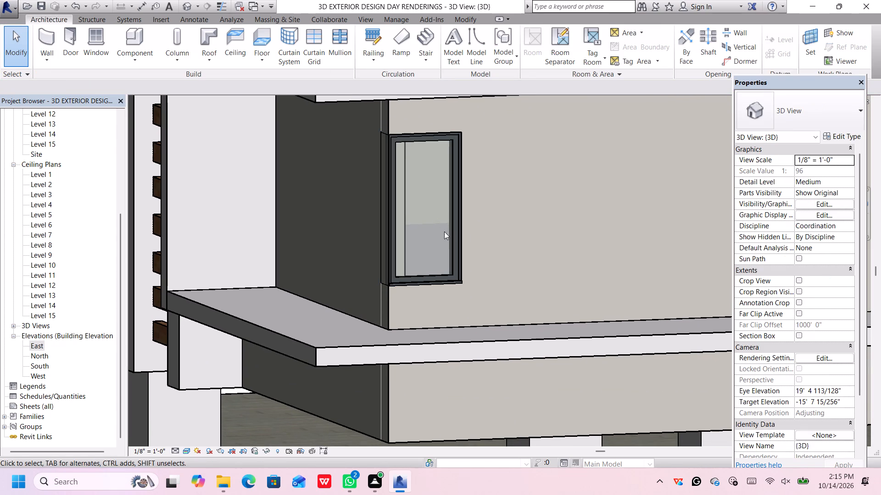
left_click(452, 200)
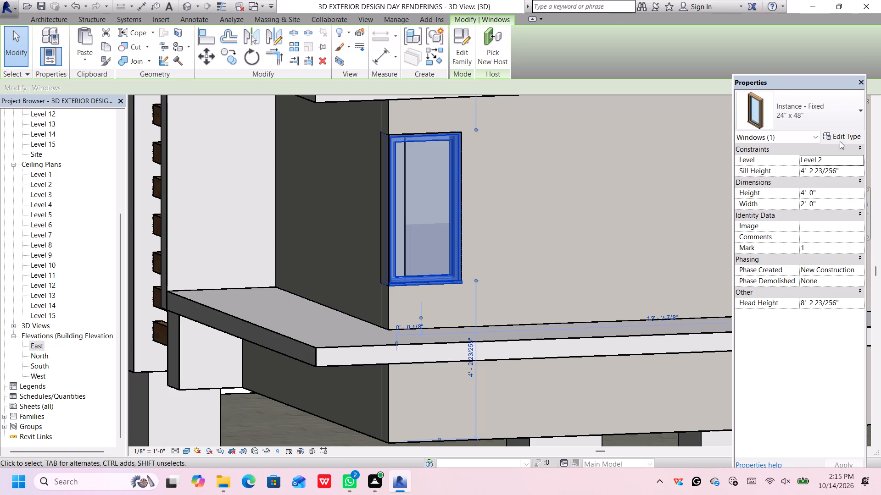
left_click(842, 133)
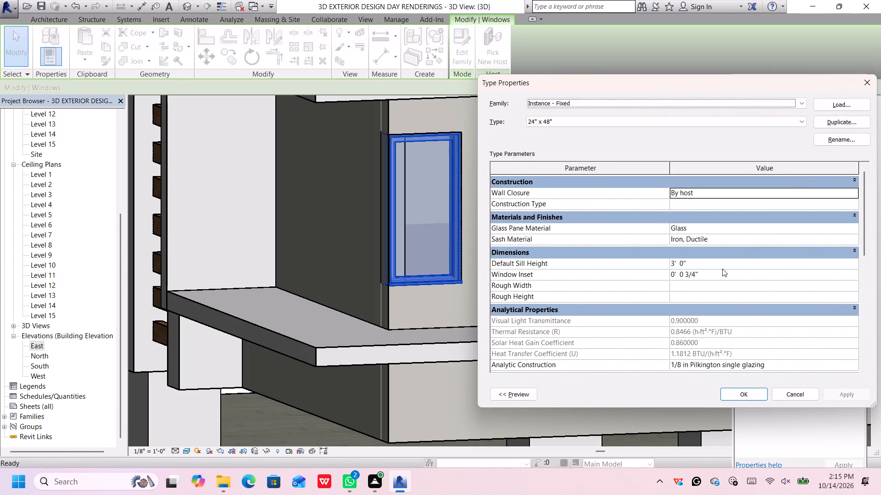
scroll(723, 269, "down", 1)
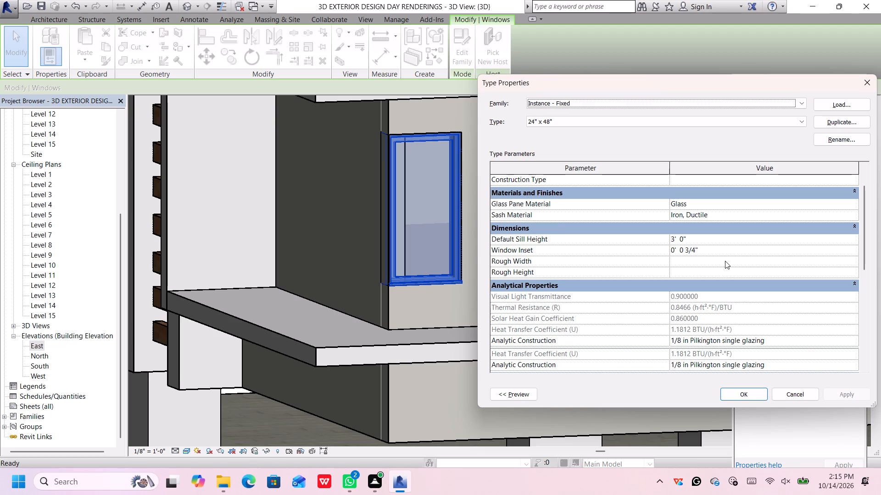
scroll(727, 266, "down", 3)
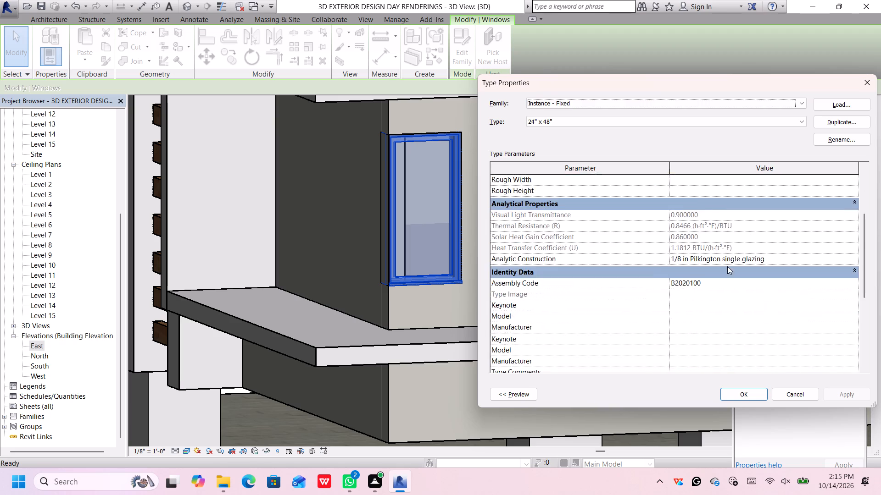
scroll(727, 266, "down", 6)
scroll(727, 266, "up", 2)
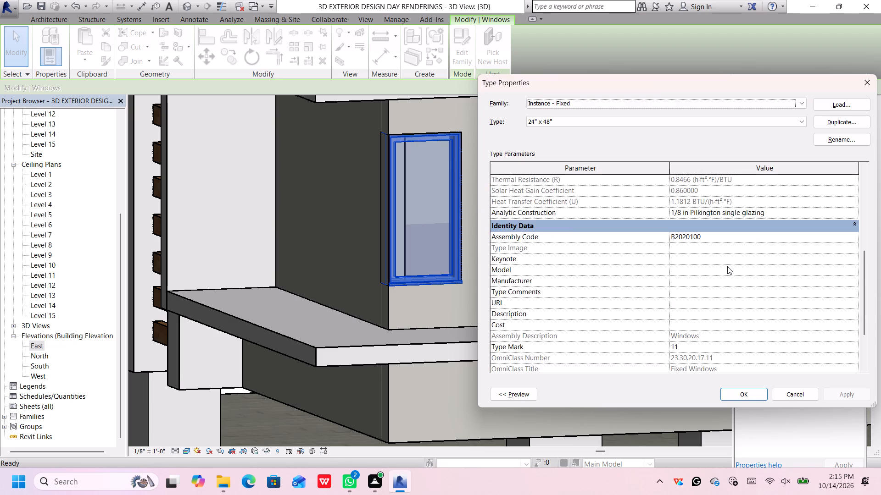
scroll(727, 266, "up", 4)
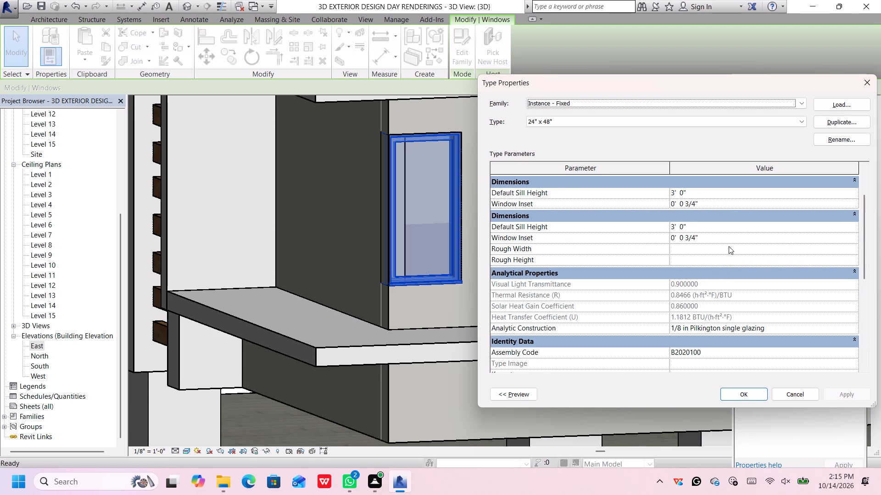
left_click(723, 249)
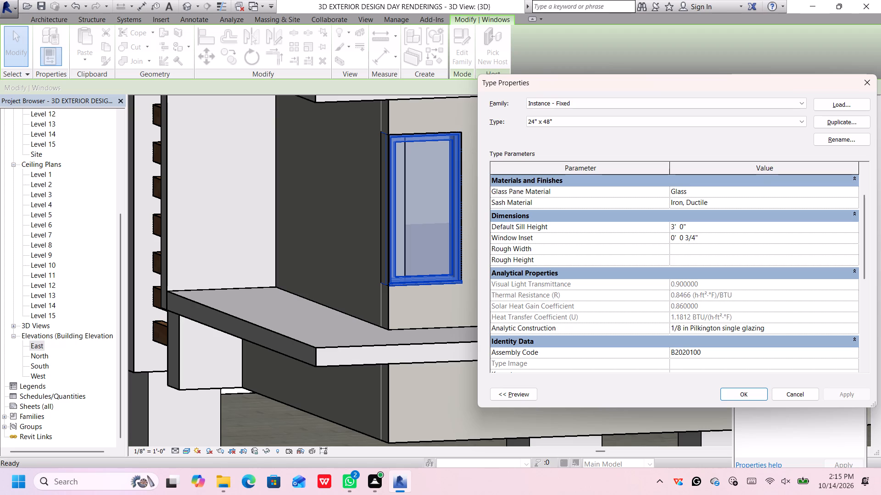
left_click(723, 240)
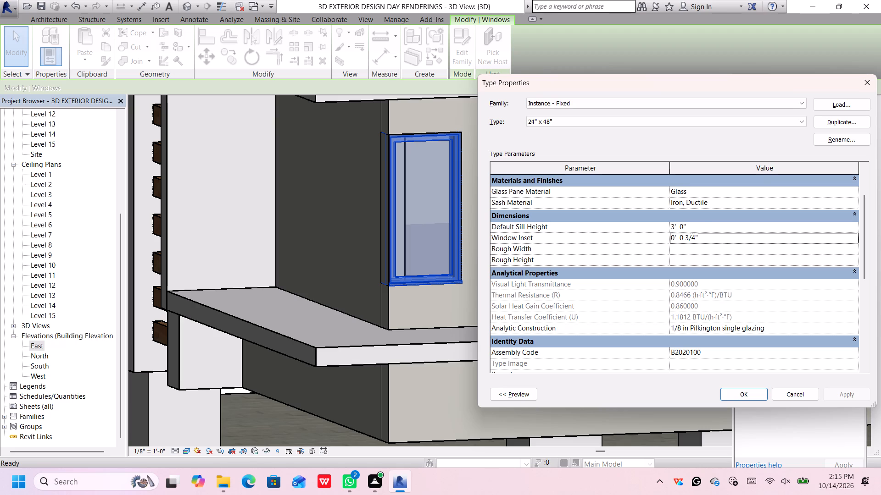
key("BackSpace")
key("Down")
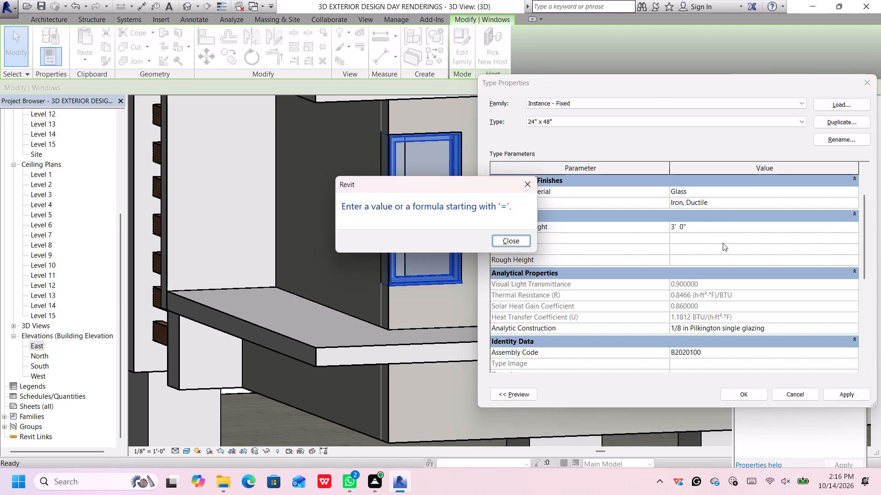
left_click(520, 237)
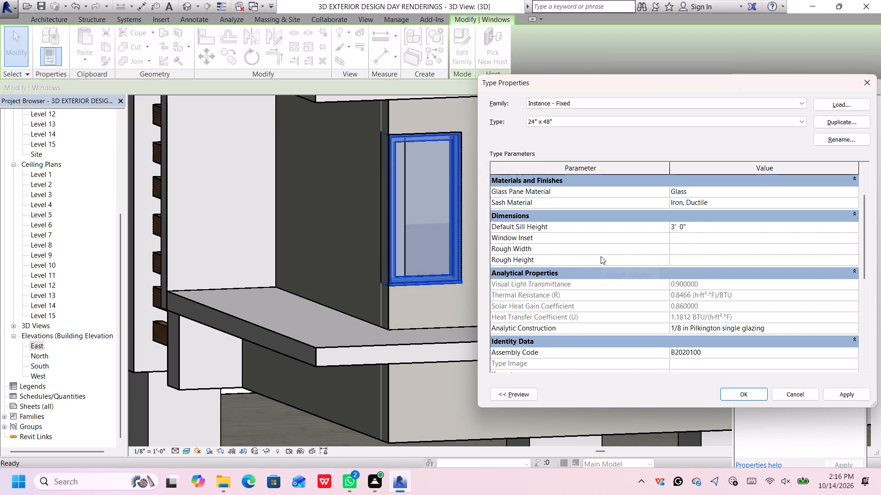
key("2")
key("shift+quotedbl")
key("Return")
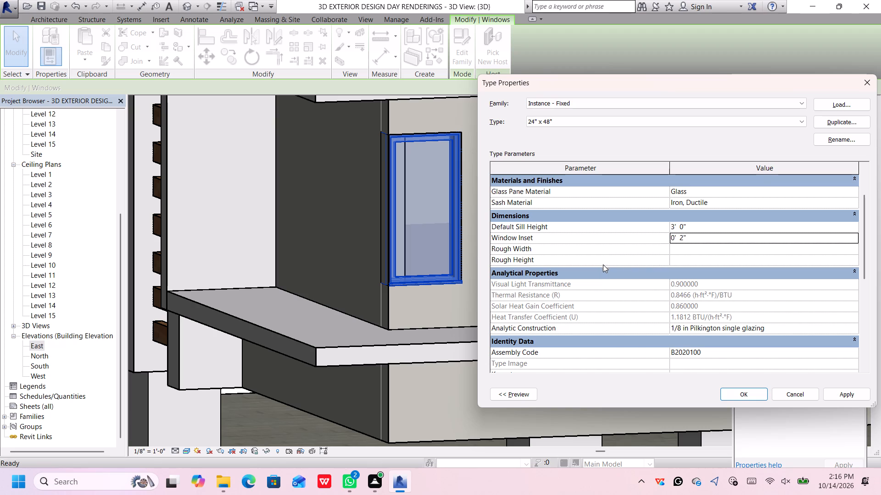
left_click(848, 392)
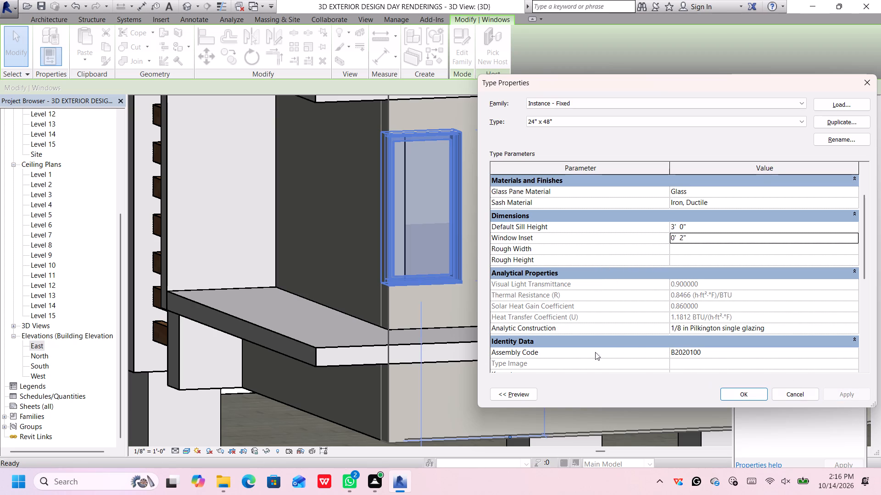
left_click(445, 305)
Accept the window type's property changes and deselect the corner window.
left_click(732, 392)
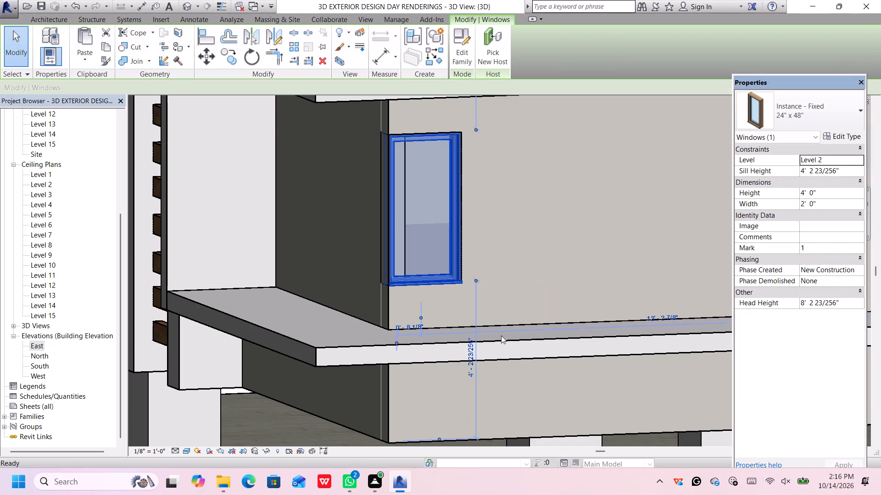
left_click(513, 305)
Open the Instance - Fixed window family for editing and delete the 0' 1 3/4" deep Frame/Mullion extrusion bordering the glass.
scroll(450, 260, "down", 1)
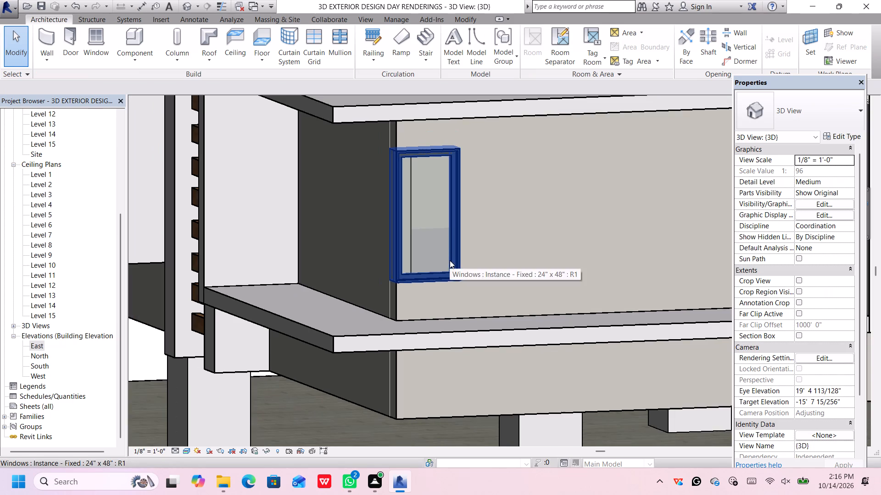
scroll(451, 260, "up", 4)
left_click(455, 271)
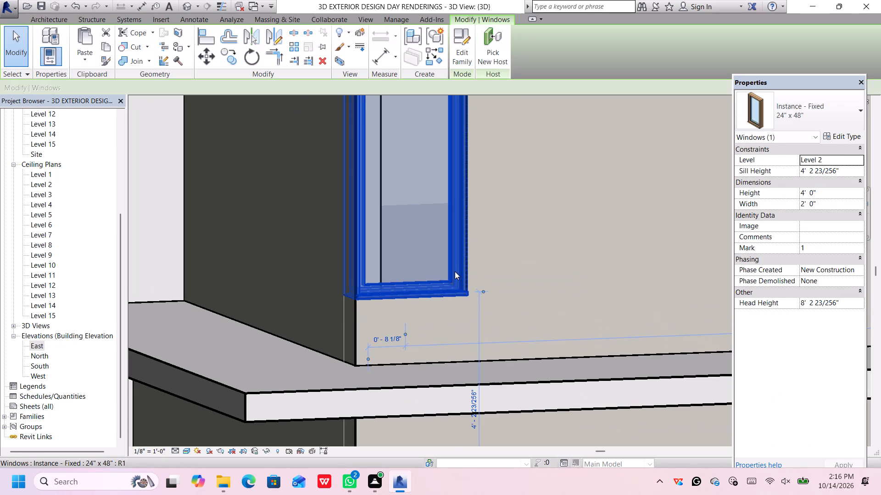
scroll(455, 271, "down", 4)
scroll(455, 271, "up", 3)
double_click(455, 269)
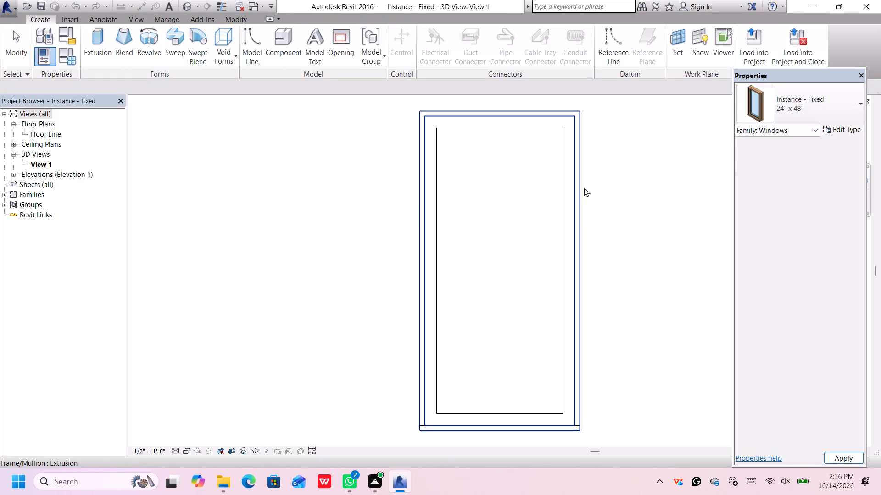
left_click(563, 197)
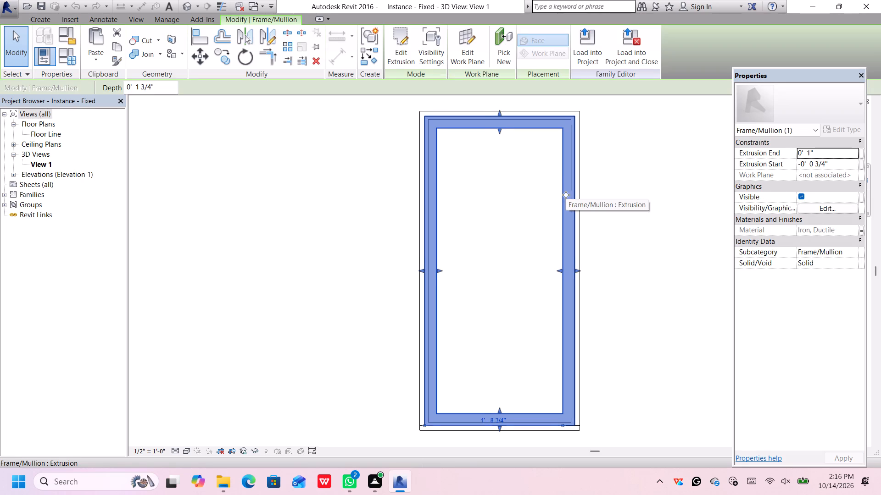
key("Delete")
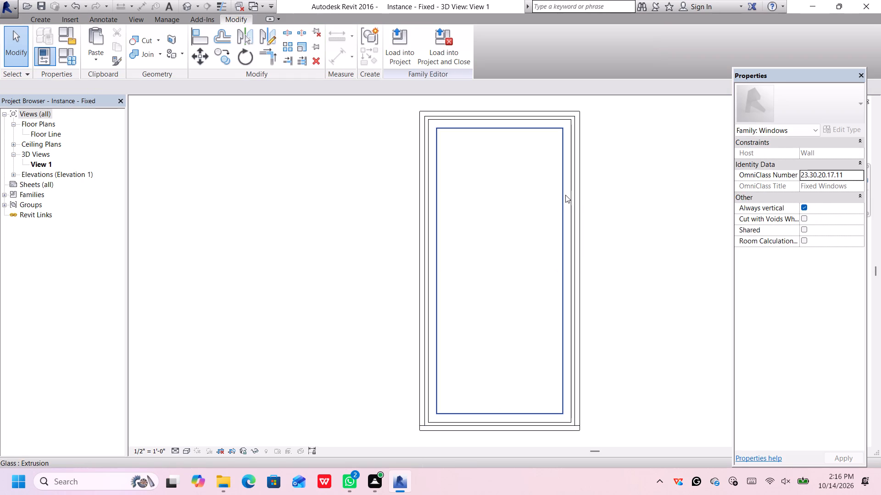
Load the edited Instance - Fixed family into the project, overwriting the existing version.
left_click(561, 190)
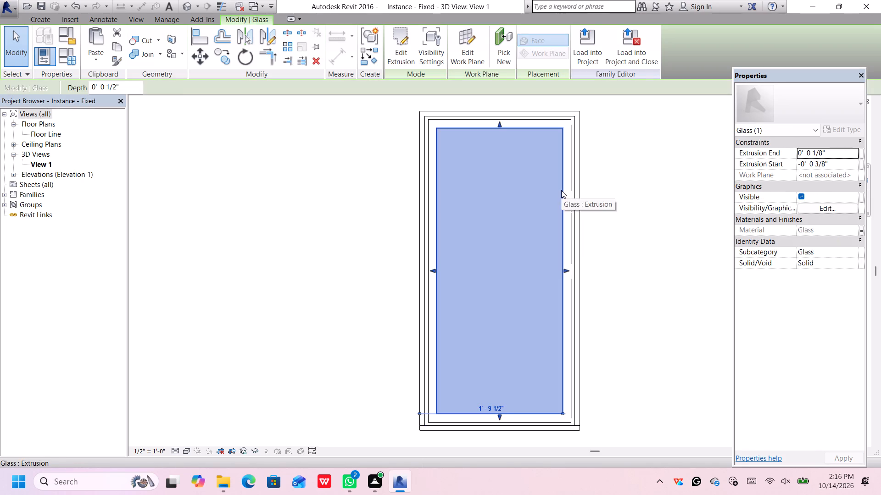
left_click(594, 47)
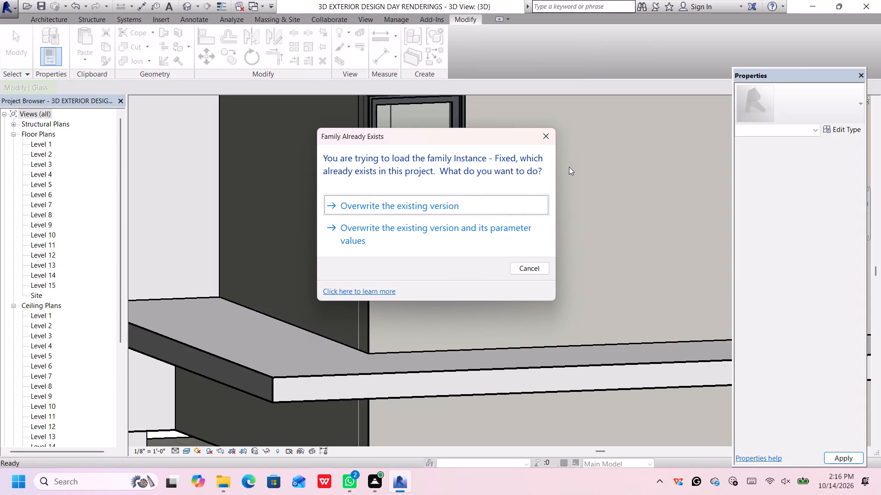
left_click(525, 208)
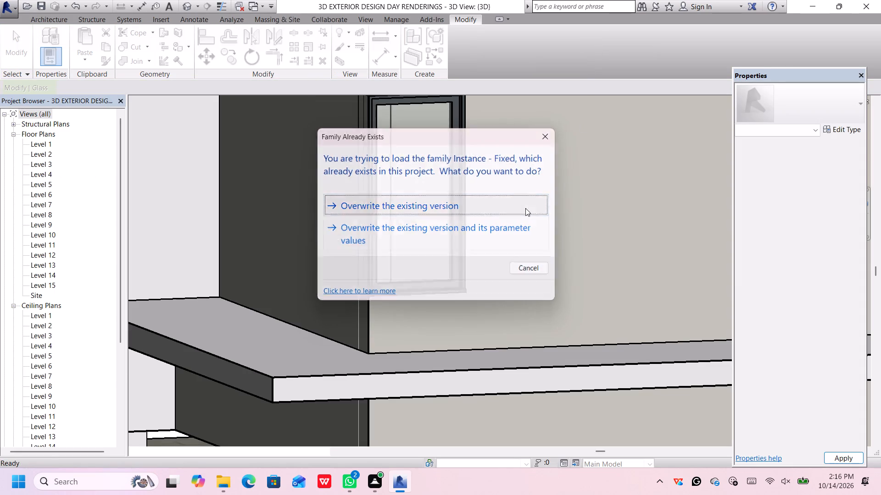
Examine the reloaded corner window up close and from a distance, checking how the glass sits within the frame.
scroll(481, 179, "down", 2)
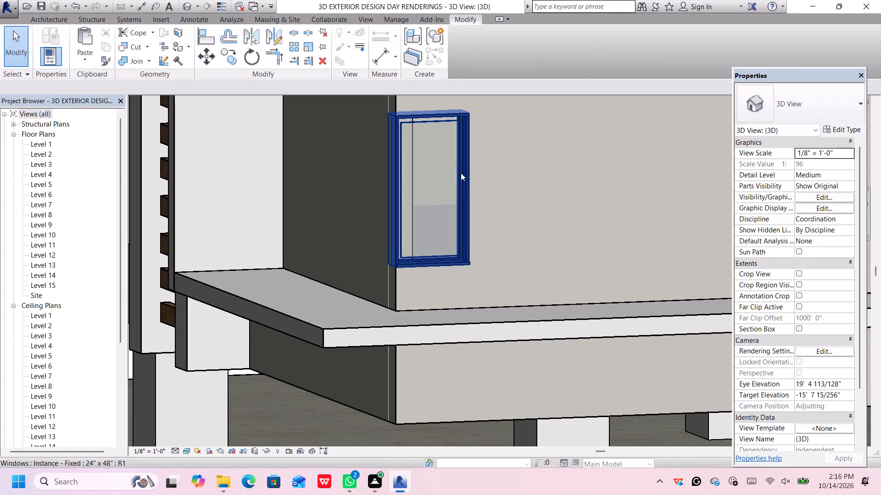
middle_click_drag(460, 173, 452, 202)
scroll(448, 196, "up", 3)
scroll(442, 138, "up", 1)
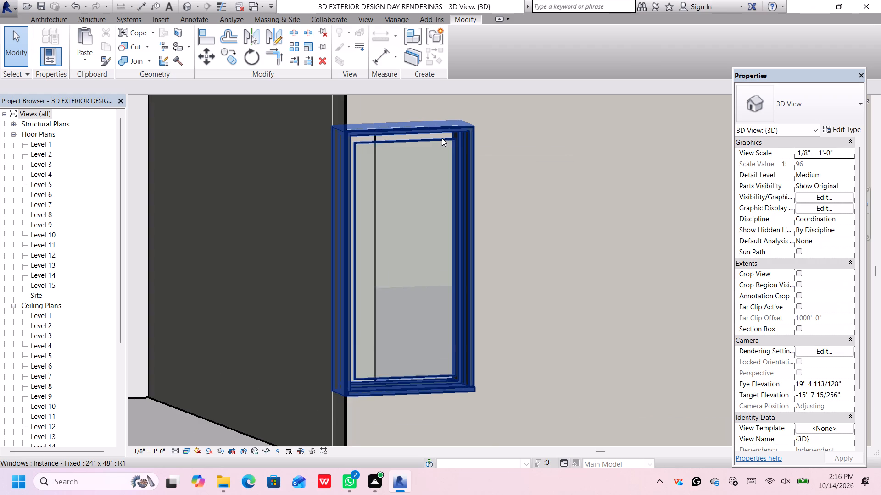
scroll(442, 138, "up", 4)
left_click(442, 139)
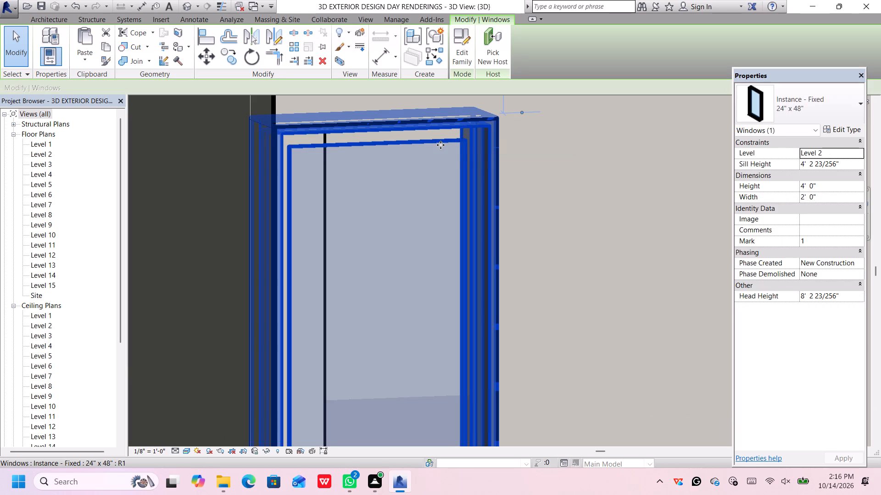
scroll(440, 145, "down", 8)
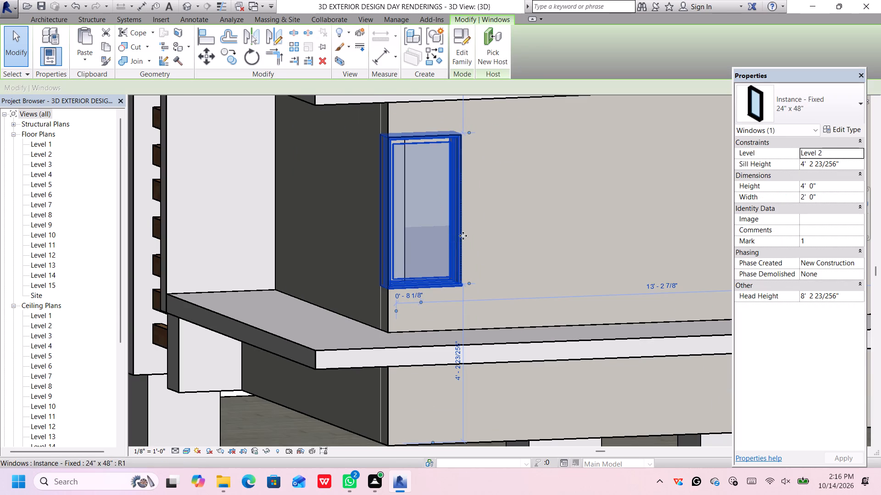
scroll(431, 225, "down", 11)
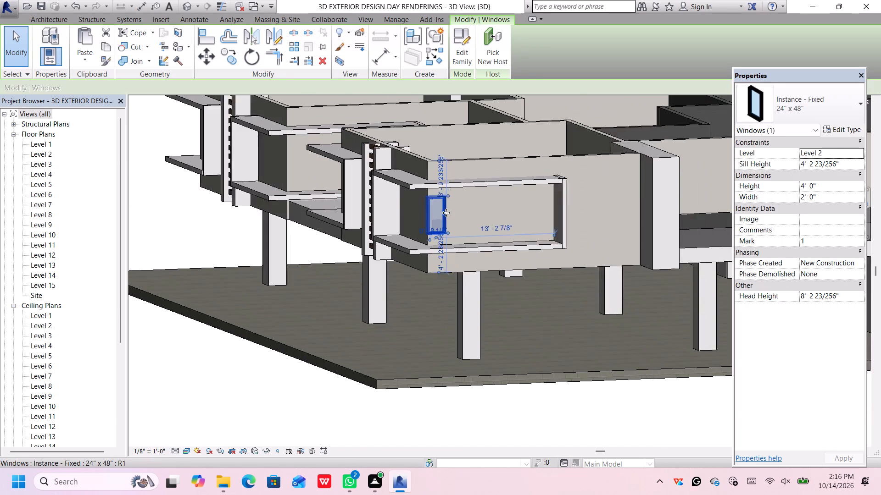
left_click(312, 389)
scroll(447, 207, "up", 4)
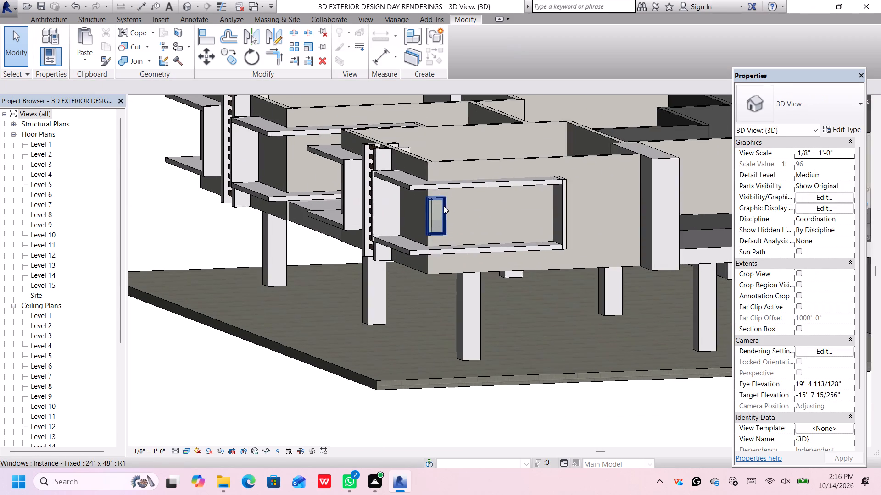
scroll(444, 206, "up", 11)
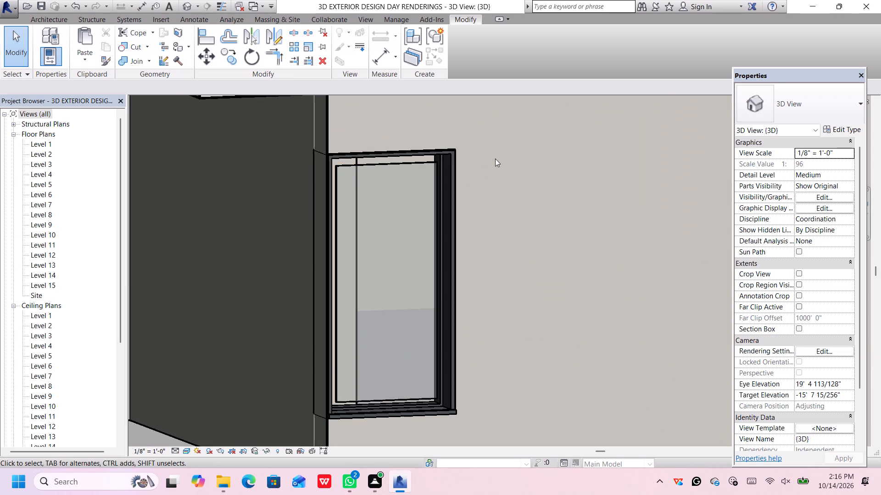
Reopen the window family and stretch the glass pane's top and right edges to the inner edge of the remaining inner frame.
left_click(414, 162)
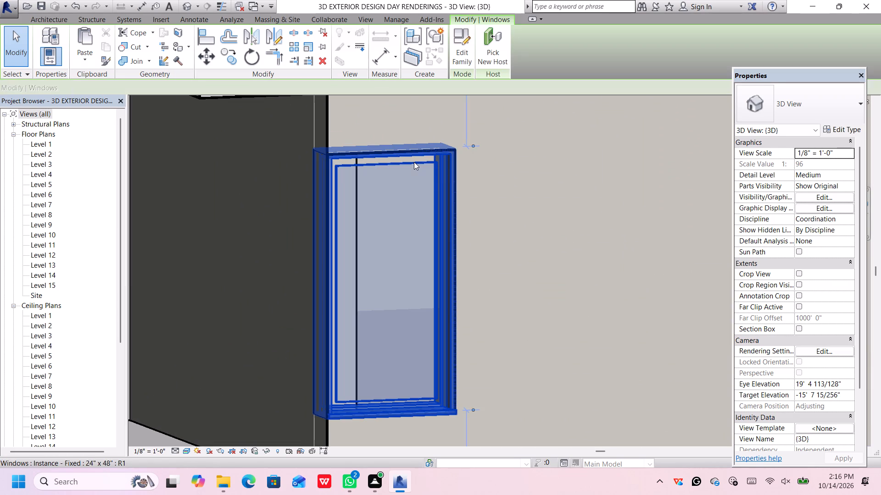
left_click(466, 62)
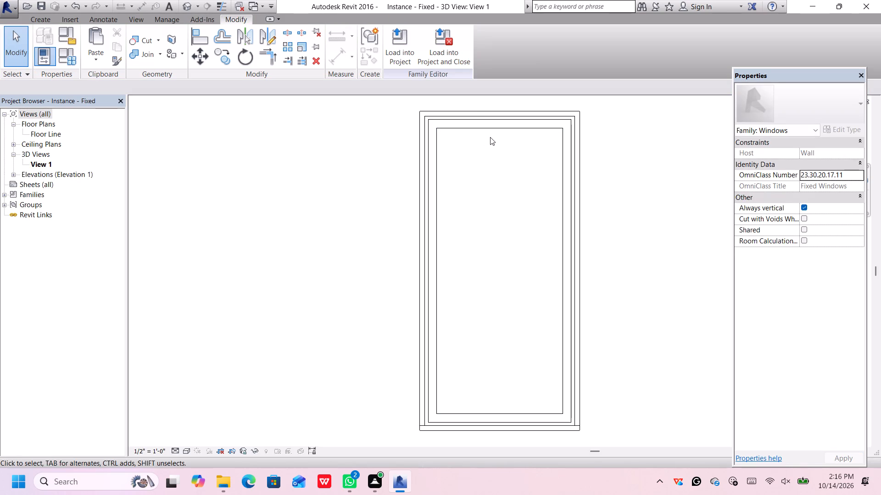
left_click(491, 131)
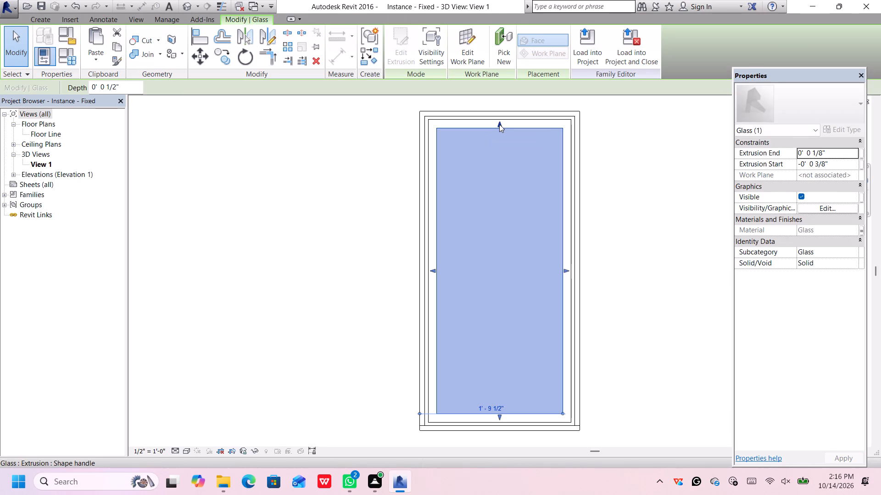
left_click_drag(499, 124, 499, 123)
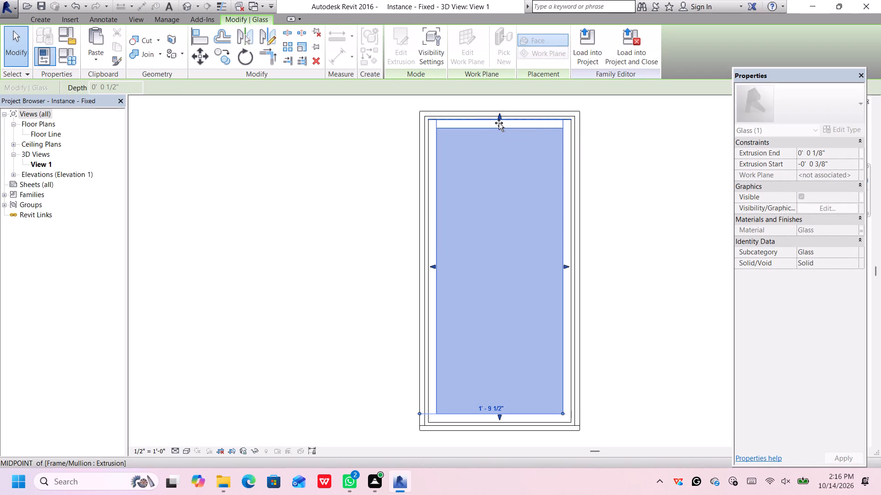
left_click_drag(499, 123, 499, 113)
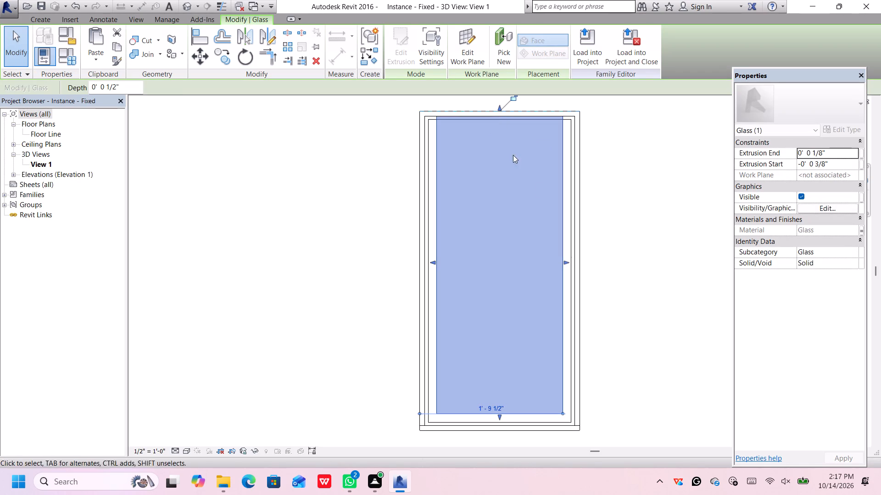
left_click_drag(499, 106, 499, 110)
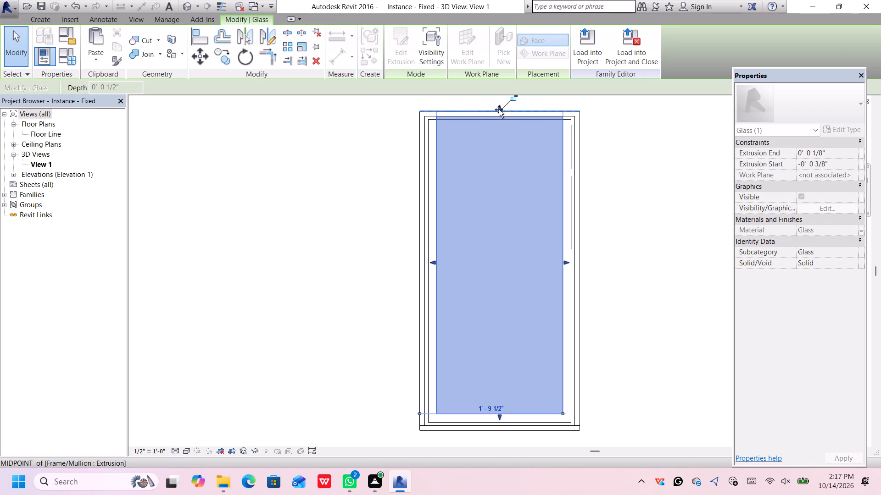
left_click_drag(499, 110, 500, 122)
left_click_drag(565, 267, 568, 267)
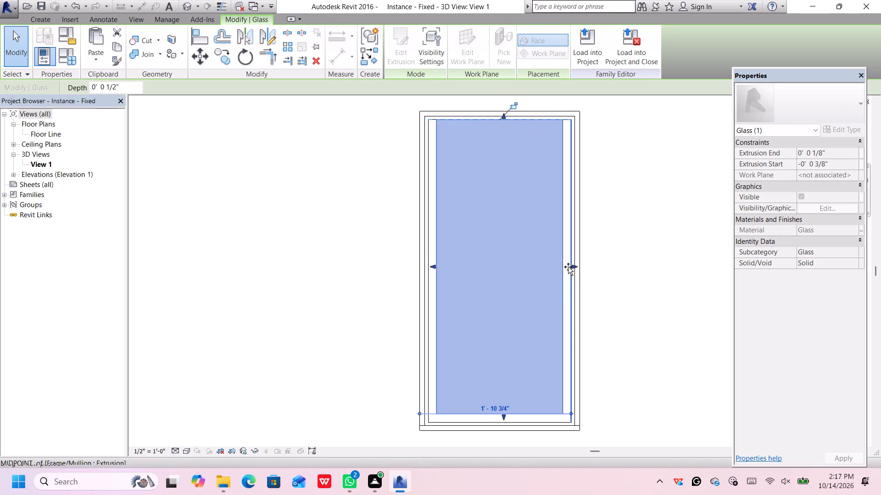
left_click_drag(568, 267, 573, 267)
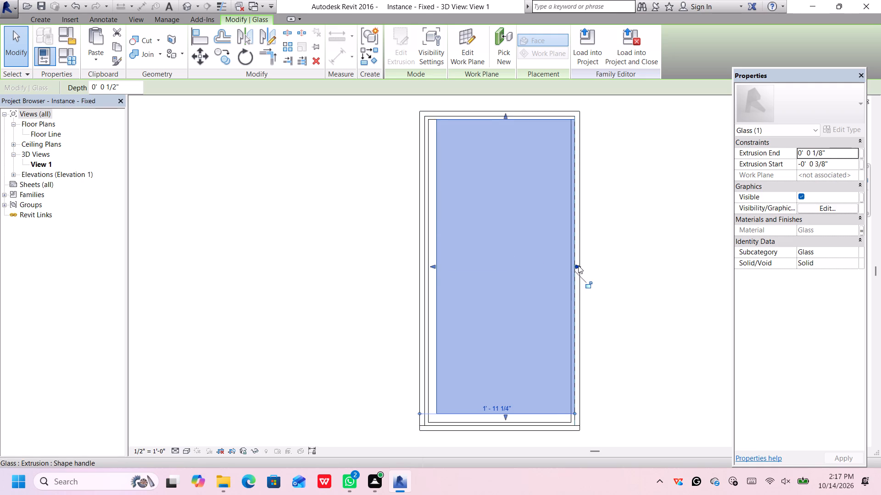
left_click_drag(578, 265, 569, 268)
left_click(598, 236)
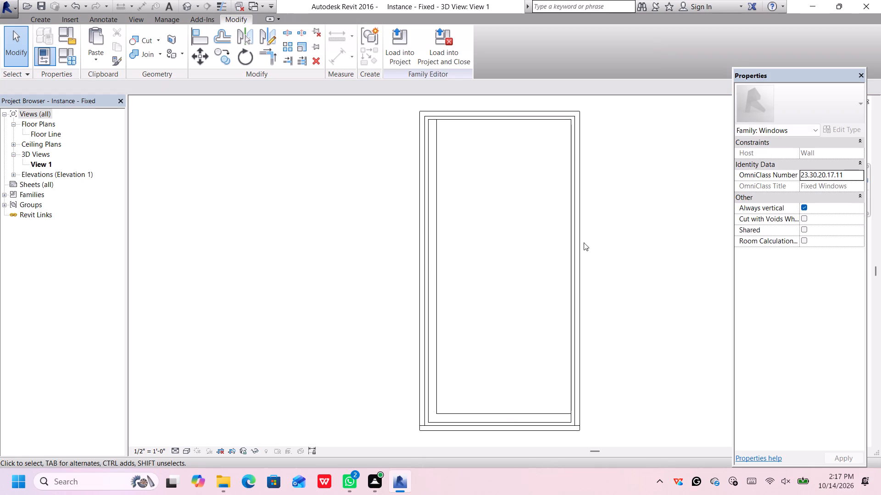
Delete the remaining inner Frame/Mullion extrusion between the glass pane and the outer frame.
left_click(575, 248)
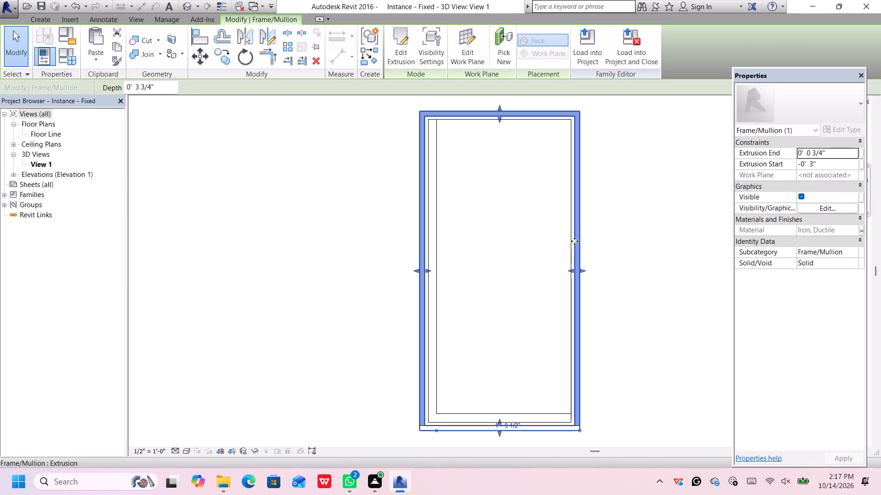
left_click(599, 225)
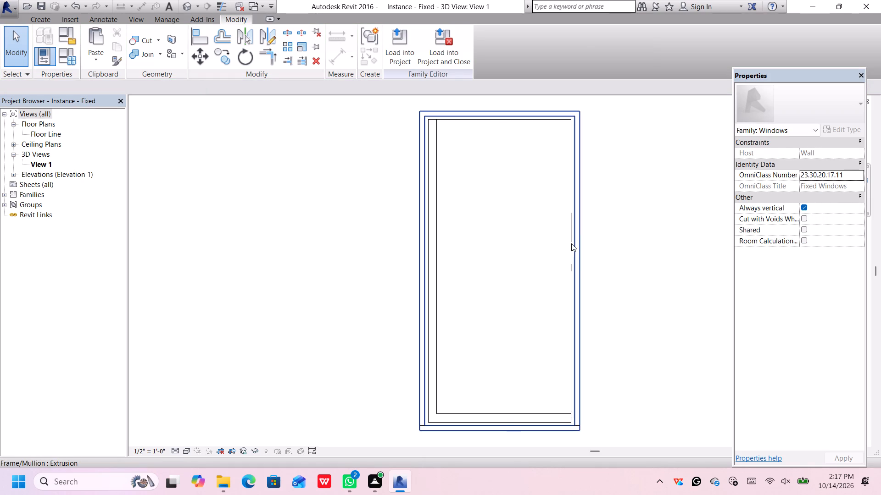
left_click(570, 246)
left_click(386, 321)
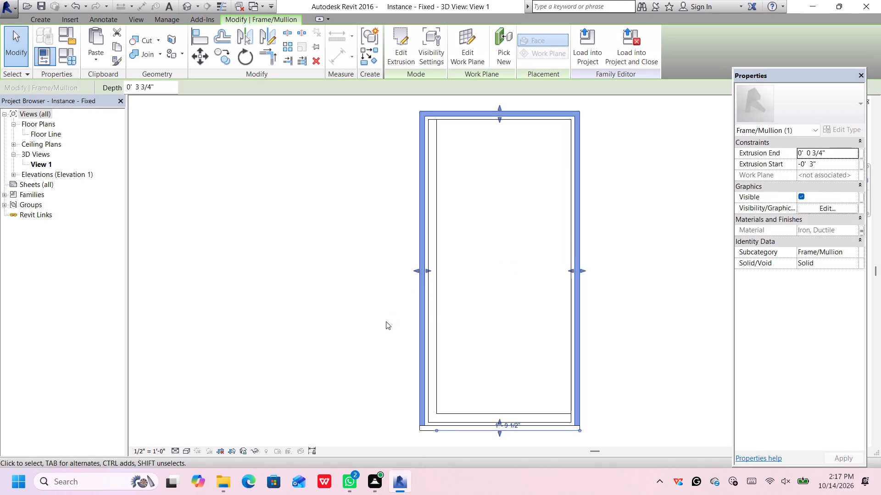
left_click(429, 309)
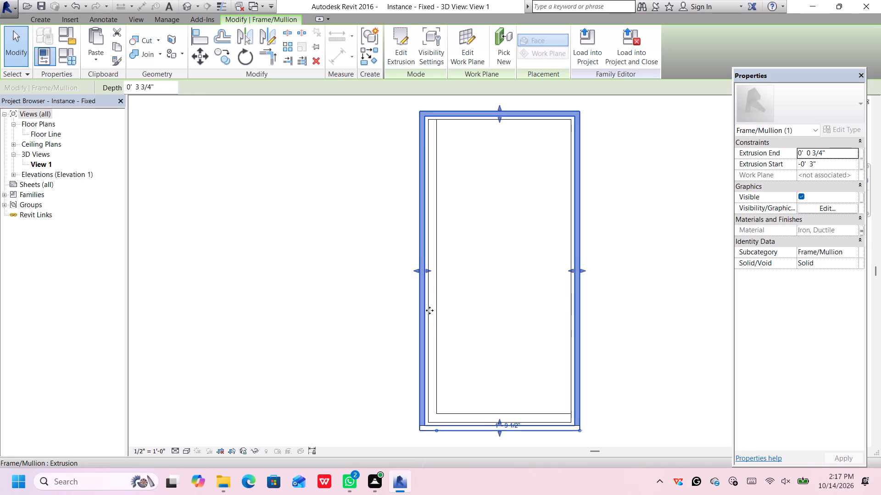
scroll(434, 309, "up", 5)
left_click(423, 306)
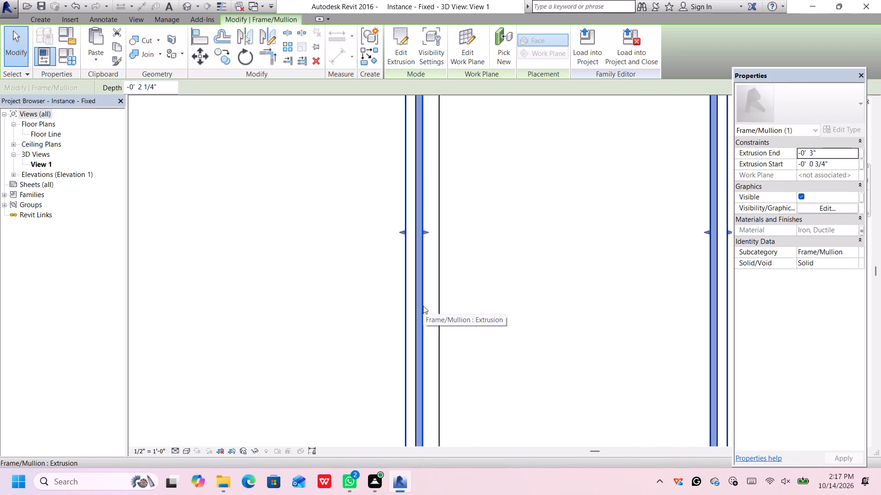
key("Delete")
scroll(433, 296, "down", 7)
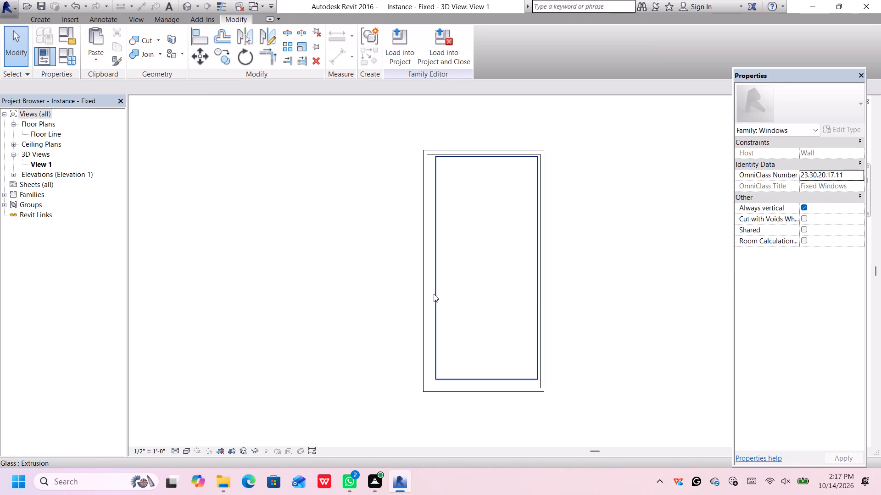
Stretch the glass pane's bottom, right, top and left edges to the inner edge of the outer frame.
left_click(435, 286)
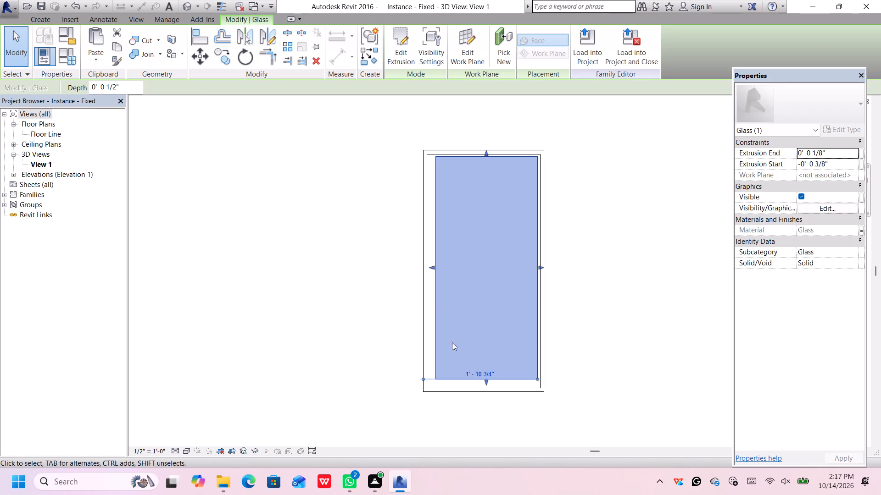
scroll(511, 413, "up", 2)
left_click_drag(481, 373, 481, 377)
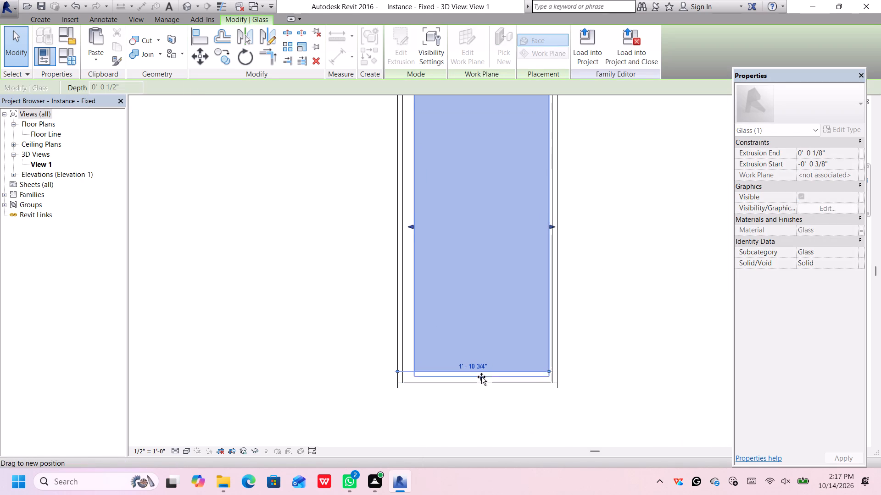
left_click_drag(481, 377, 481, 380)
middle_click_drag(584, 222, 578, 250)
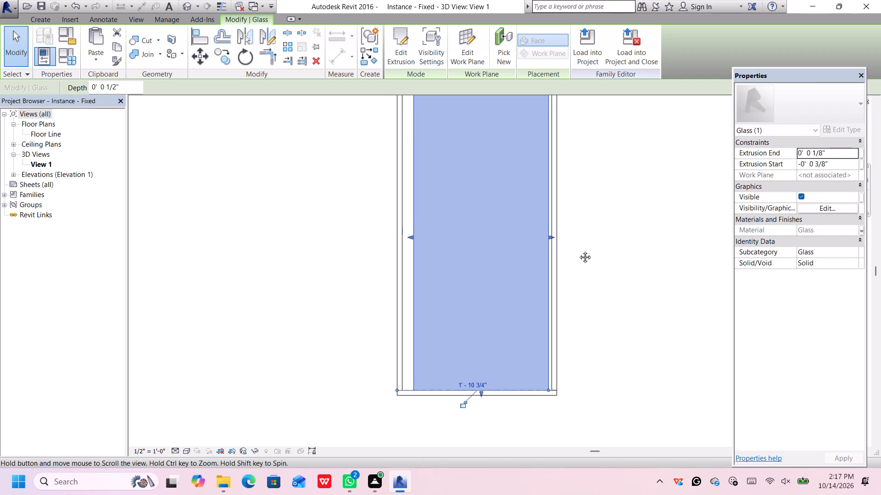
middle_click_drag(578, 250, 568, 291)
left_click(534, 298)
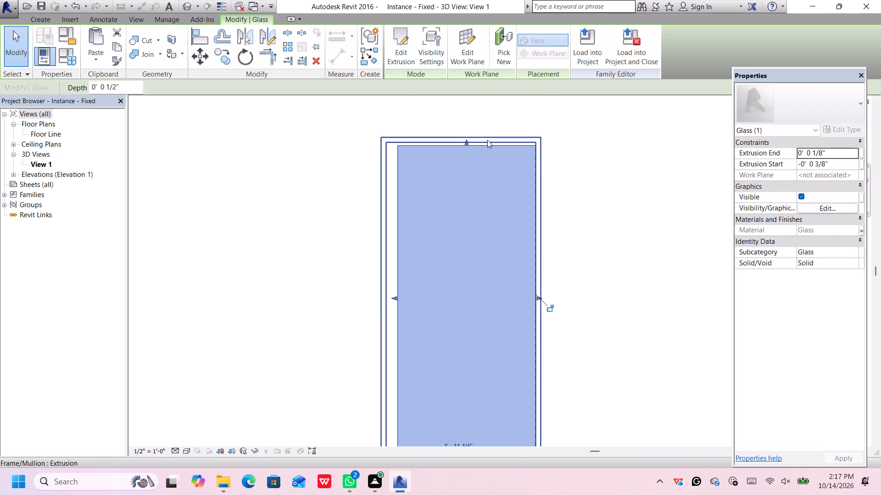
scroll(480, 143, "up", 4)
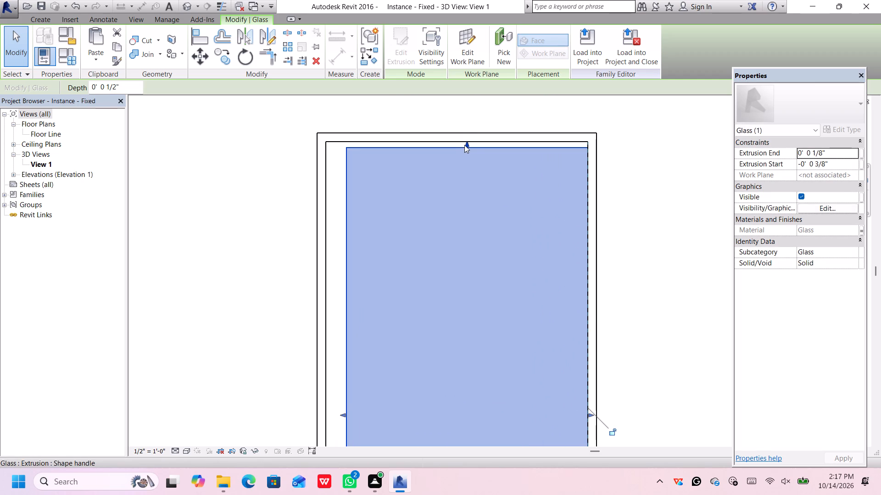
left_click(466, 145)
scroll(458, 150, "down", 6)
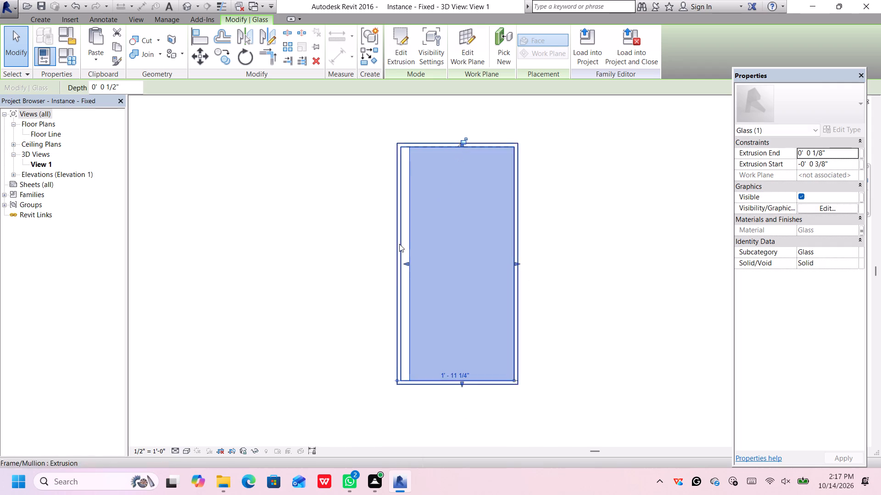
left_click(407, 263)
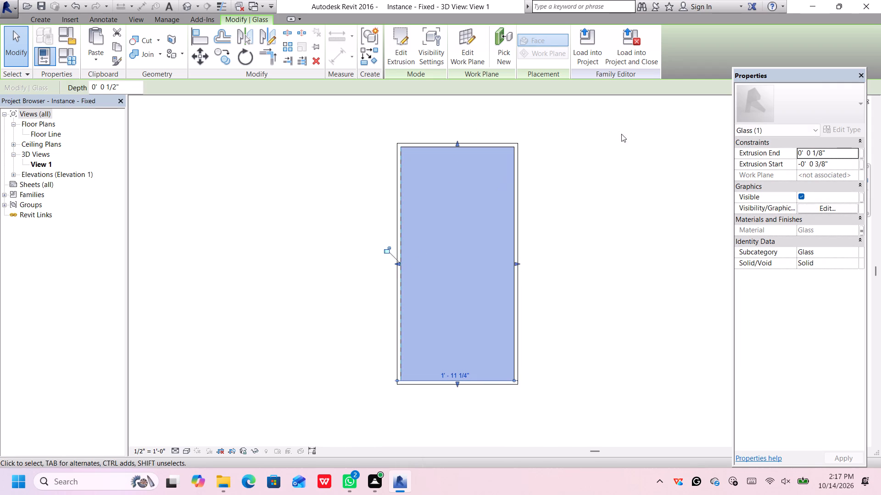
Load the edited Instance - Fixed family into the project, overwriting the existing version.
left_click(593, 38)
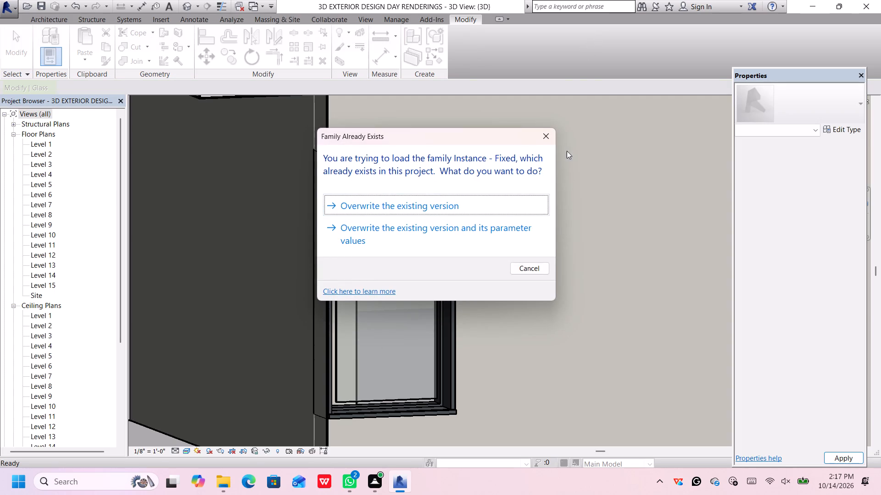
left_click(525, 205)
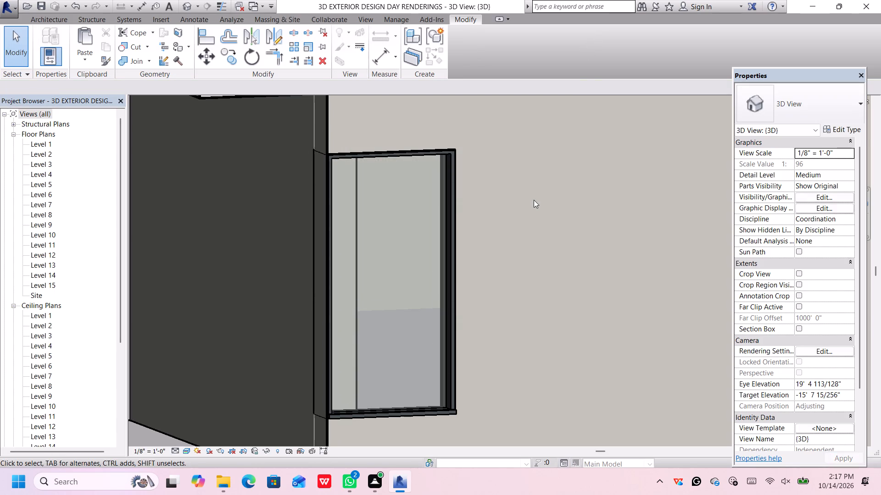
Open the corner window type's Glass Pane Material, filter the project materials to Glass, and bring up the asset library.
scroll(472, 279, "down", 3)
middle_click_drag(472, 278, 466, 246)
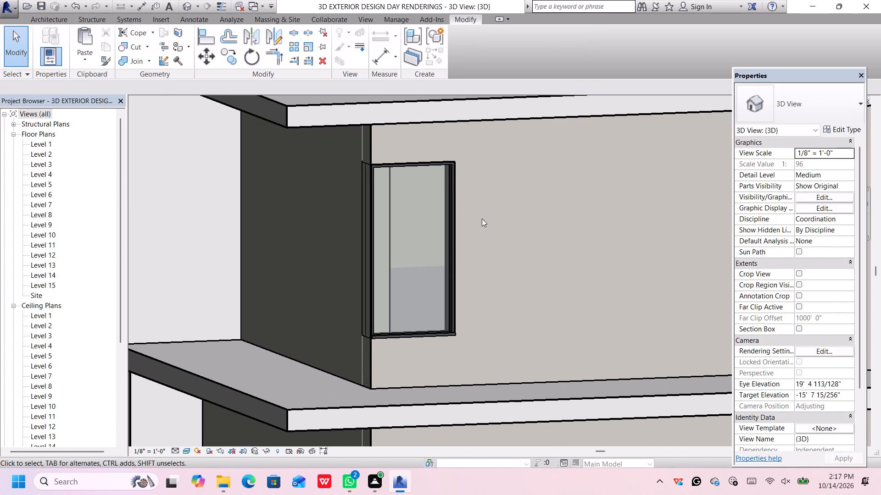
left_click(444, 229)
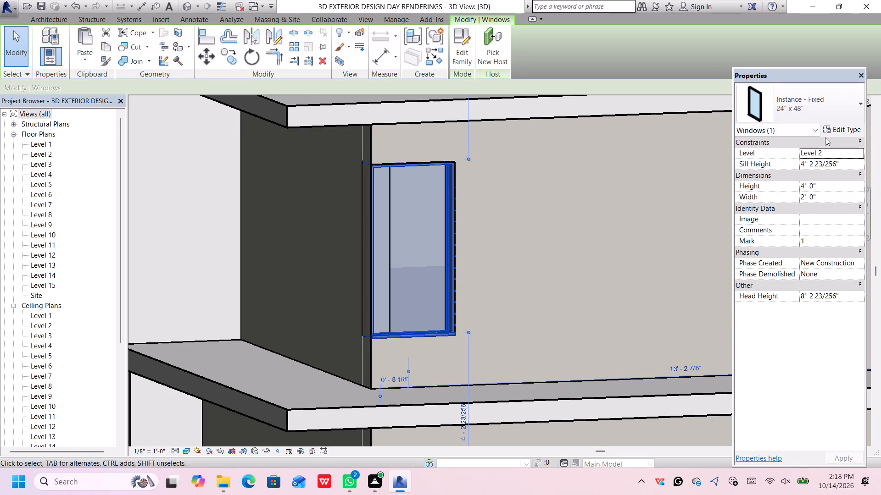
left_click(835, 128)
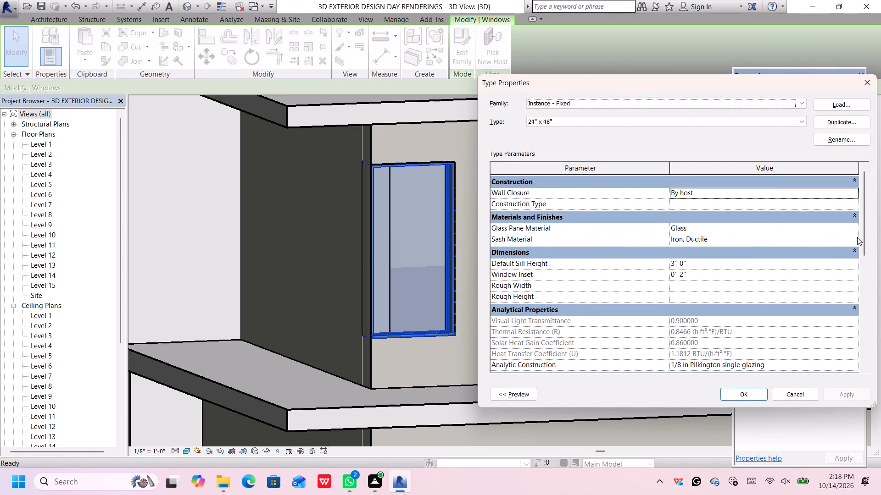
left_click(856, 228)
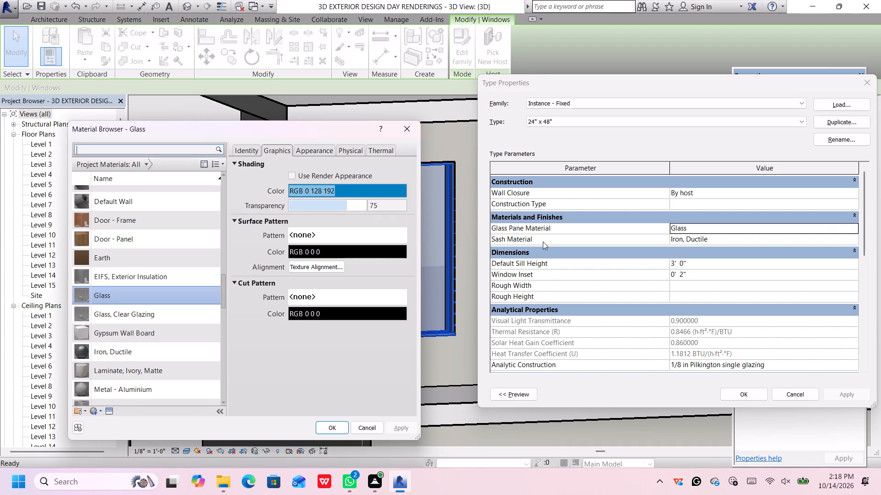
left_click(142, 163)
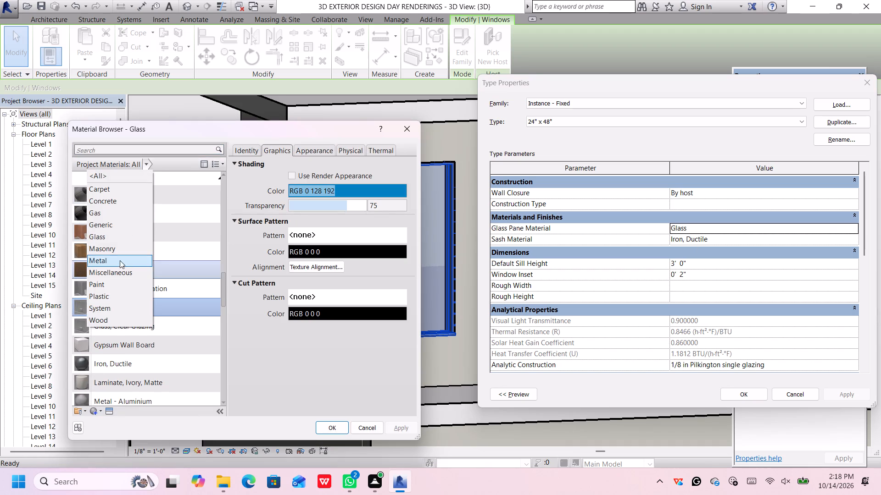
left_click(130, 240)
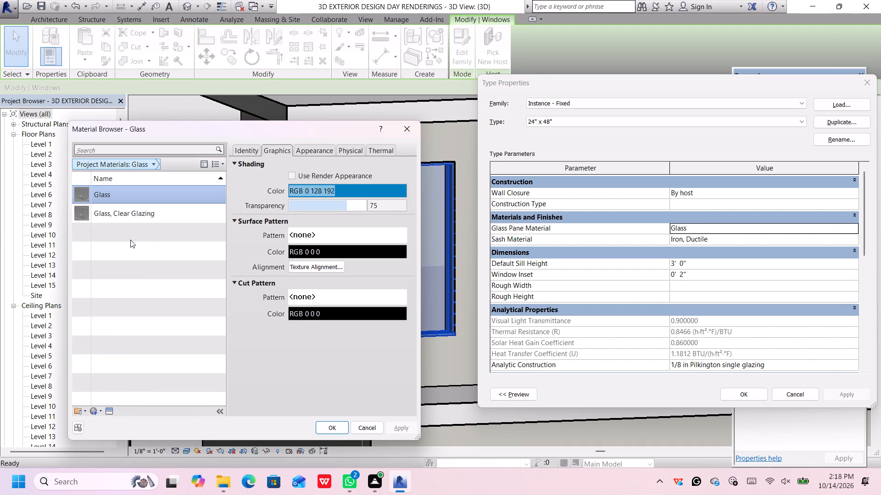
left_click(109, 411)
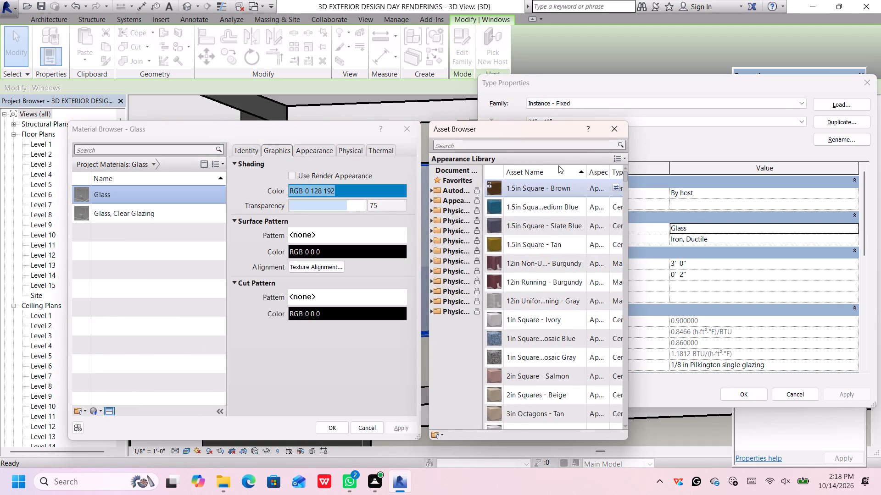
Search the asset library for glass and look through the Glass category of the Autodesk Physical Assets.
left_click(559, 145)
key("g")
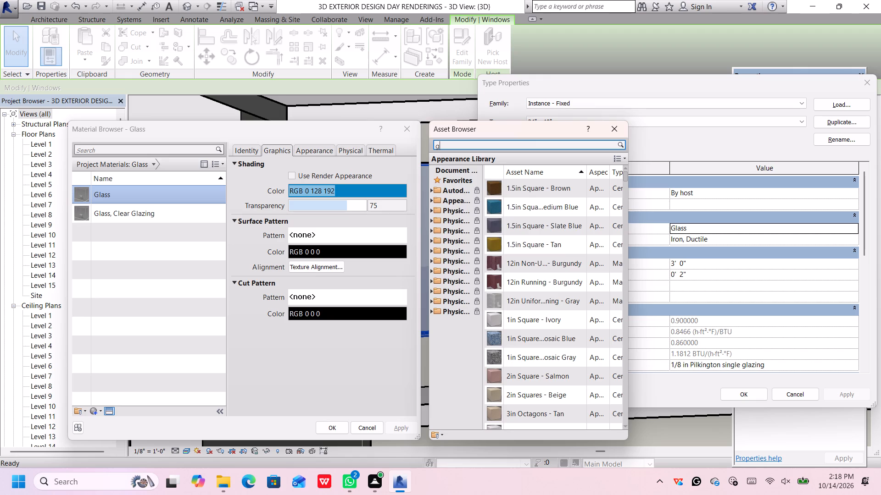
key("l")
type("ass")
key("space")
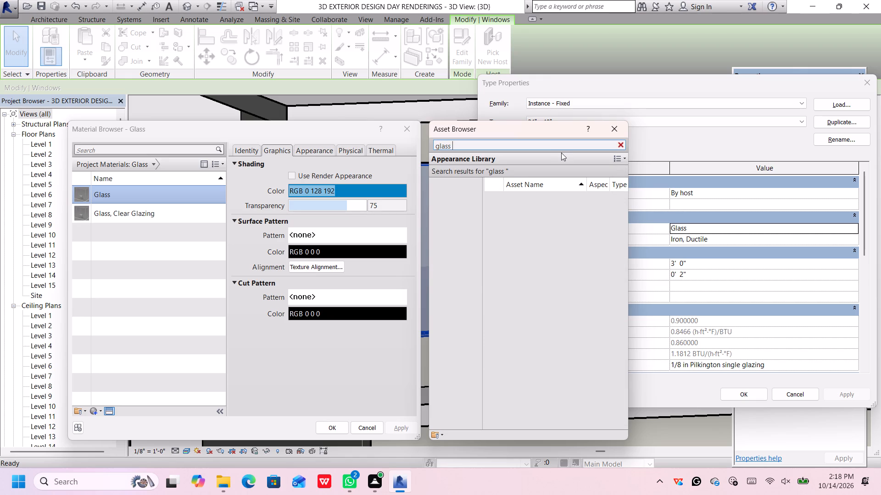
key("Return")
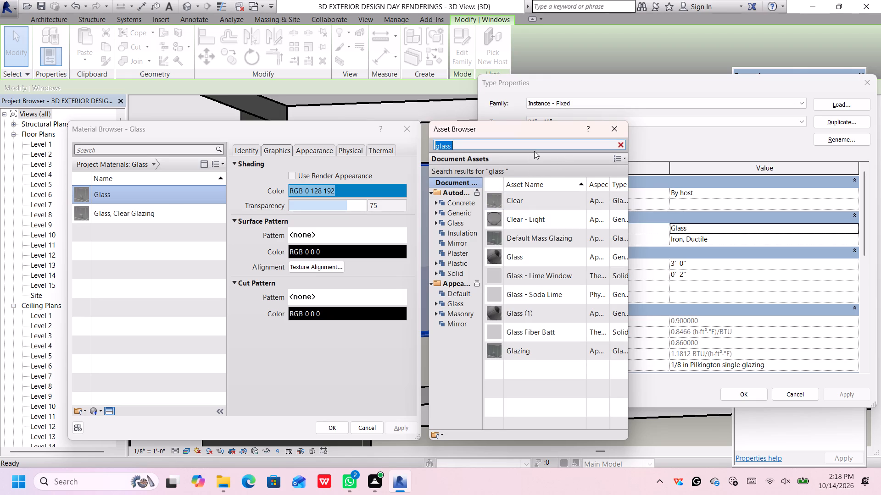
left_click(514, 145)
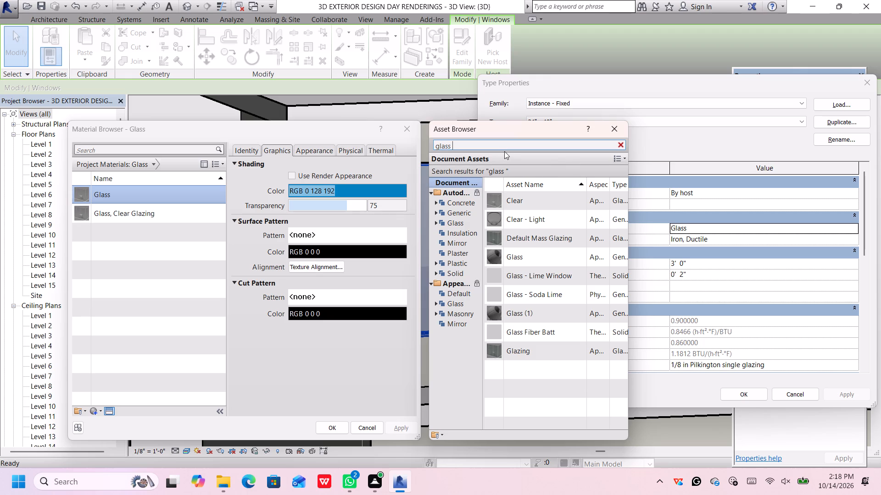
double_click(474, 220)
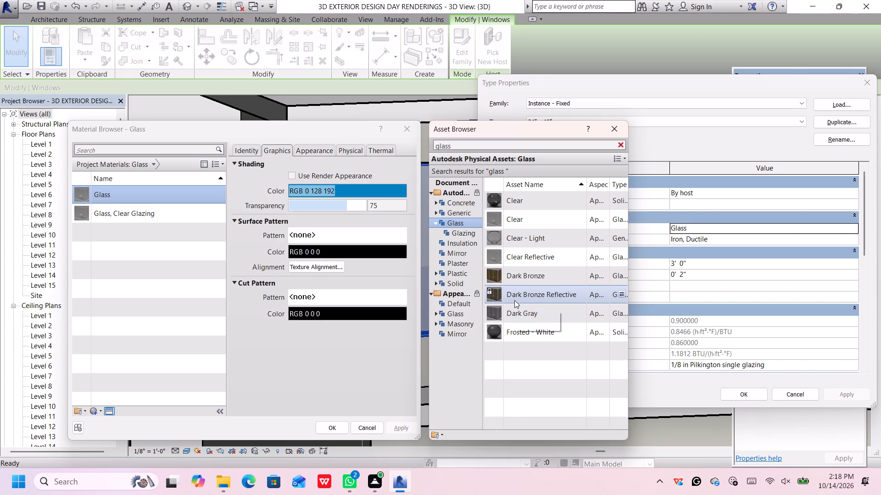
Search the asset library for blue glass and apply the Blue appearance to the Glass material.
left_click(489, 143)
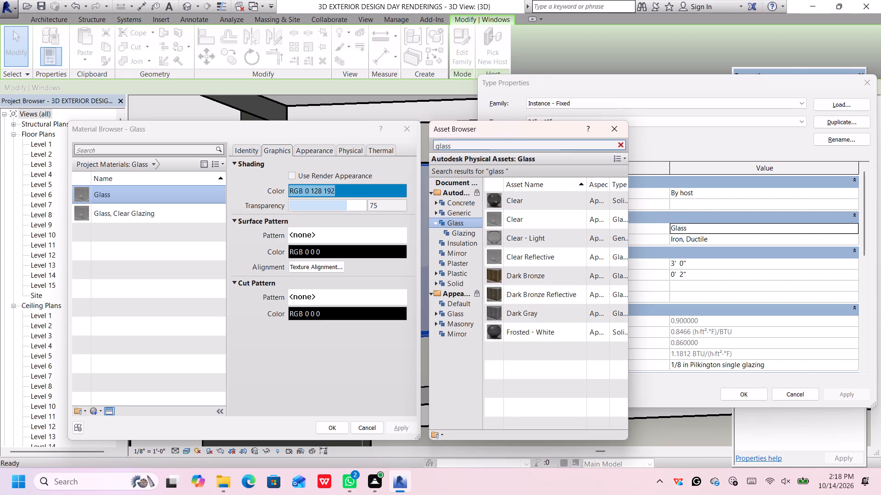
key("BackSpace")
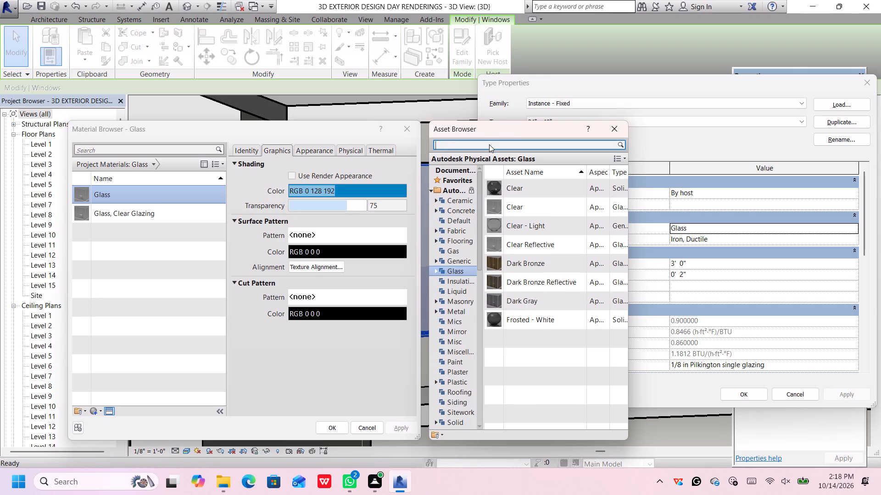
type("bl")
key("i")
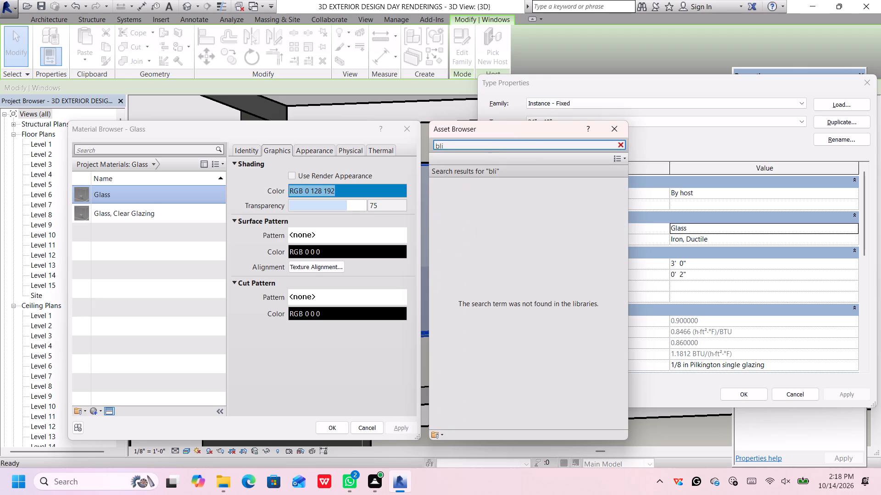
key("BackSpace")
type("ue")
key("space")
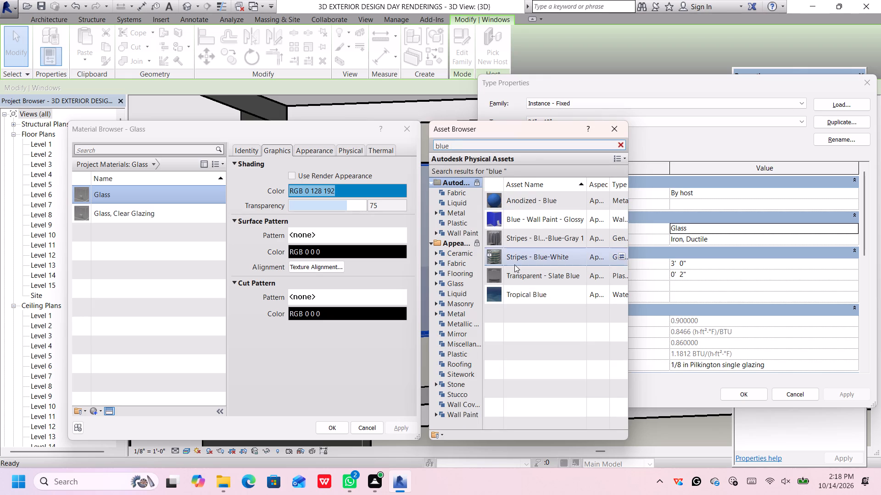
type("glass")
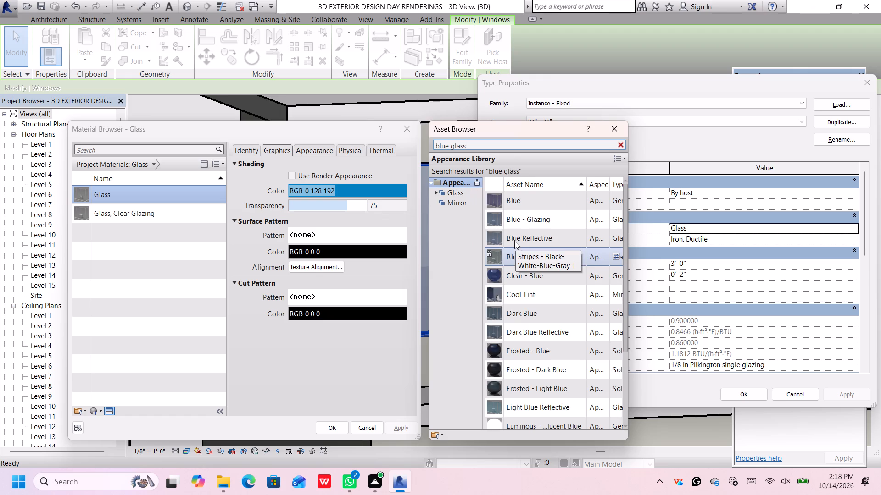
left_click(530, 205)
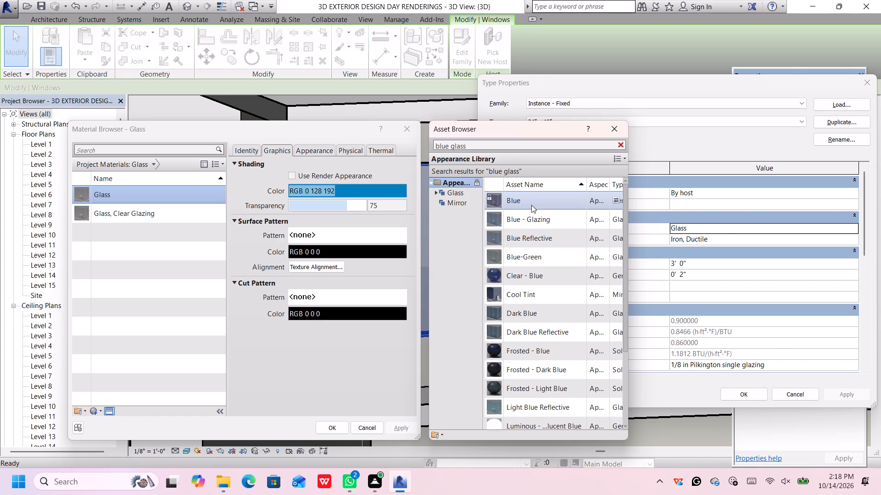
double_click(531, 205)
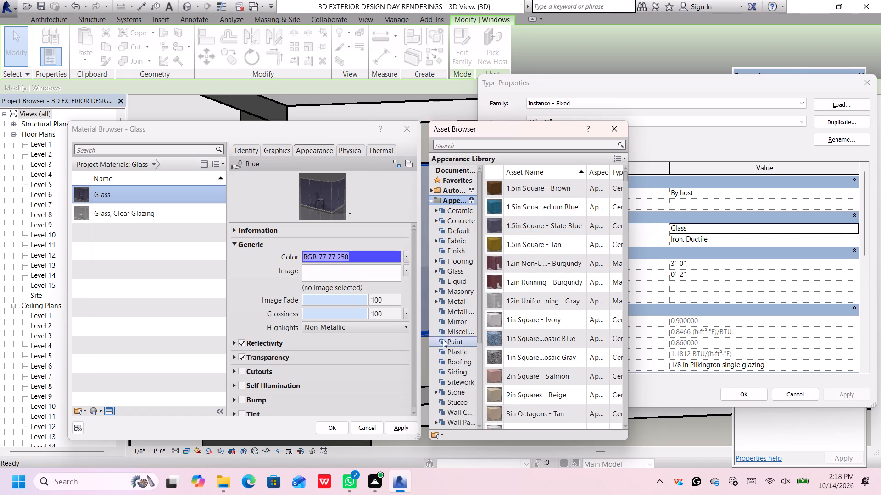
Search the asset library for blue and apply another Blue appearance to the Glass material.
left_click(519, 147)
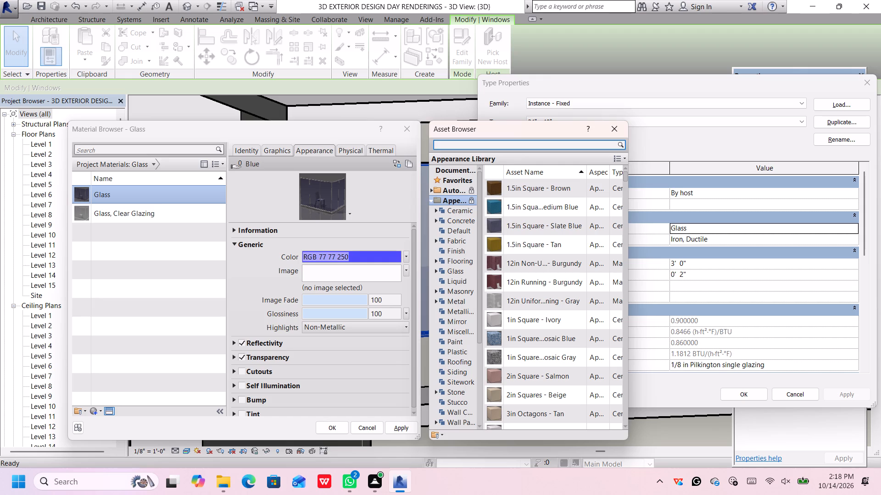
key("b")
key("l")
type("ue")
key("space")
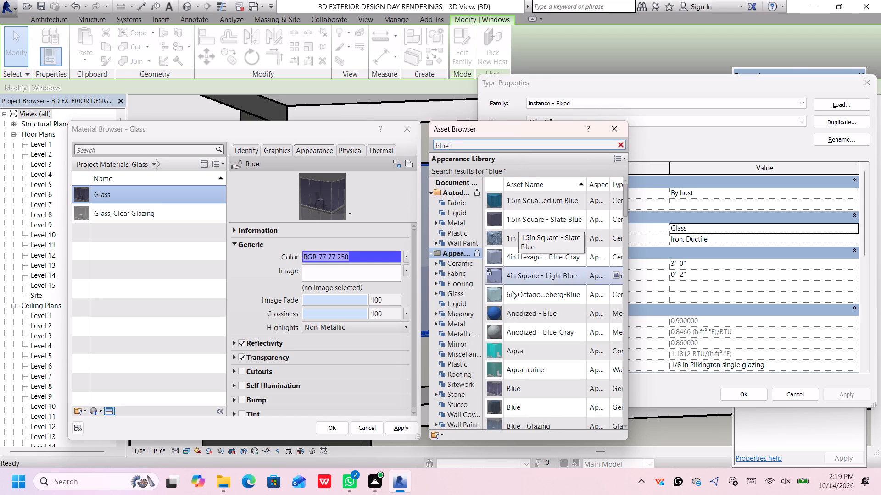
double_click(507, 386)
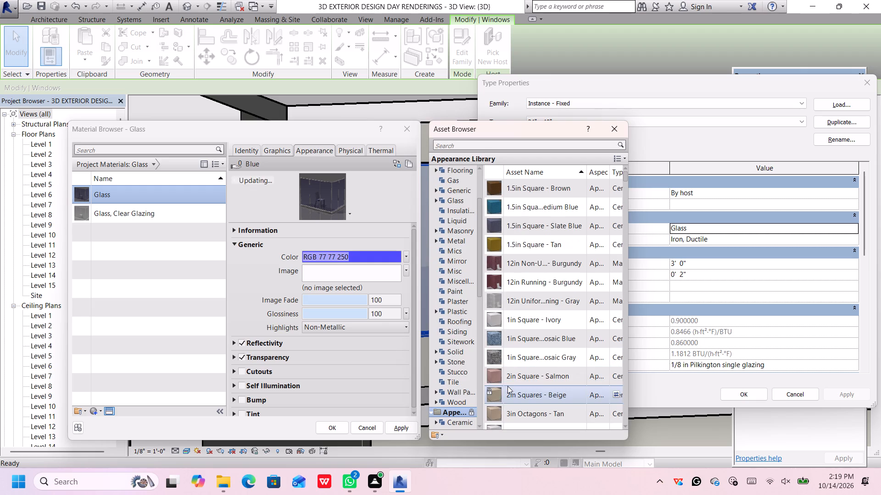
Search the asset library for blue glass and apply the Blue - Glazing appearance to the Glass material.
left_click(517, 147)
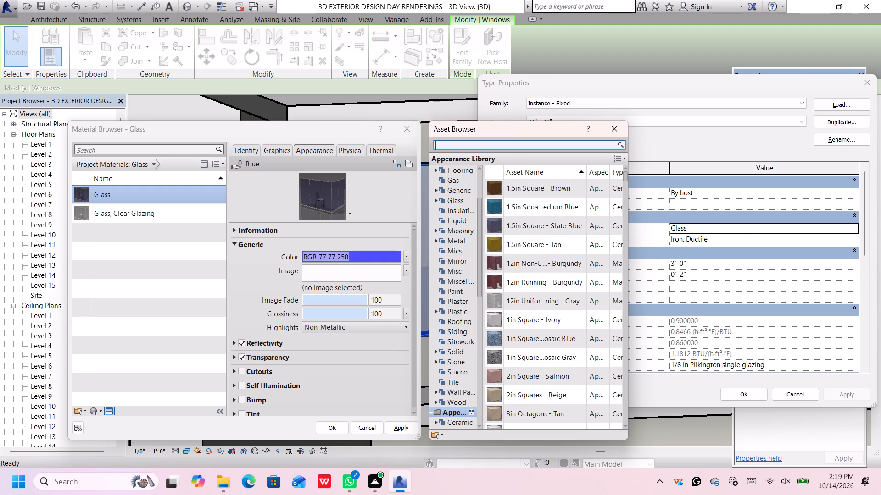
type("bl")
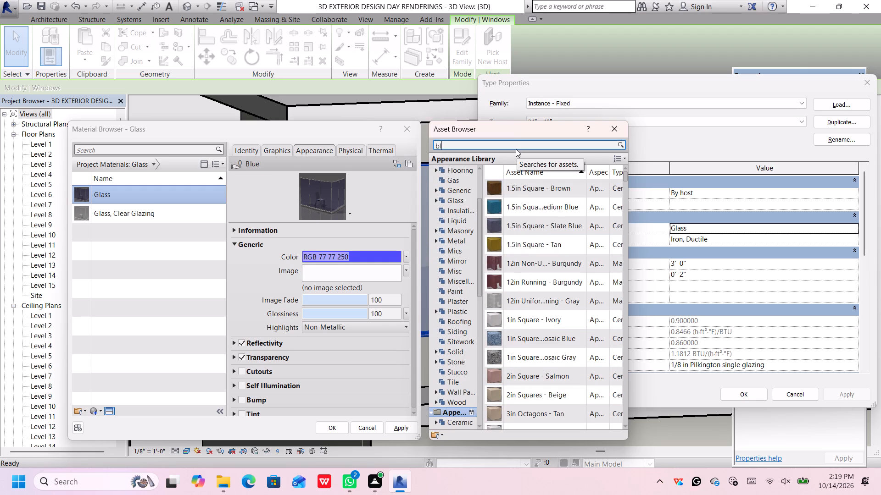
type("ue glass")
key("Return")
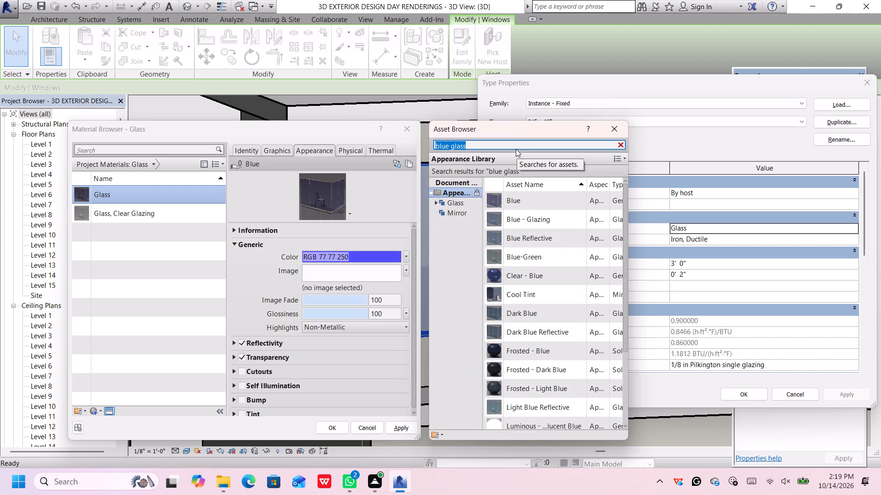
double_click(523, 216)
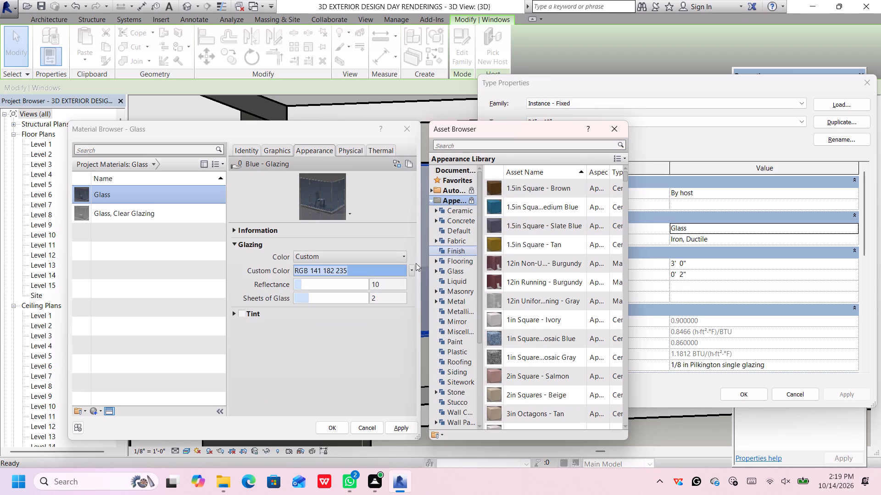
Accept the Glass material with its Blue - Glazing appearance and apply the 24" x 48" window type's properties.
left_click(401, 428)
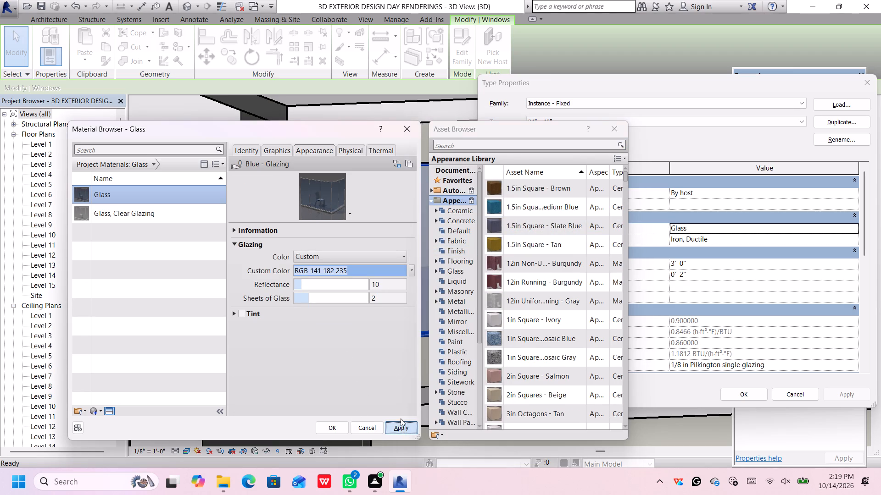
left_click(335, 425)
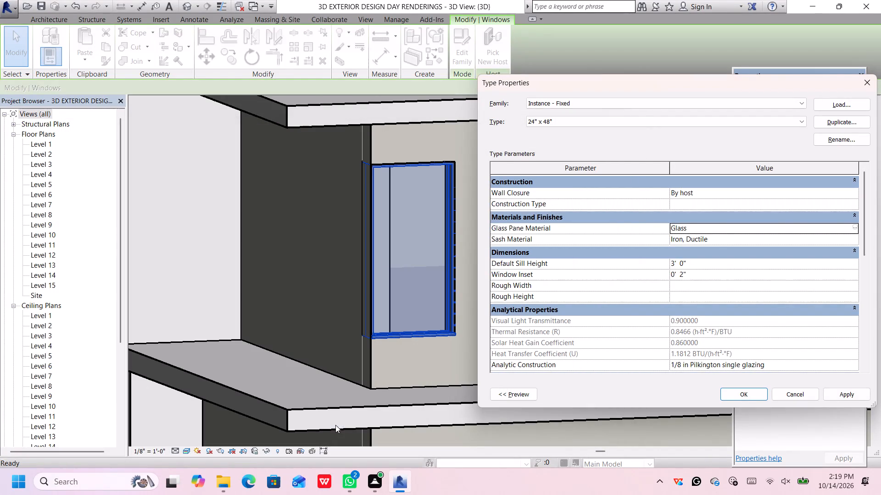
scroll(459, 339, "down", 4)
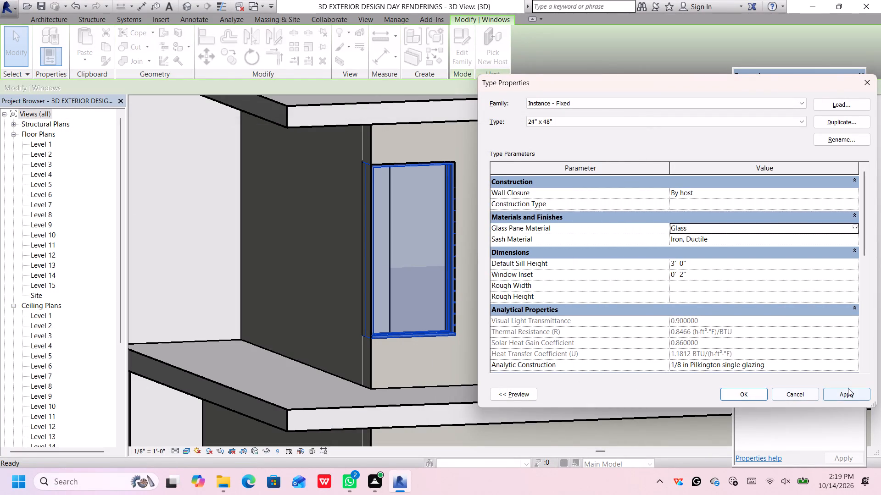
left_click(848, 392)
left_click(748, 395)
scroll(543, 360, "down", 2)
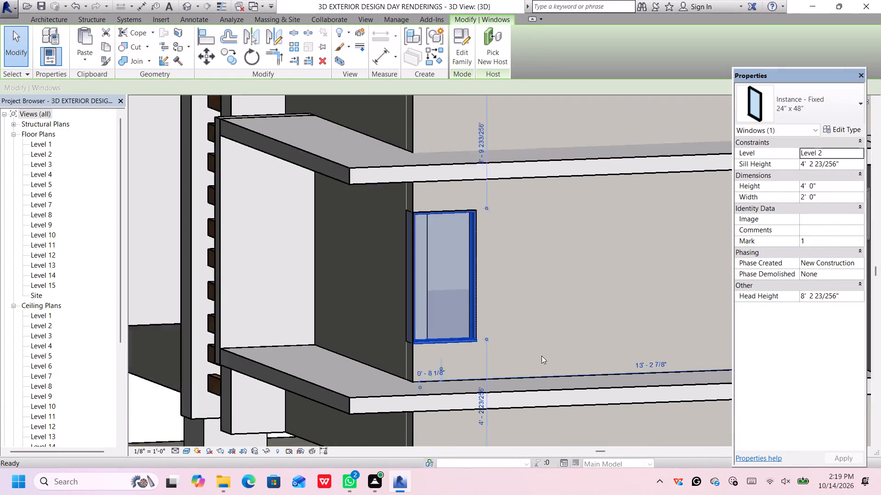
scroll(541, 356, "down", 3)
middle_click_drag(538, 354, 498, 258)
scroll(496, 245, "down", 5)
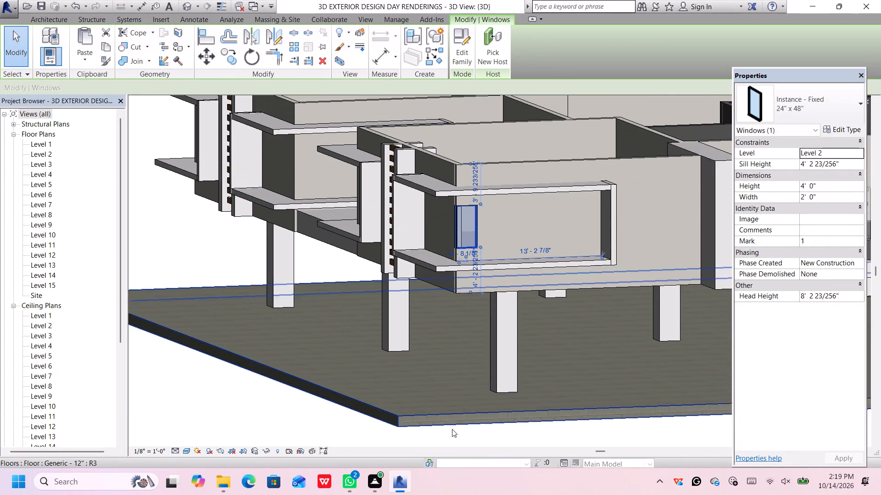
left_click(342, 435)
Copy the corner window 2' 0" along the same wall, from its lower corner, so the copy sits directly beside it.
scroll(485, 218, "up", 6)
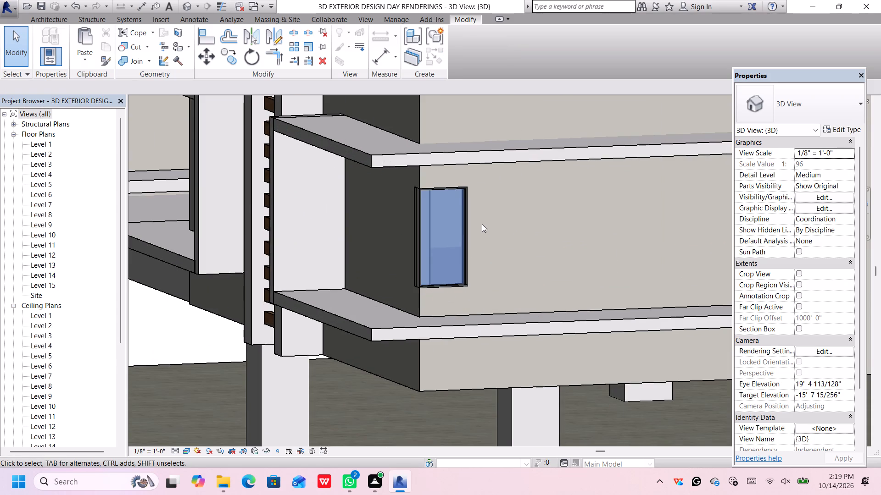
scroll(435, 268, "up", 5)
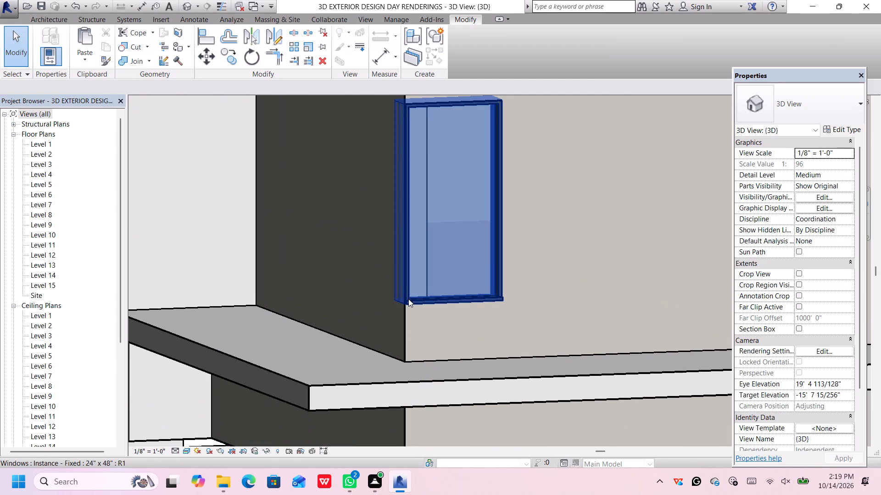
left_click(408, 300)
left_click(232, 58)
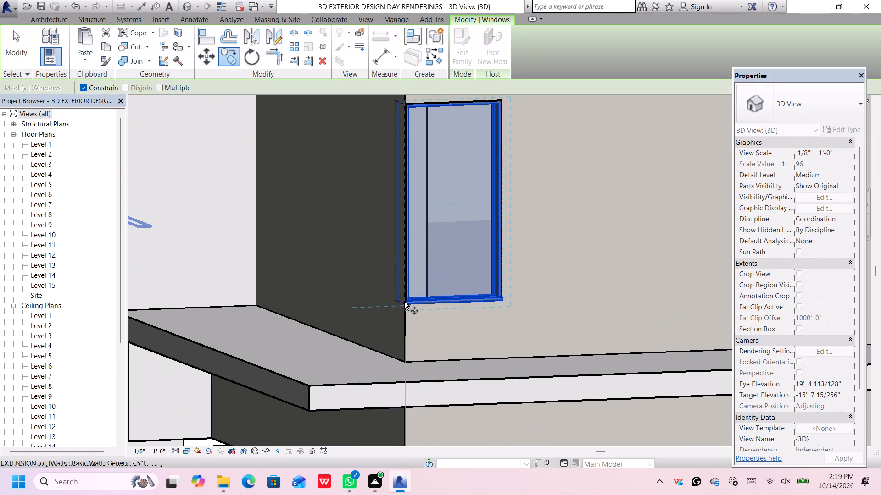
scroll(404, 302, "up", 7)
scroll(407, 301, "down", 3)
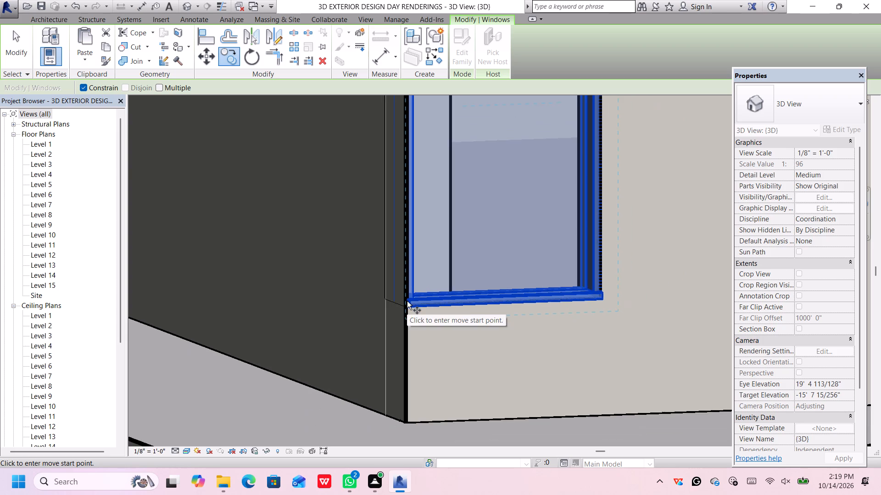
scroll(407, 302, "down", 3)
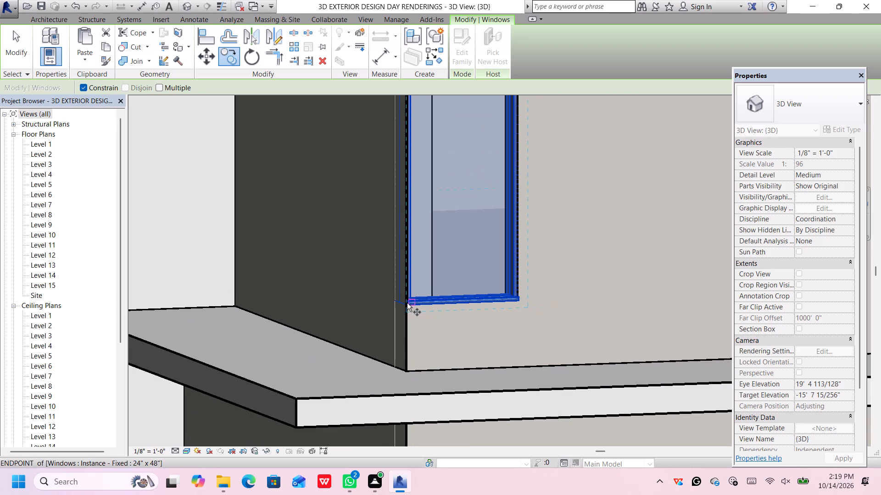
scroll(406, 304, "up", 5)
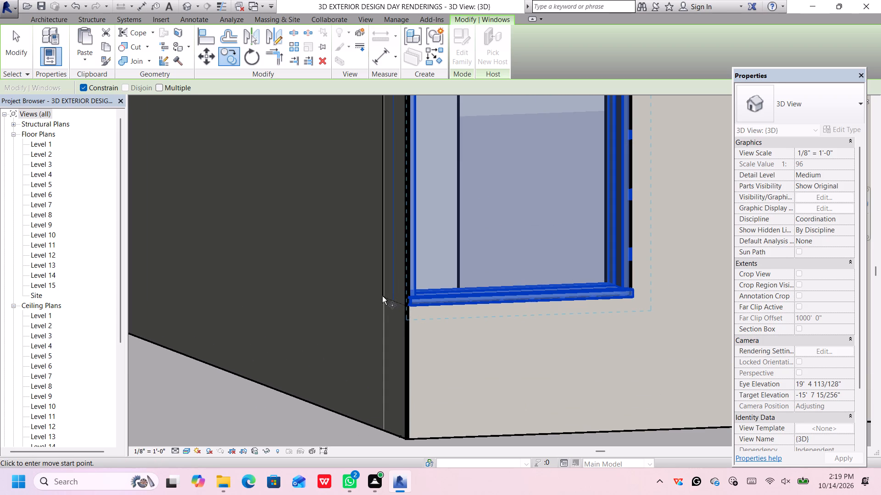
scroll(383, 295, "down", 6)
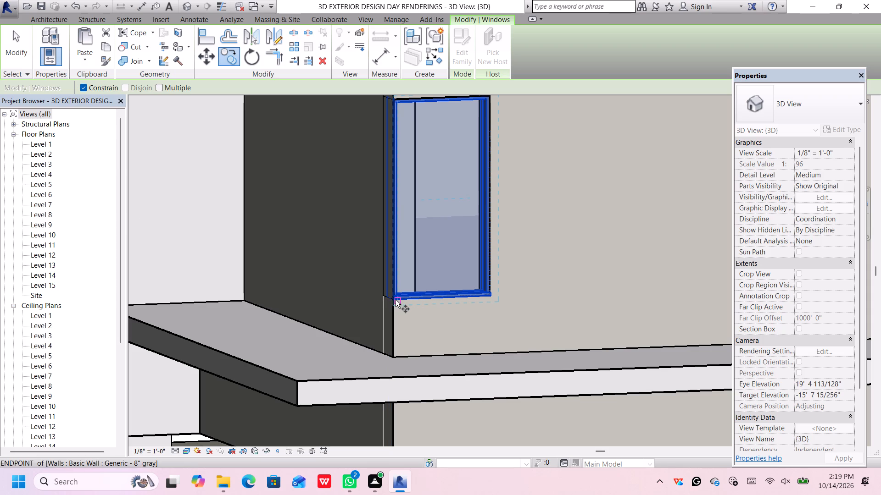
left_click(394, 299)
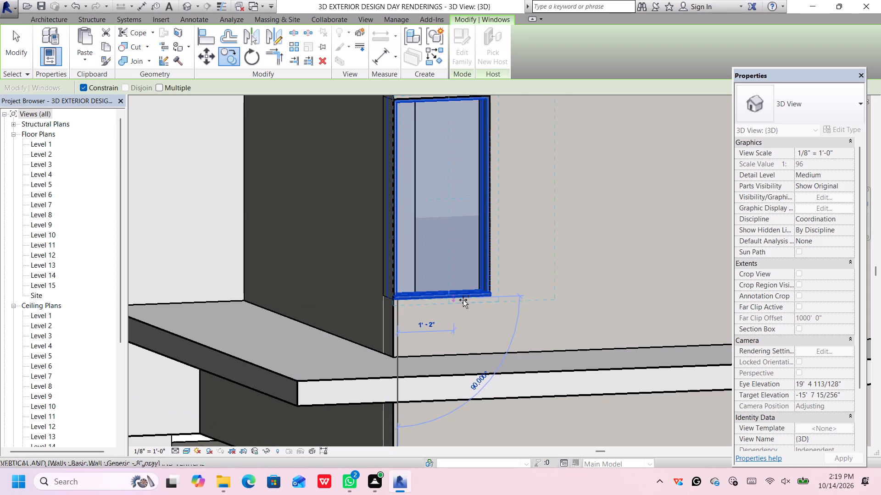
left_click(491, 296)
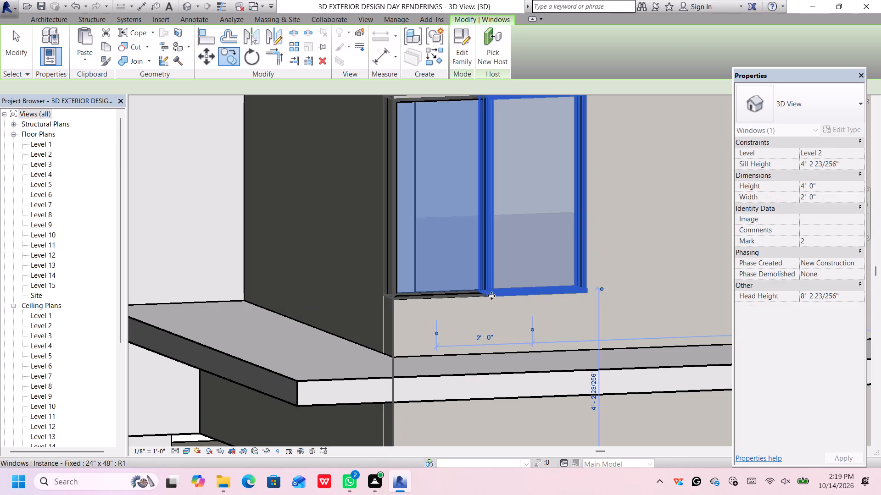
Combine the two adjoining 24" x 48" windows into one model group, keeping the default name.
scroll(534, 277, "down", 2)
scroll(570, 262, "up", 2)
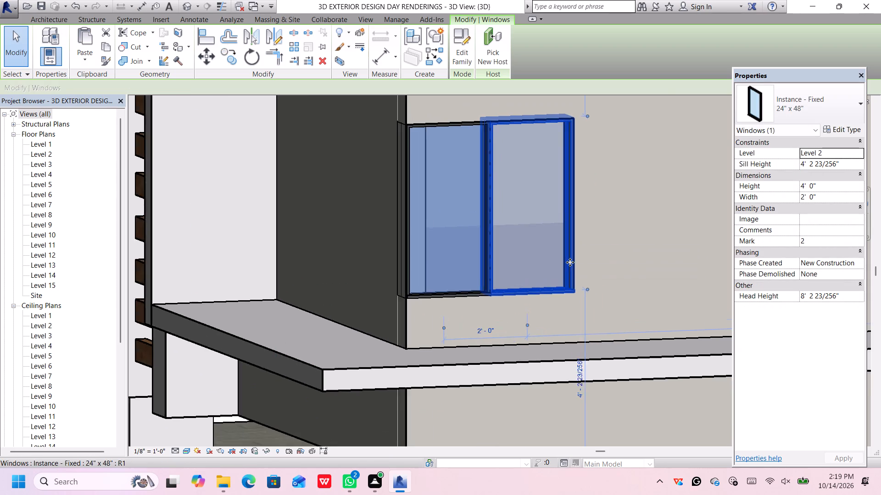
scroll(570, 262, "up", 1)
scroll(570, 261, "down", 3)
middle_click_drag(566, 197, 558, 211)
middle_click_drag(557, 213, 550, 220)
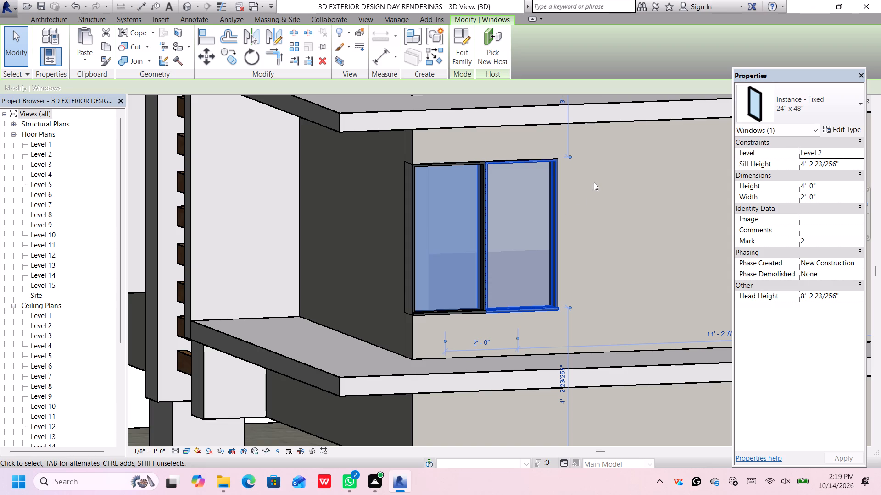
key("Escape")
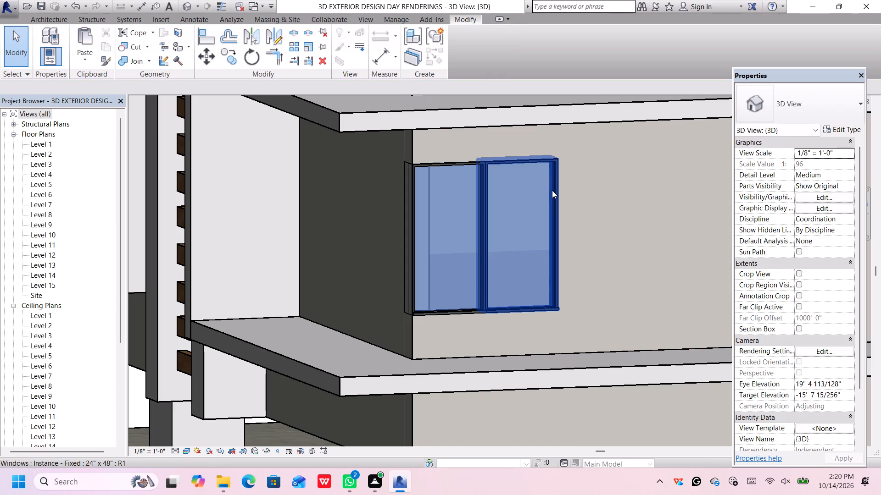
left_click(552, 190)
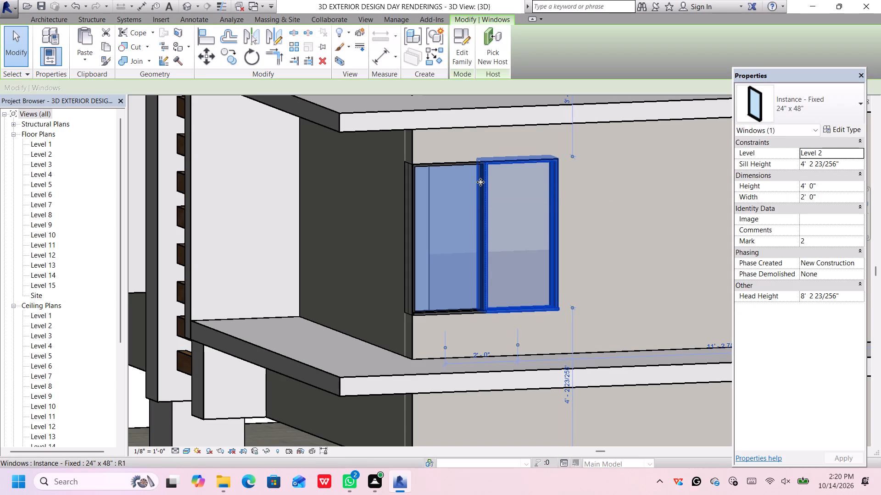
left_click(482, 171, "ctrl")
left_click(422, 165, "ctrl")
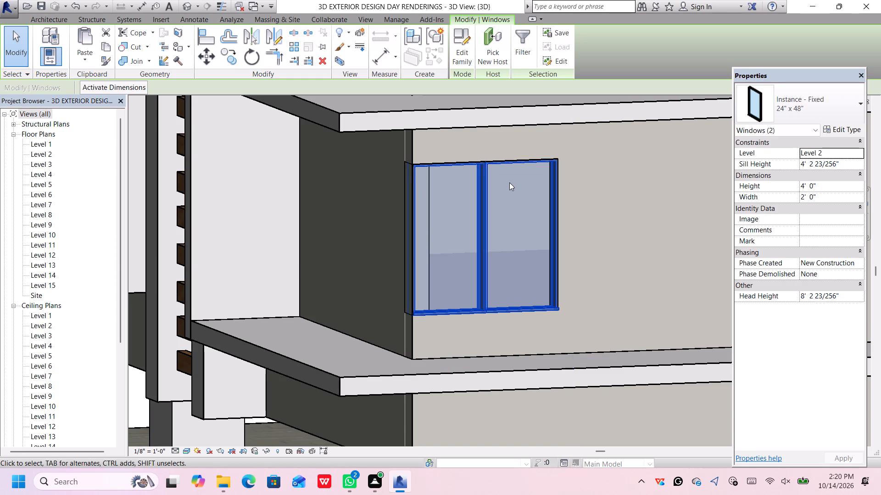
key("g")
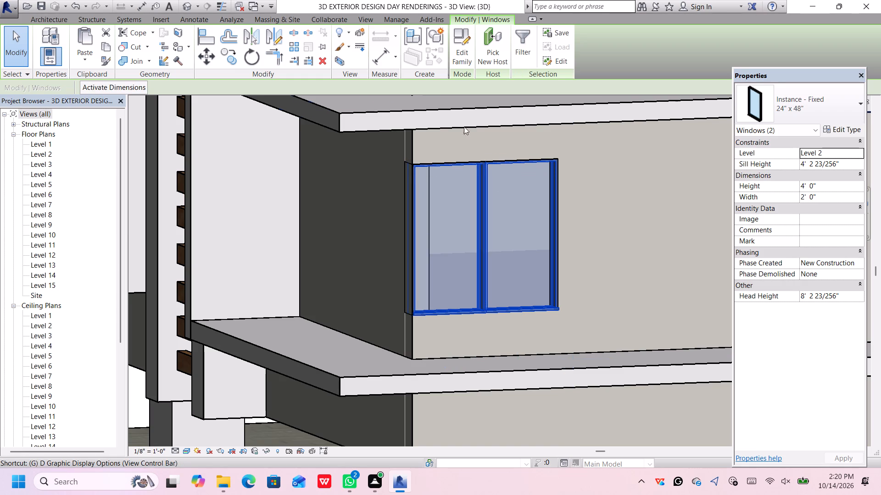
left_click(436, 37)
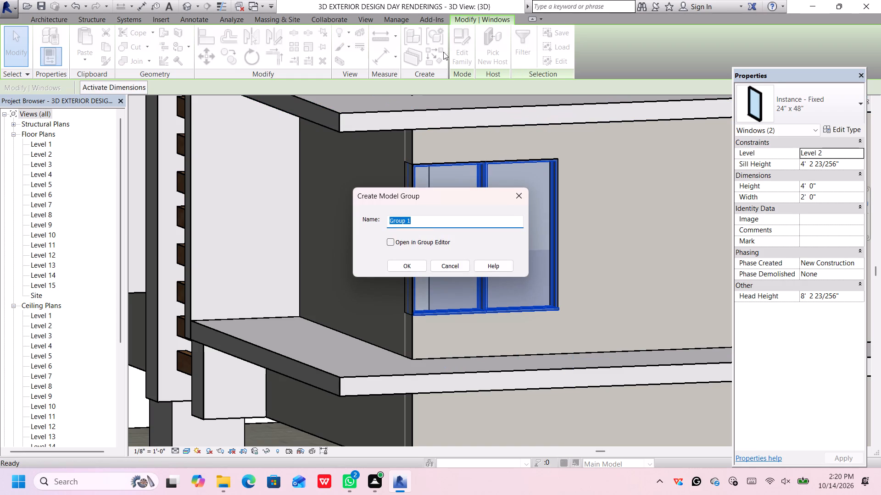
left_click(416, 269)
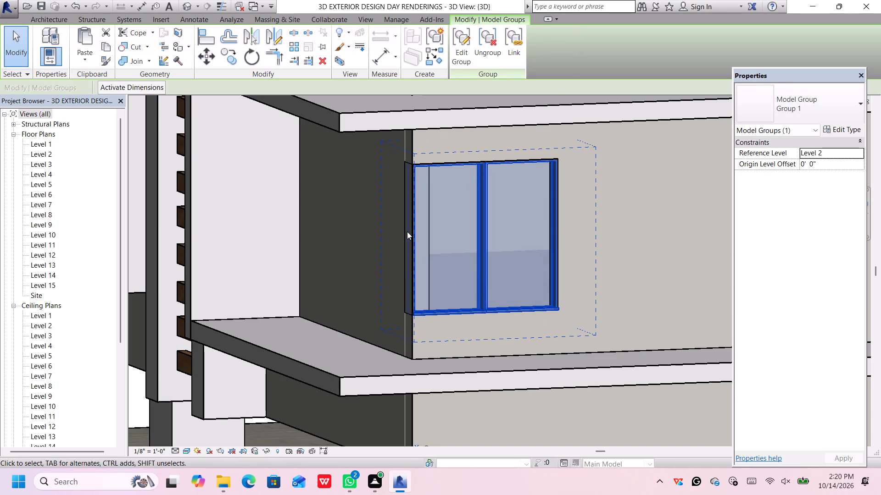
Copy the two-window group and paste it onto the adjoining side wall around the corner, close to the existing windows.
left_click(407, 231)
left_click(413, 237)
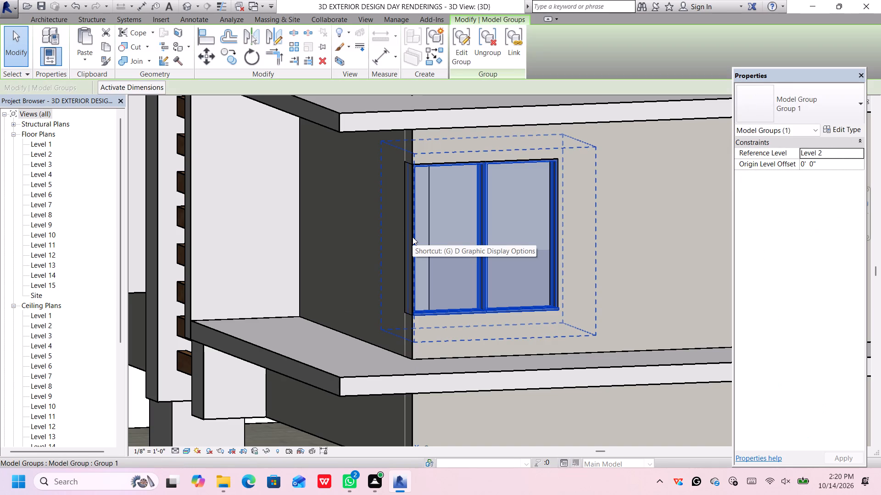
key("ctrl+c")
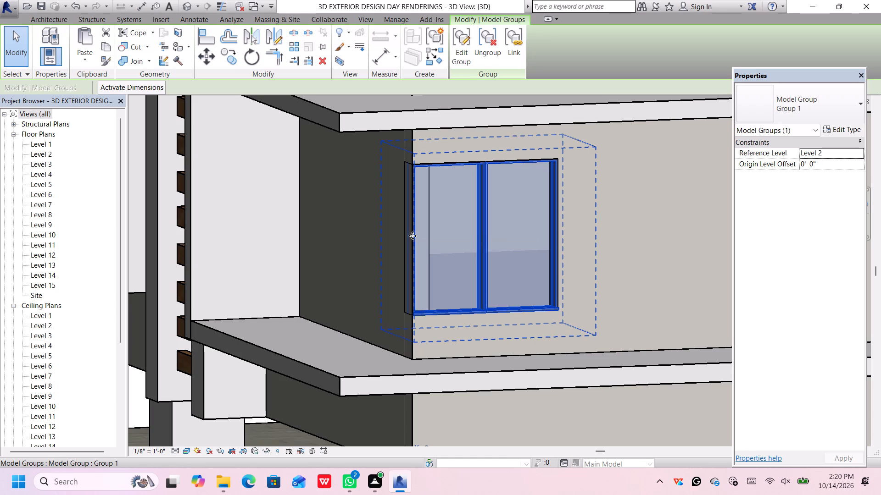
key("ctrl+v")
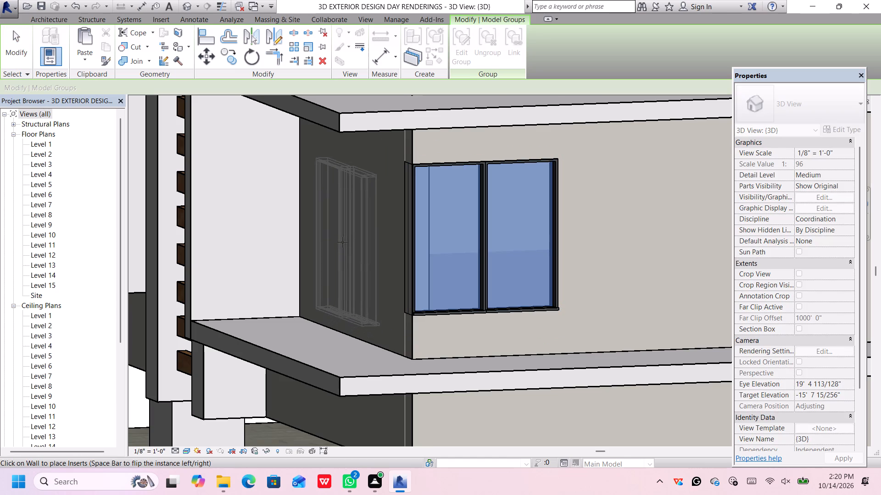
left_click(377, 231)
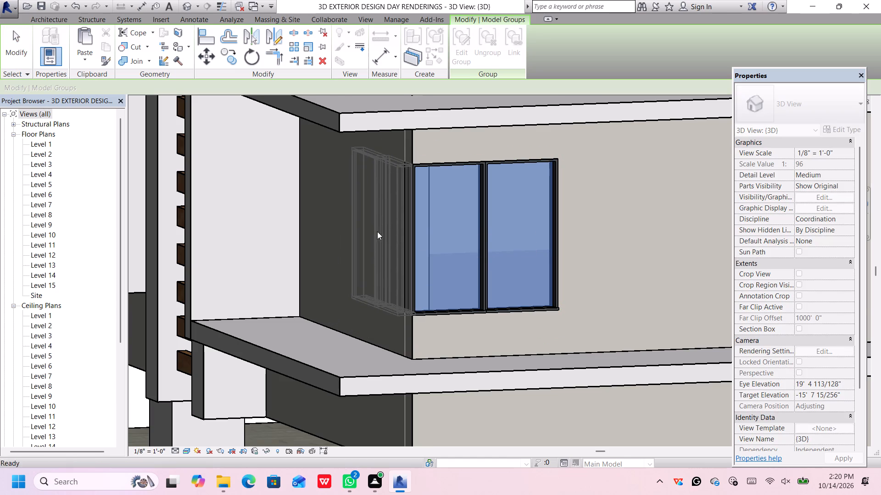
Move the pasted two-window group along the side wall towards the corner shared with the first window pair.
scroll(379, 231, "down", 4)
middle_click_drag(379, 230, 394, 239)
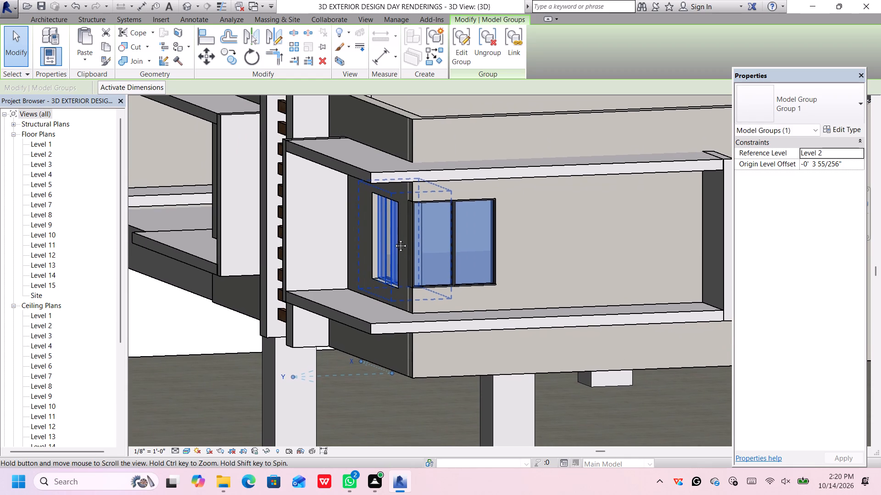
middle_click_drag(394, 239, 522, 249)
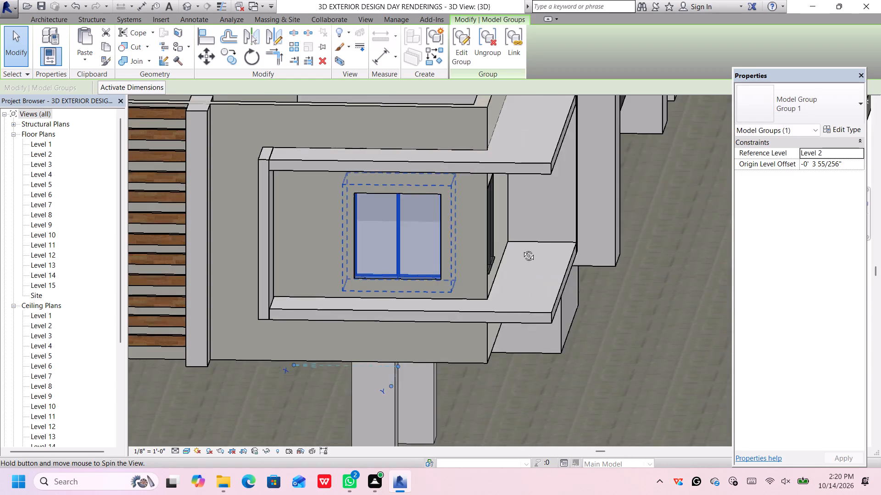
middle_click_drag(522, 249, 507, 245)
middle_click(506, 245, "shift")
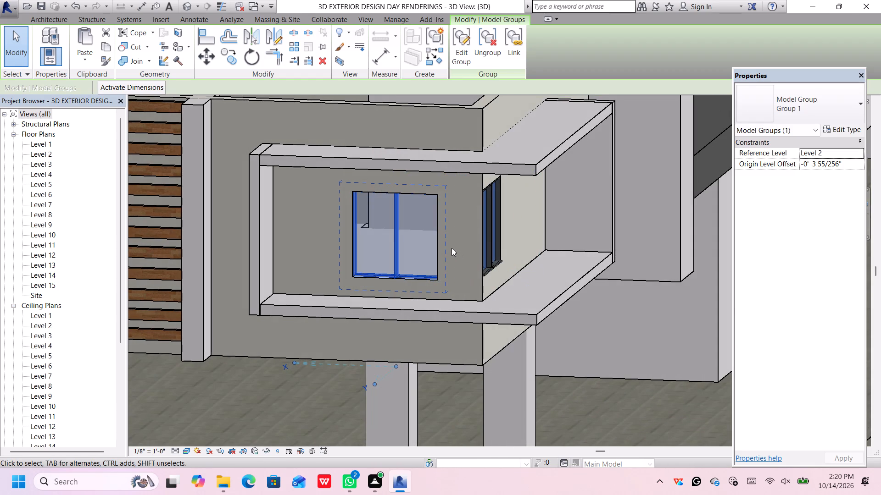
key("Right")
key("Right")
key("Right")
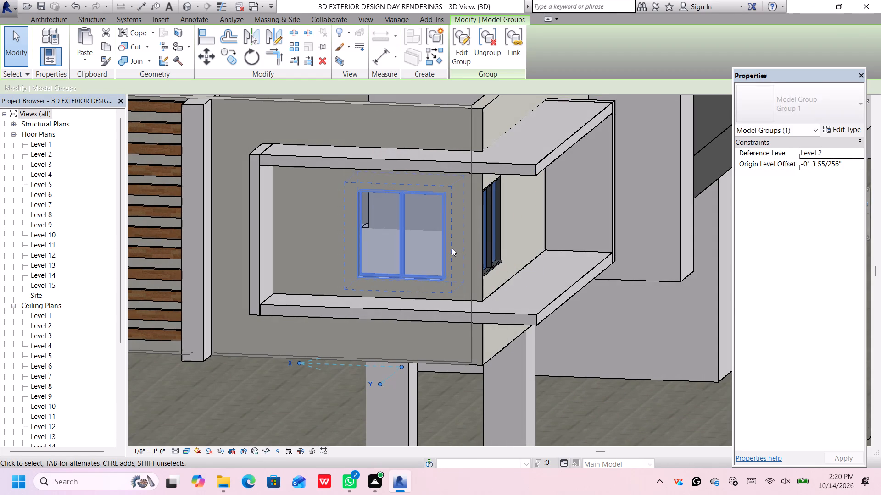
key("Right")
key("Right")
key("Right")
key("Right")
key("Right")
key("Right")
key("Right")
key("Right")
key("Right")
key("Right")
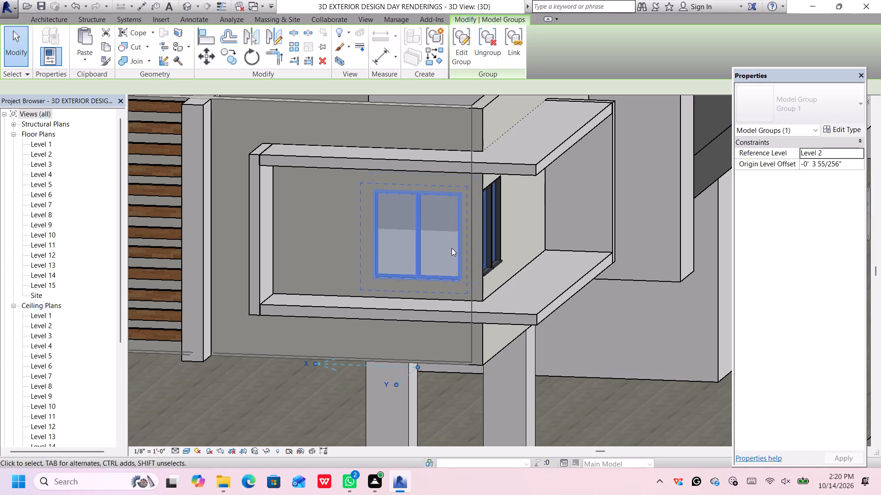
key("Right")
key("Right")
key("Right")
key("Right")
key("Right")
key("Right")
key("Right")
key("Right")
key("Right")
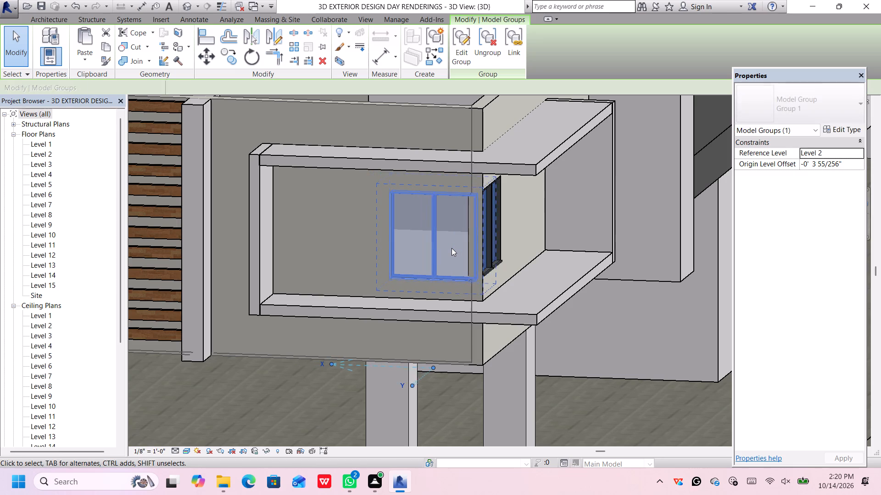
key("Right")
key("Right")
key("Left")
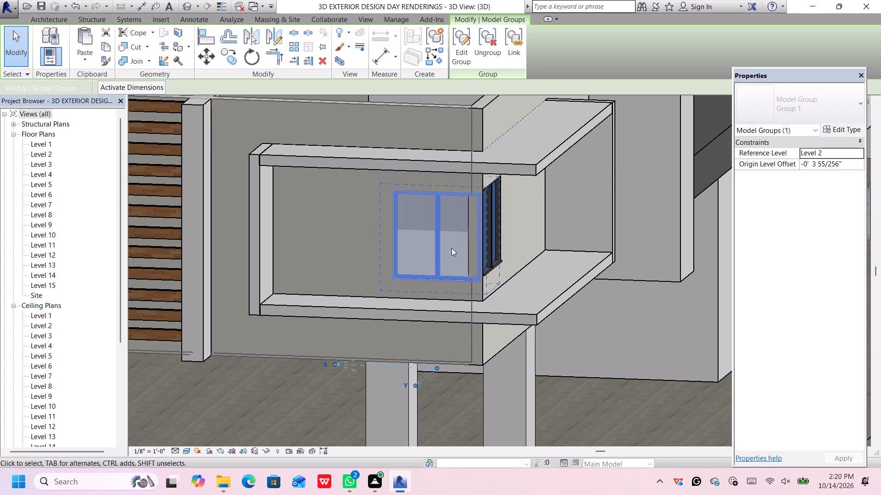
Fine-tune the side-wall window group's horizontal position so its outer edge sits close to the wall corner.
scroll(484, 209, "up", 6)
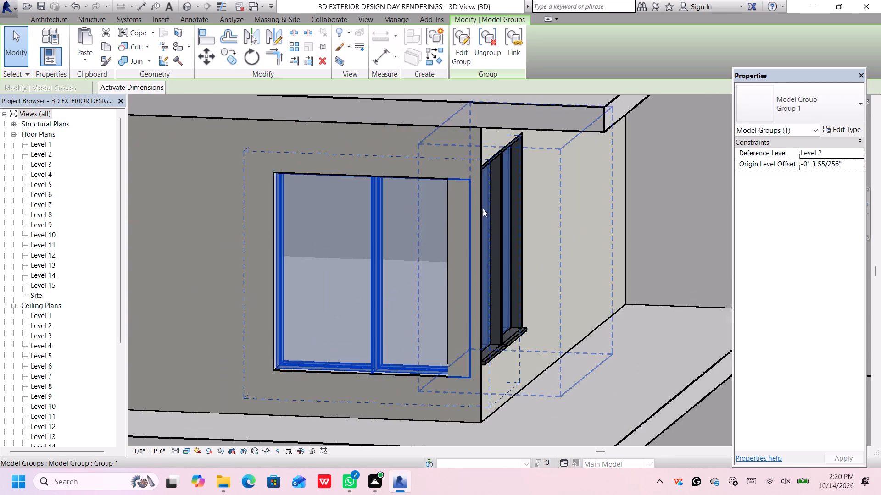
scroll(480, 209, "up", 4)
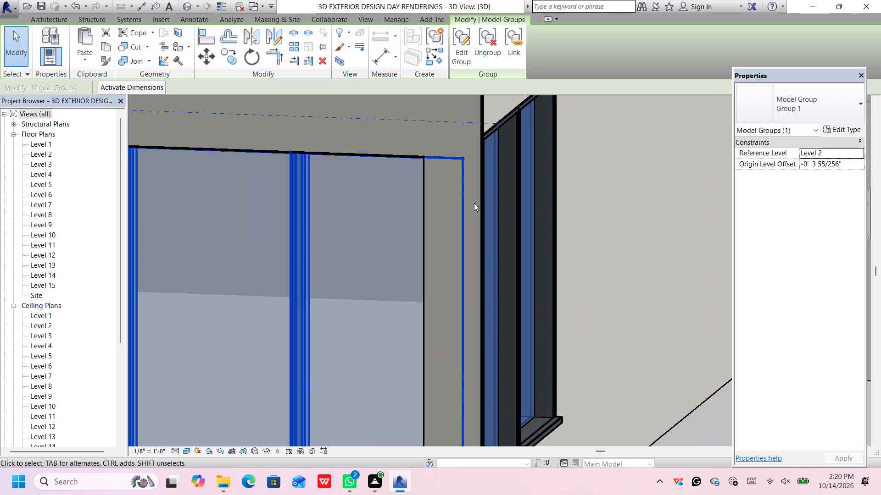
key("Right")
key("Right")
key("Right")
key("Right")
key("Right")
key("Right")
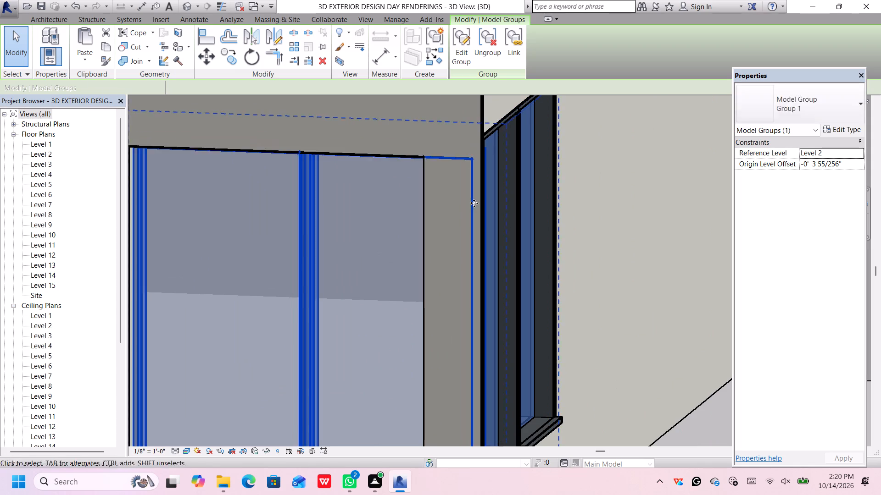
key("Right")
key("Right")
key("Right")
key("Right")
key("Right")
key("Right")
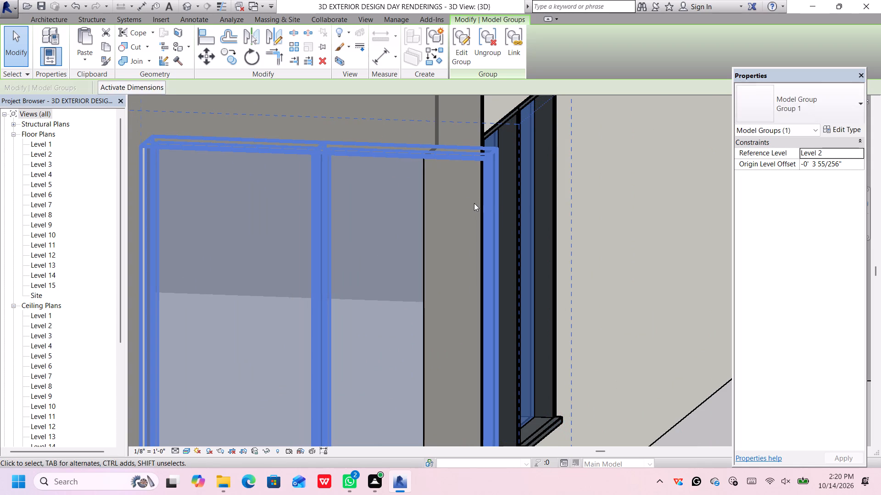
key("Right")
key("Left")
key("Left")
key("Left")
key("Left")
key("Left")
key("Left")
key("Left")
key("Left")
key("Left")
key("Left")
key("Left")
key("Left")
key("Left")
key("Left")
key("Left")
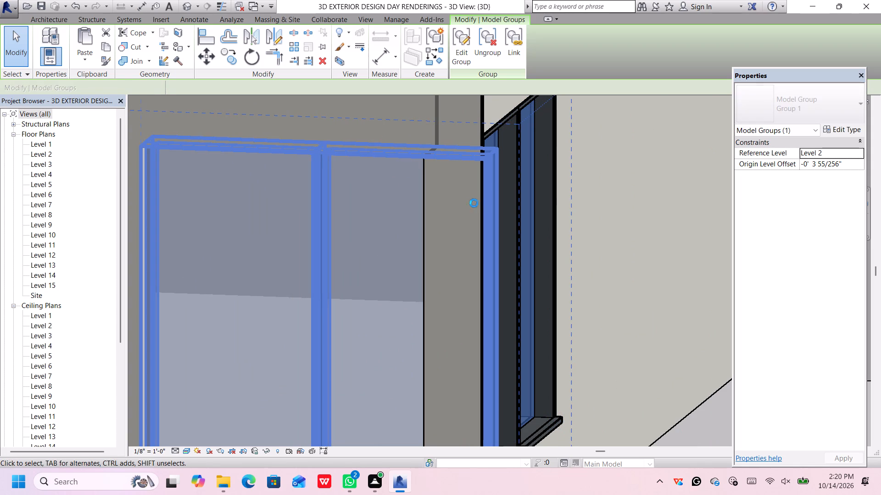
key("Left")
key("Left")
key("Left")
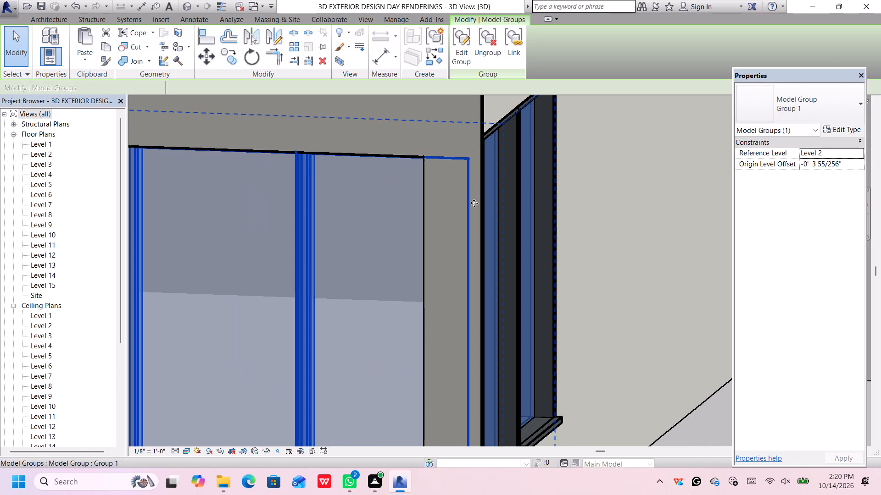
Raise the side-wall window group to an Origin Level Offset of -0' 1 183/256", near the height of the adjoining pair.
key("Up")
key("Up")
key("Up")
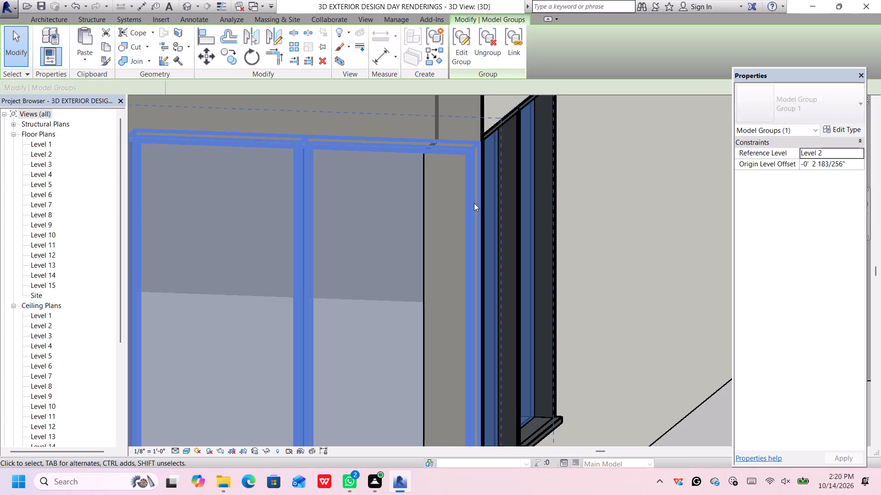
key("Up")
key("Up")
key("Up")
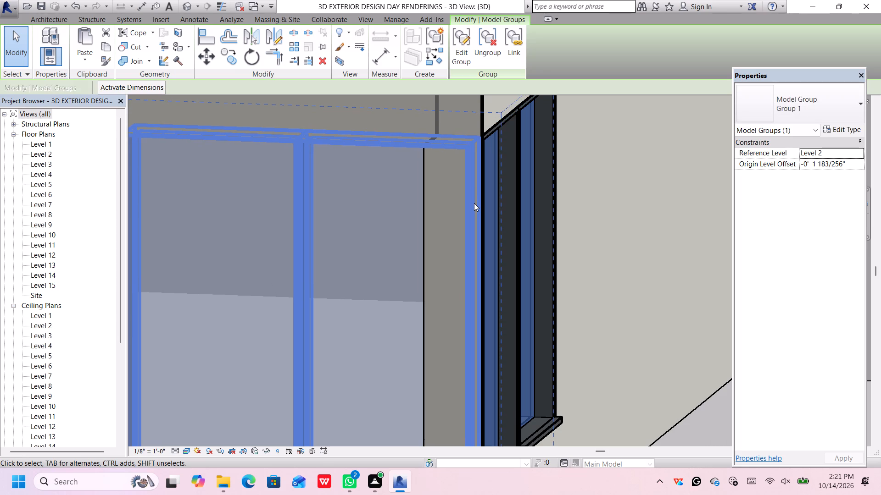
left_click(458, 214)
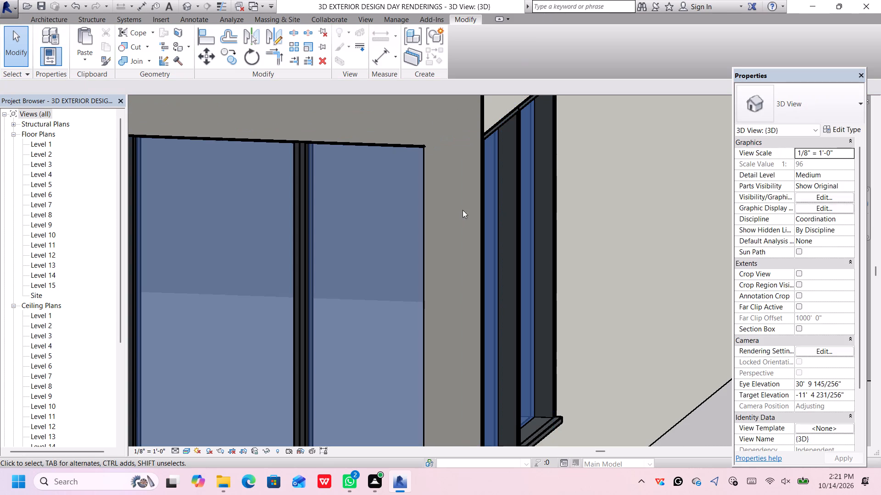
scroll(473, 205, "down", 6)
scroll(453, 259, "up", 1)
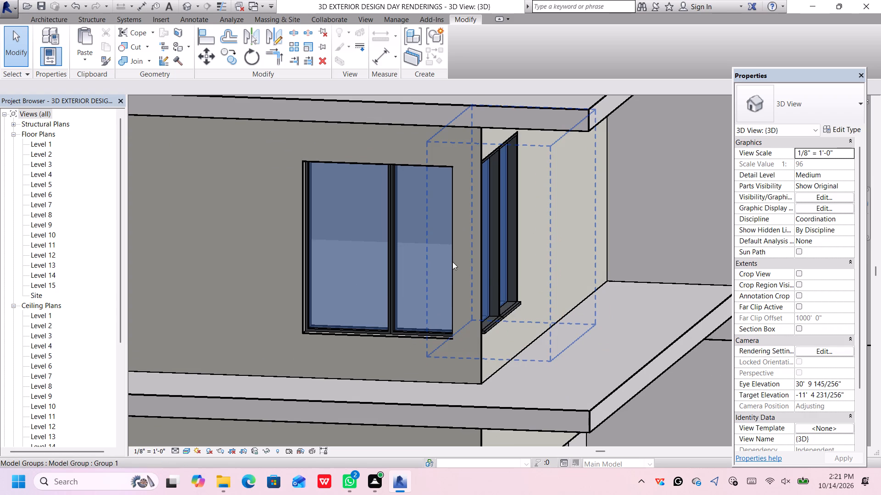
scroll(462, 240, "up", 2)
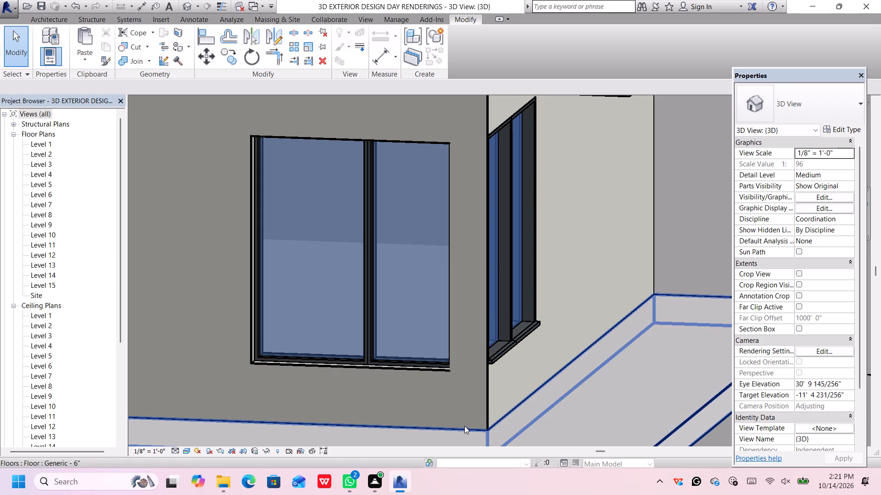
scroll(466, 418, "down", 6)
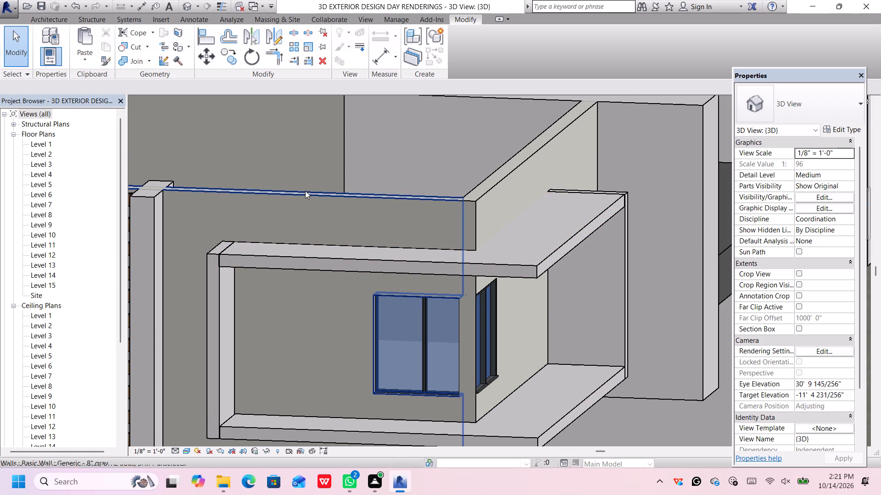
Edit the Generic - 8" gray side wall's profile, drawing a 0' 5" horizontal line from the window head to the profile's vertical corner edge.
left_click(304, 193)
scroll(463, 330, "up", 2)
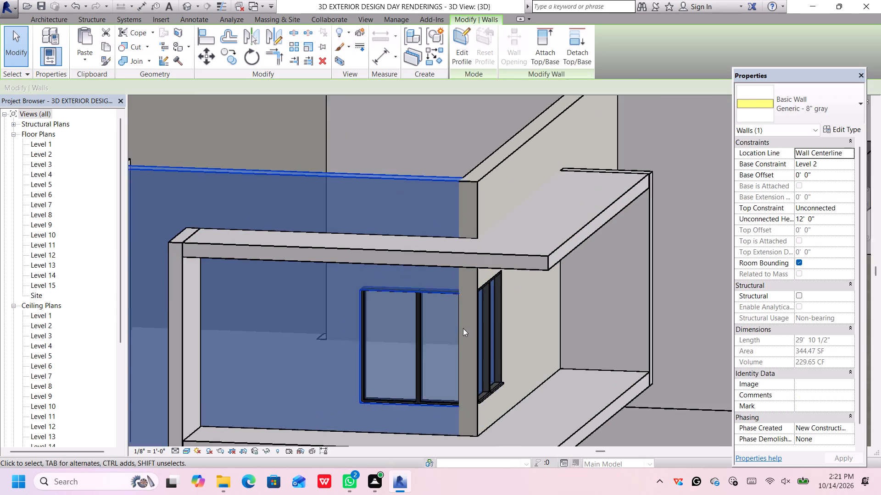
scroll(463, 328, "up", 2)
scroll(462, 329, "down", 1)
left_click(461, 39)
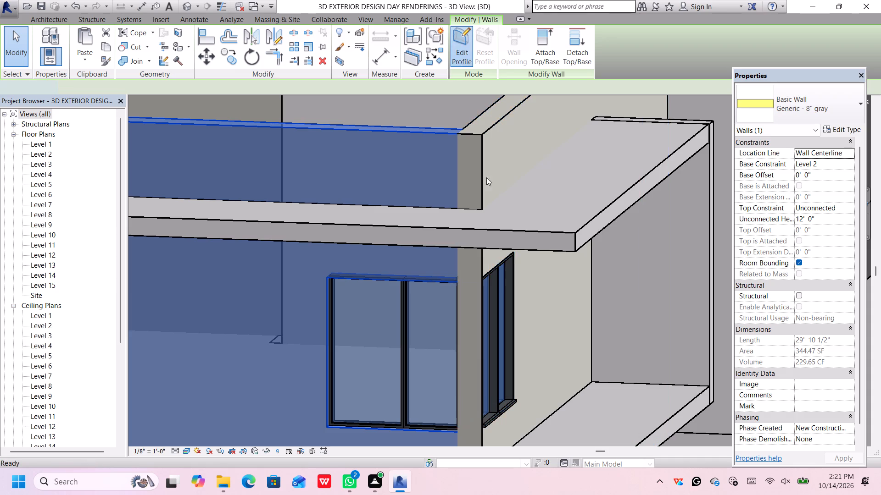
scroll(459, 275, "up", 4)
middle_click_drag(470, 307, 462, 255)
middle_click(462, 249)
left_click(483, 34)
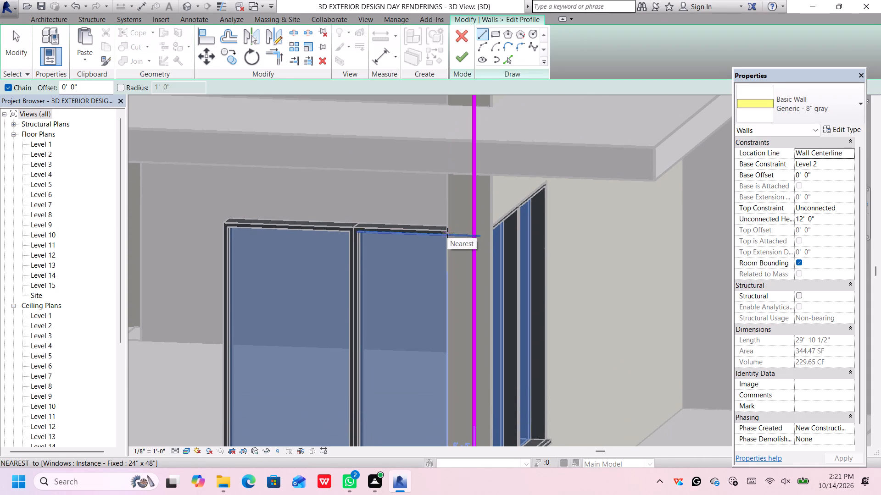
left_click_drag(447, 230, 473, 229)
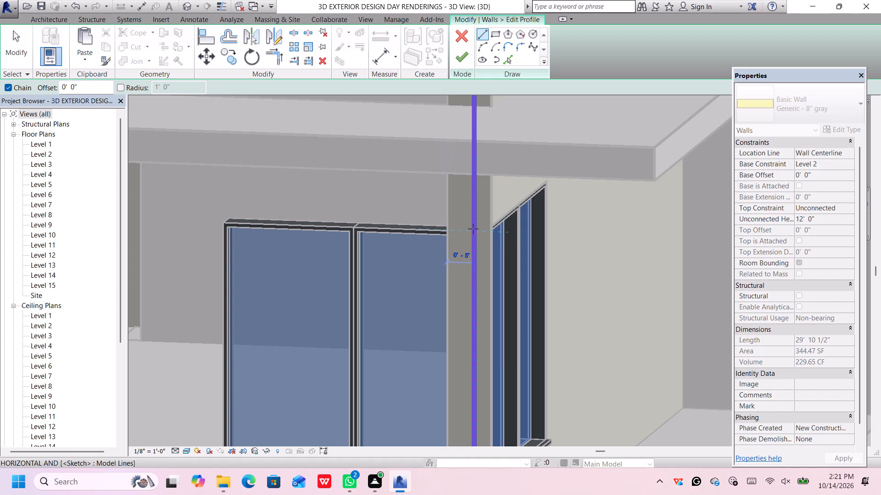
scroll(471, 243, "down", 1)
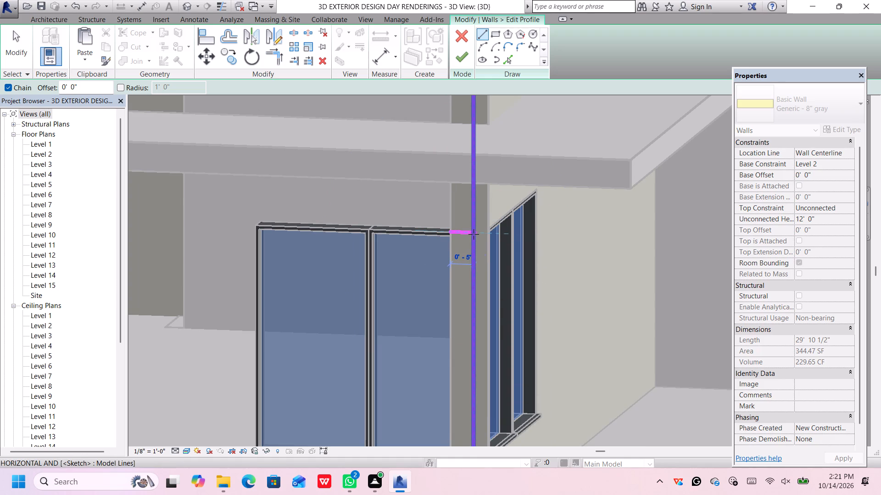
left_click(474, 234)
Draw a matching 0' 5" horizontal profile line from the window group's lower corner at sill level to the vertical corner edge.
scroll(474, 380, "down", 4)
middle_click_drag(474, 377, 473, 372)
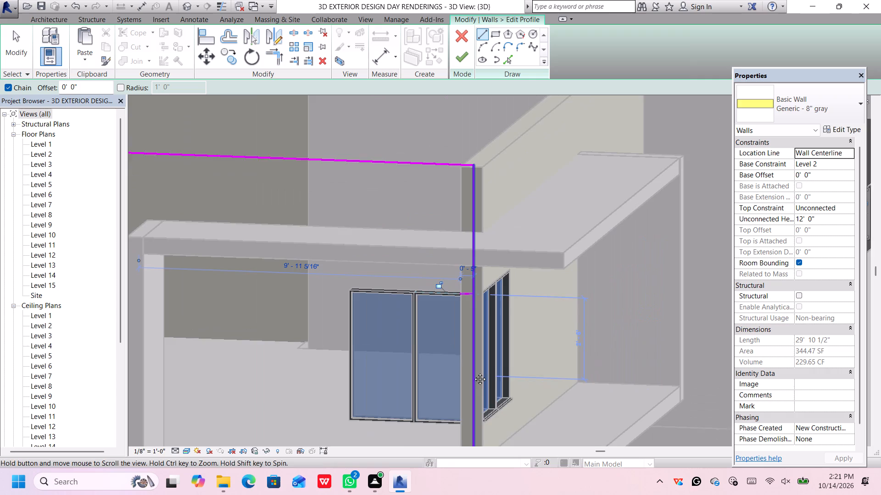
middle_click_drag(473, 372, 463, 297)
scroll(454, 344, "up", 3)
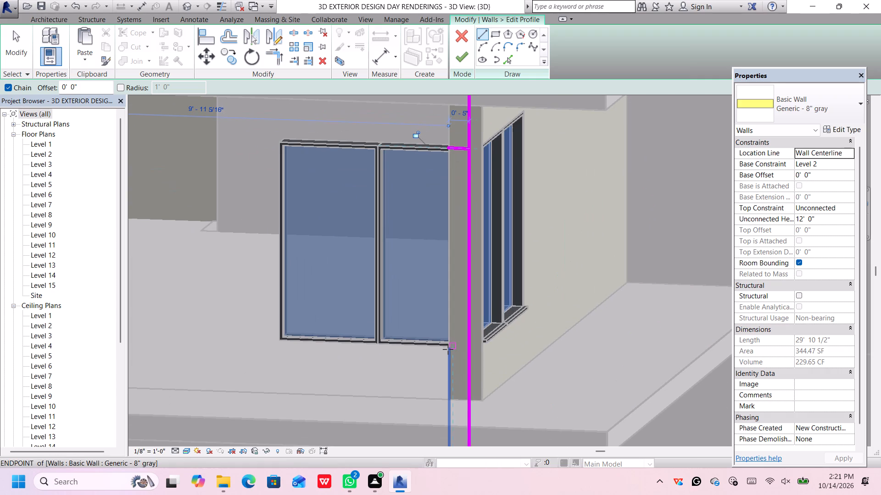
scroll(449, 345, "up", 8)
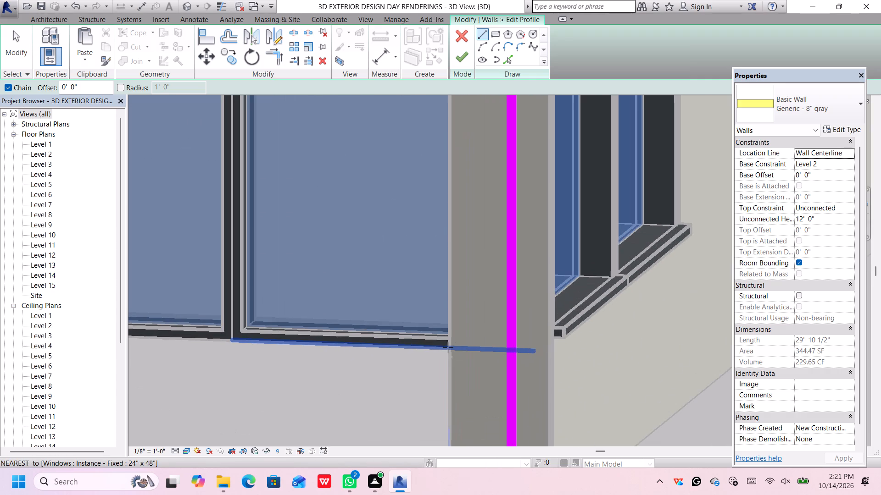
left_click(448, 348)
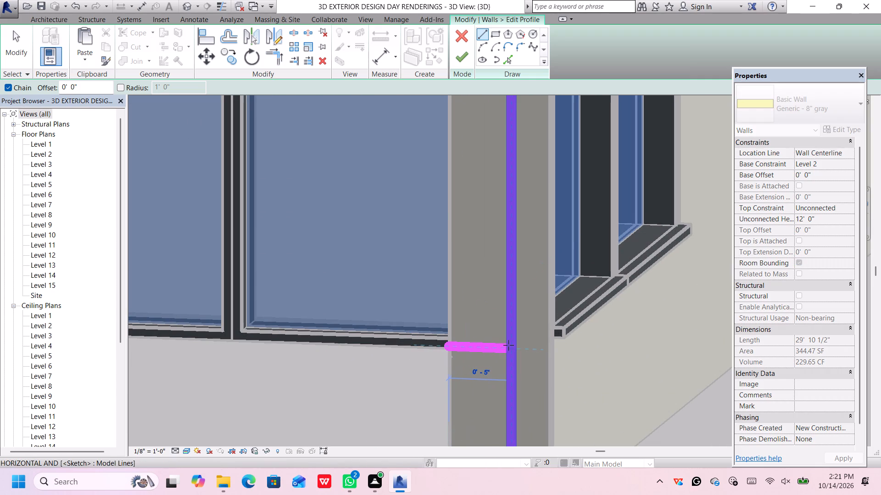
left_click(508, 345)
scroll(511, 308, "down", 5)
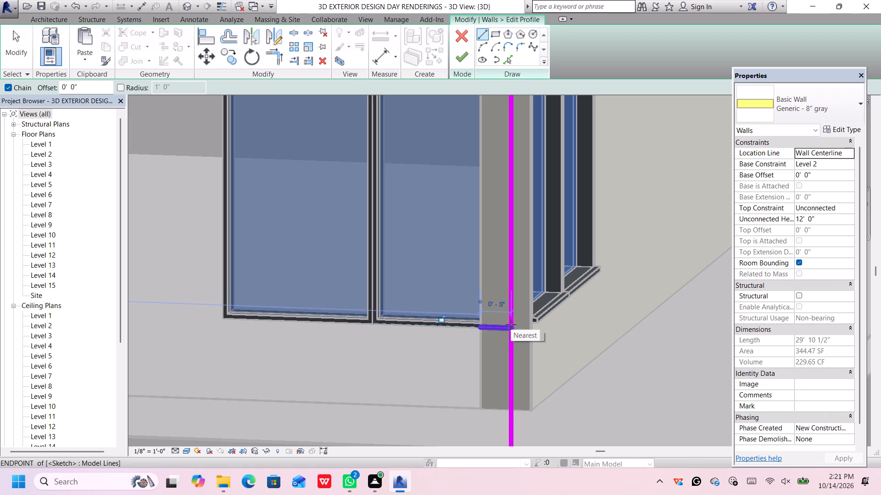
key("space")
key("Escape")
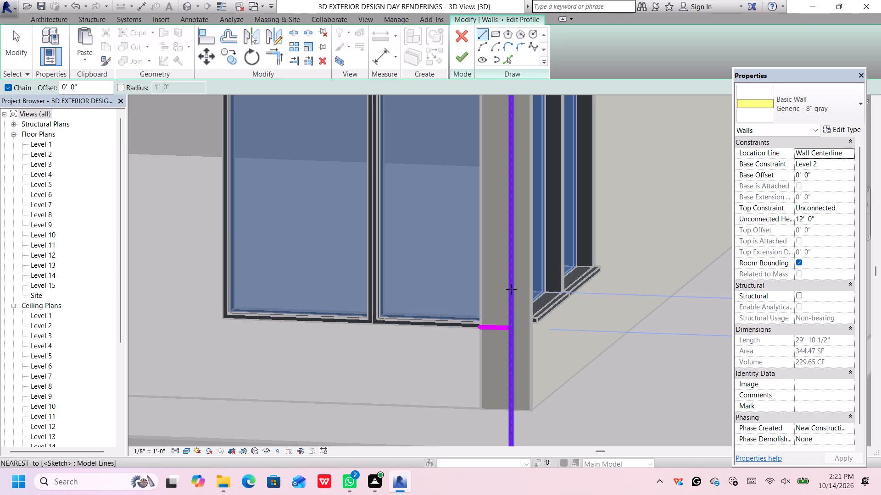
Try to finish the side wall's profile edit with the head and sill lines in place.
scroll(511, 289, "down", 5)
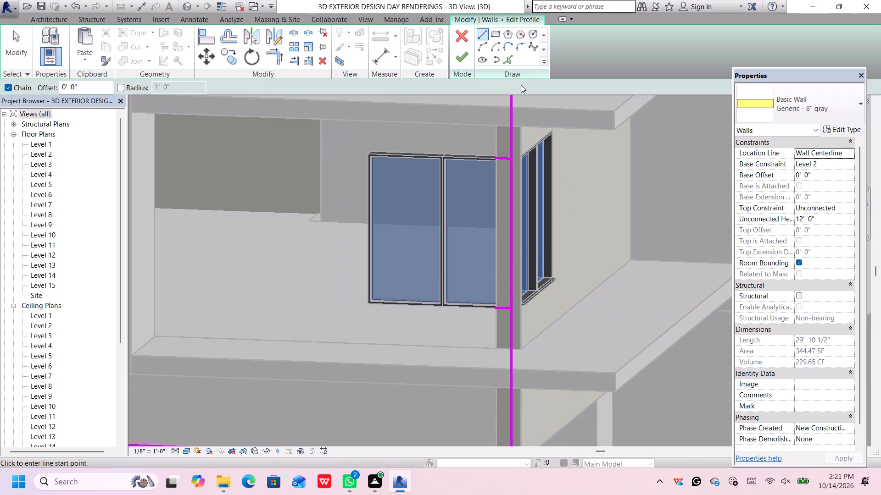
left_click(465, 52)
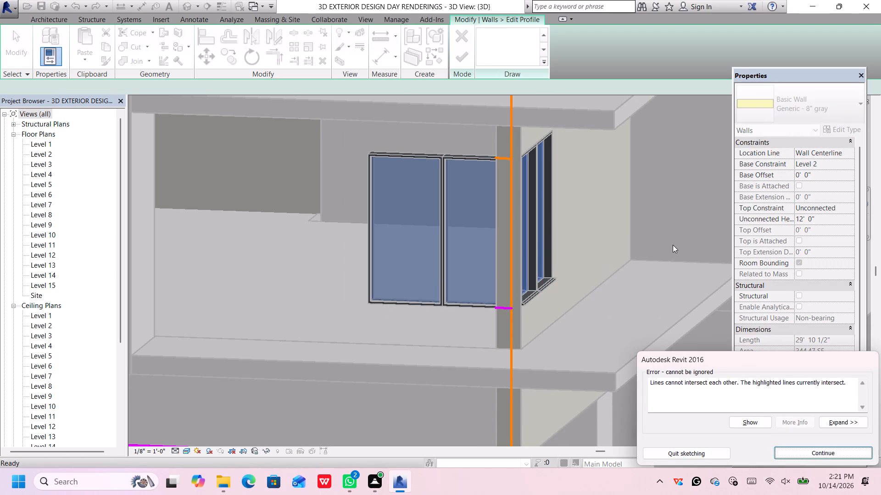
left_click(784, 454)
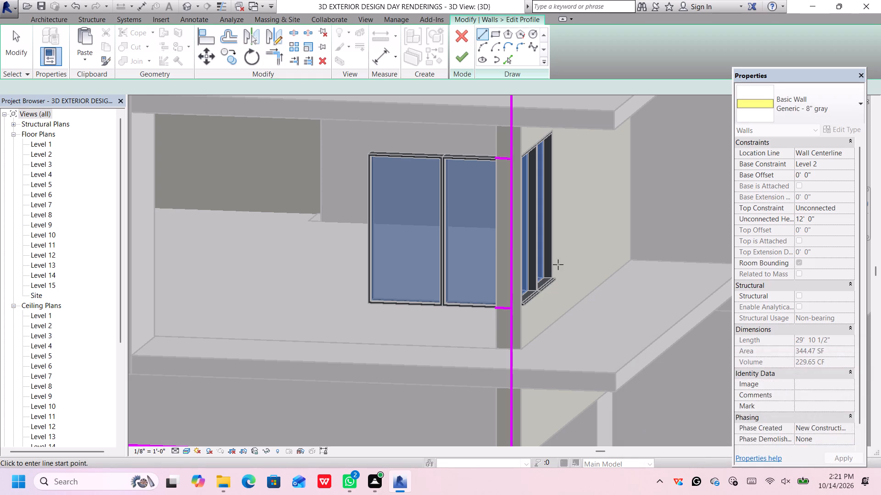
Connect the inner ends of the head and sill lines with a vertical profile line along the window edge, and try finishing the profile.
scroll(522, 239, "down", 6)
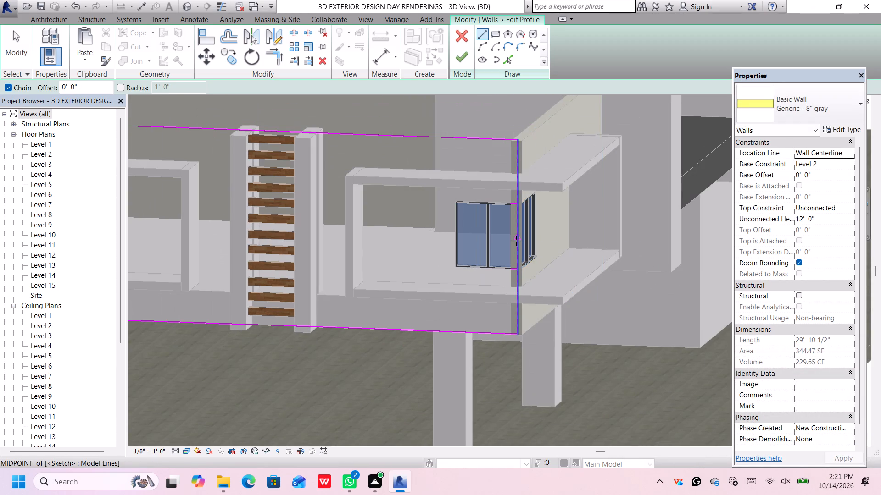
scroll(516, 241, "up", 3)
scroll(516, 240, "down", 1)
scroll(516, 240, "up", 2)
scroll(506, 187, "up", 5)
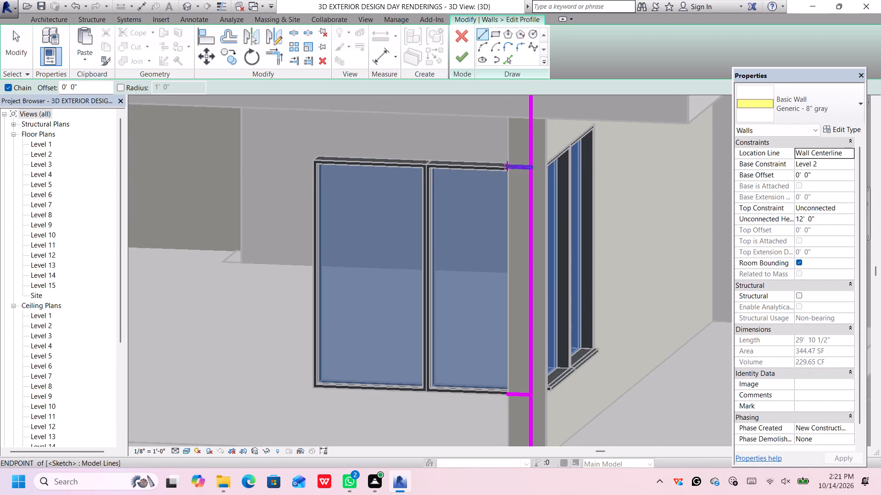
left_click_drag(507, 166, 508, 392)
left_click(508, 392)
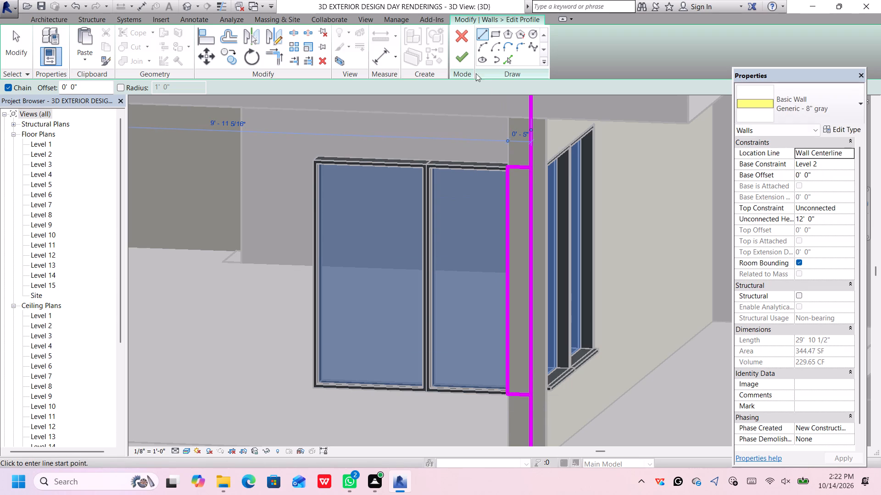
left_click(462, 52)
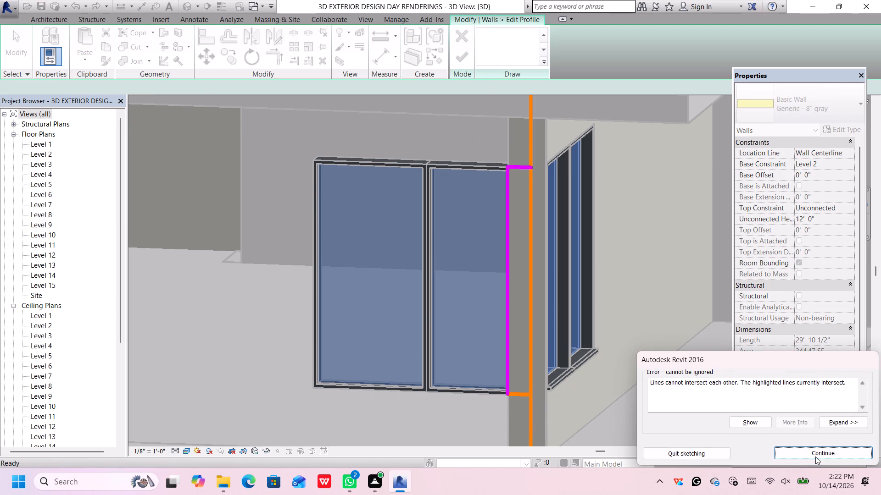
left_click(815, 453)
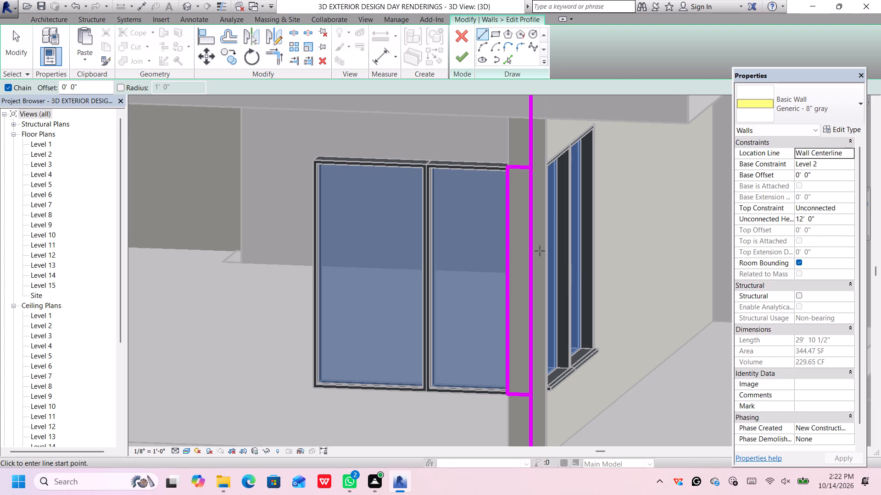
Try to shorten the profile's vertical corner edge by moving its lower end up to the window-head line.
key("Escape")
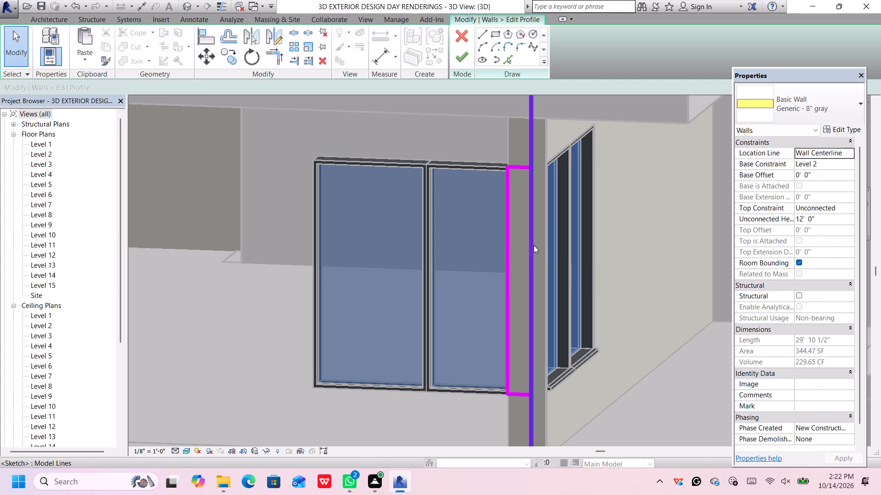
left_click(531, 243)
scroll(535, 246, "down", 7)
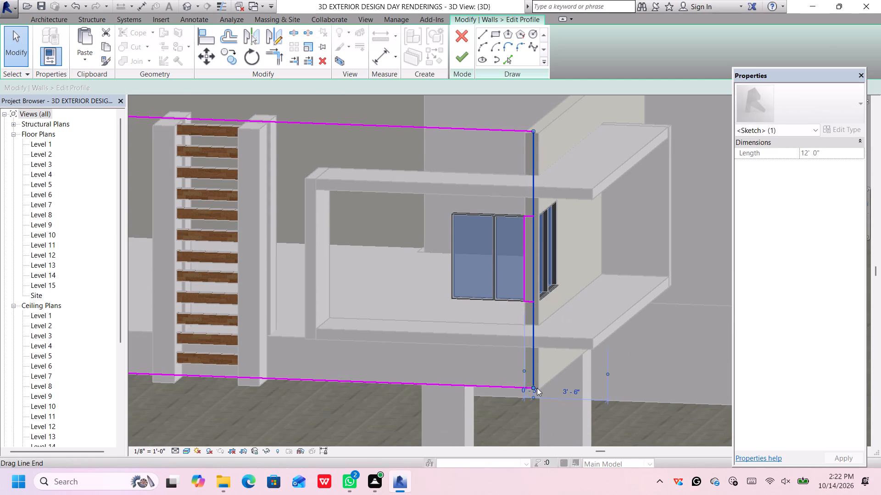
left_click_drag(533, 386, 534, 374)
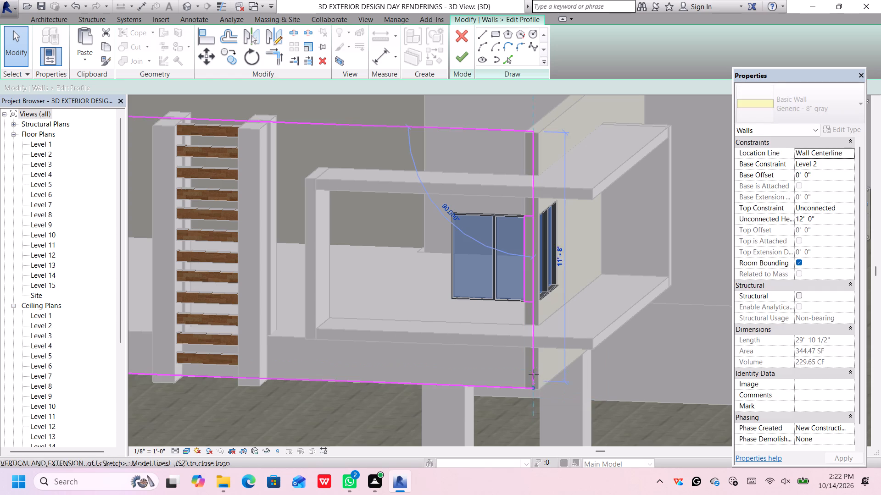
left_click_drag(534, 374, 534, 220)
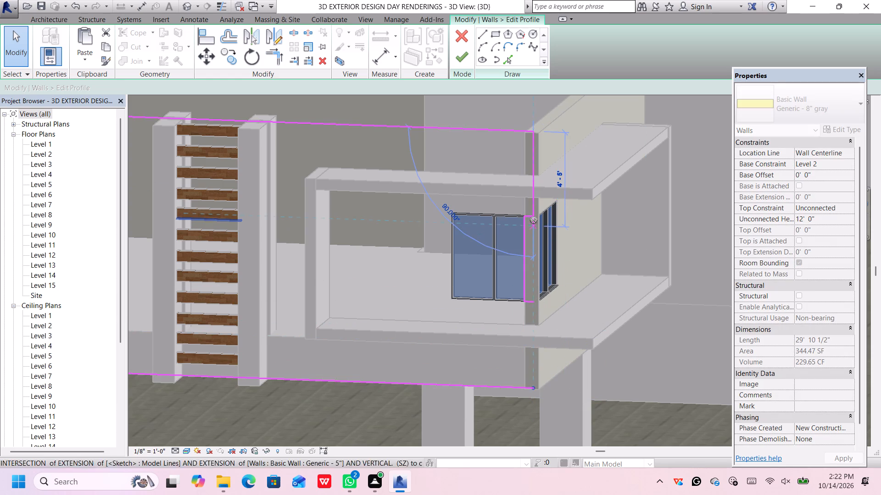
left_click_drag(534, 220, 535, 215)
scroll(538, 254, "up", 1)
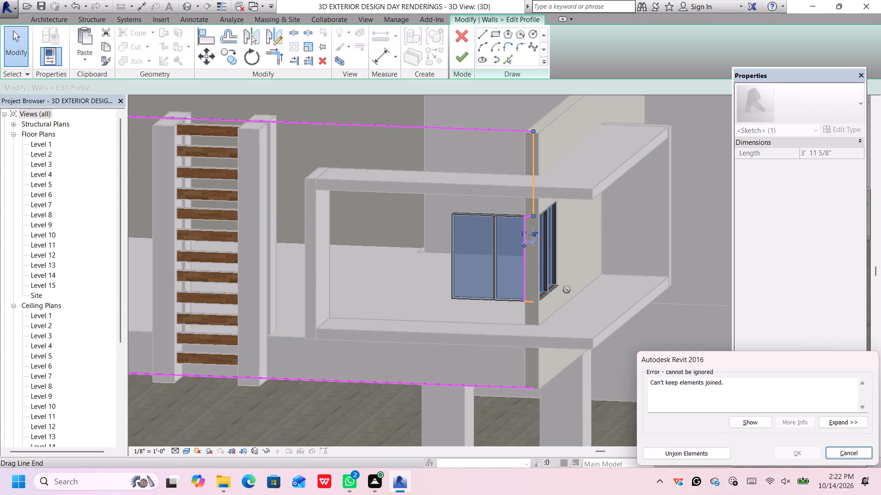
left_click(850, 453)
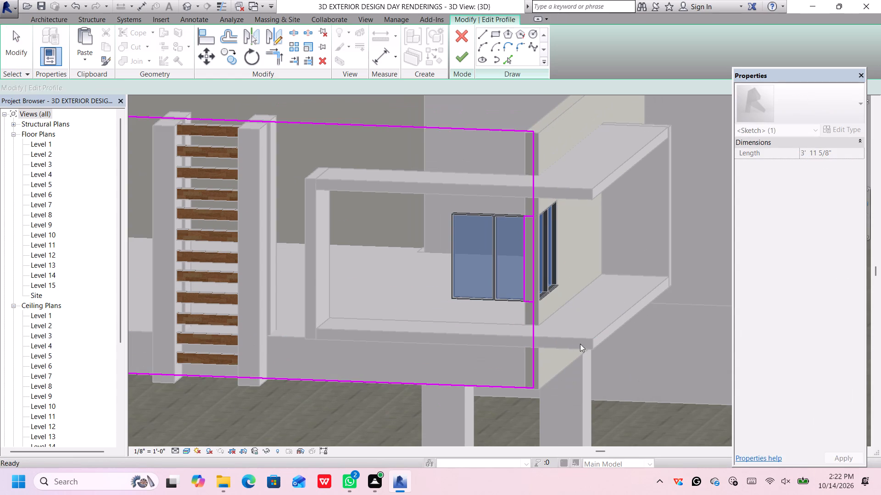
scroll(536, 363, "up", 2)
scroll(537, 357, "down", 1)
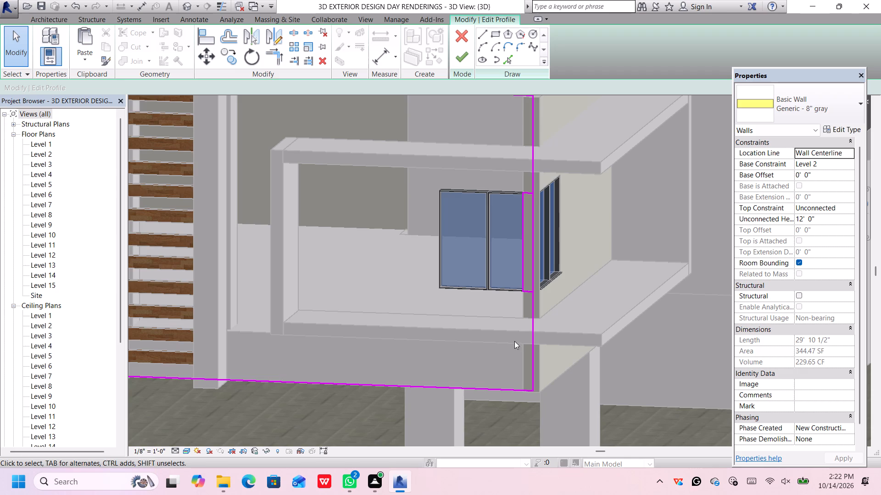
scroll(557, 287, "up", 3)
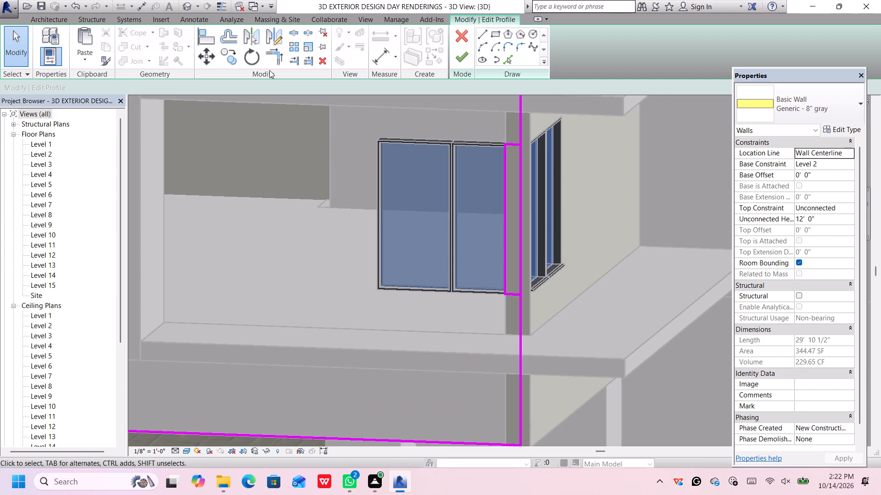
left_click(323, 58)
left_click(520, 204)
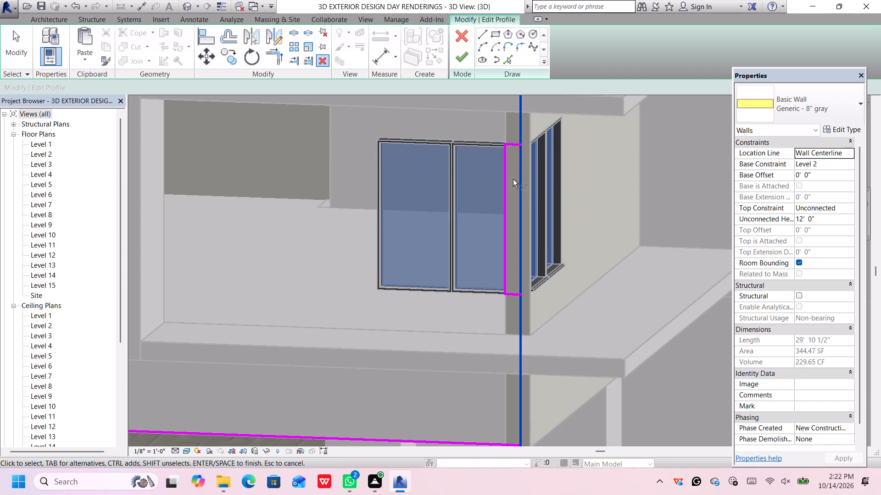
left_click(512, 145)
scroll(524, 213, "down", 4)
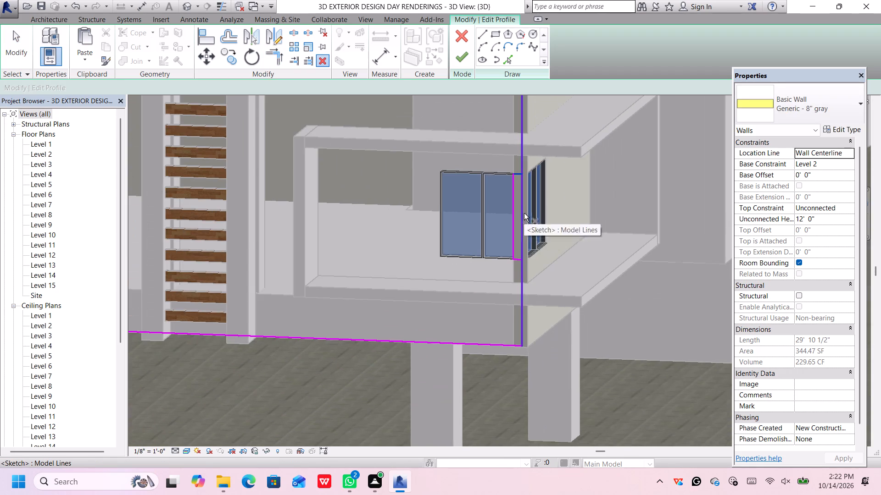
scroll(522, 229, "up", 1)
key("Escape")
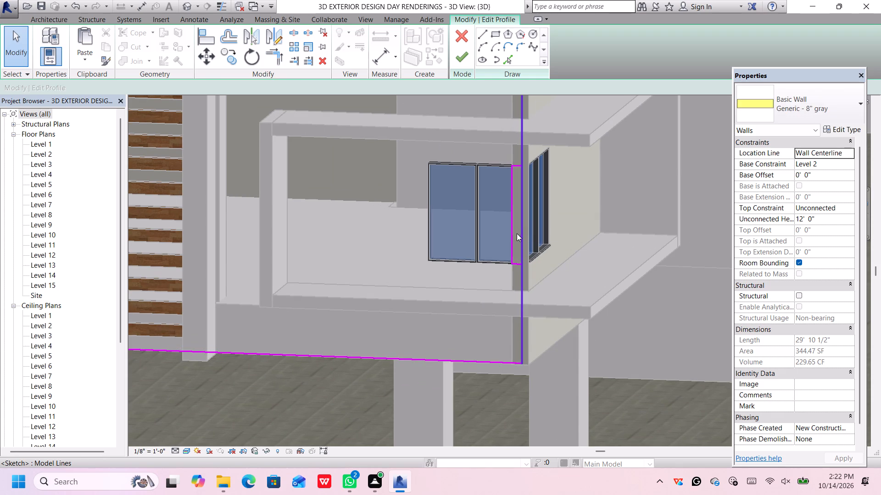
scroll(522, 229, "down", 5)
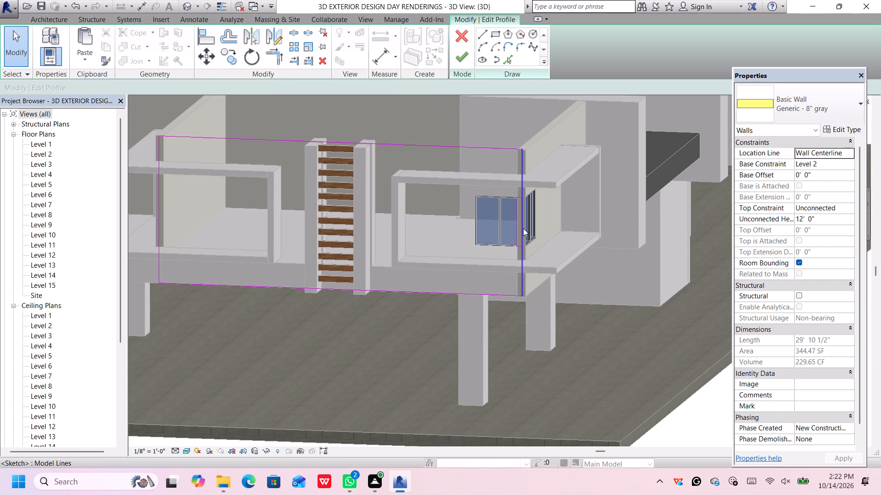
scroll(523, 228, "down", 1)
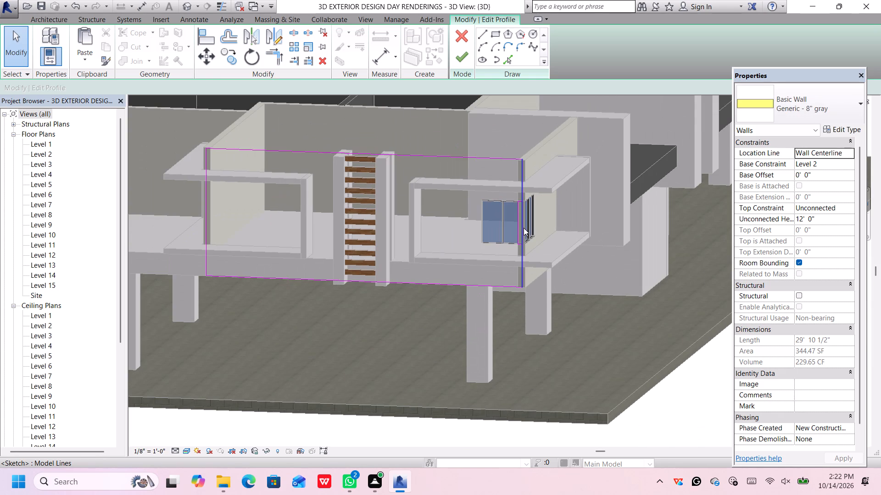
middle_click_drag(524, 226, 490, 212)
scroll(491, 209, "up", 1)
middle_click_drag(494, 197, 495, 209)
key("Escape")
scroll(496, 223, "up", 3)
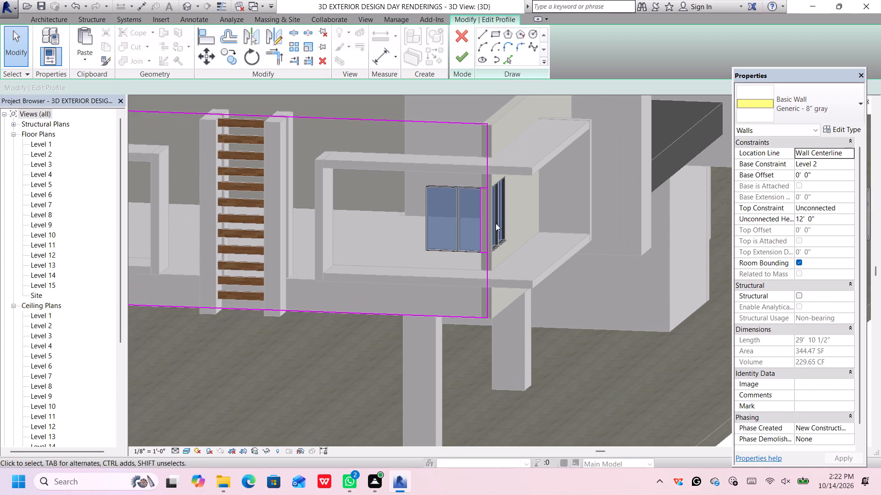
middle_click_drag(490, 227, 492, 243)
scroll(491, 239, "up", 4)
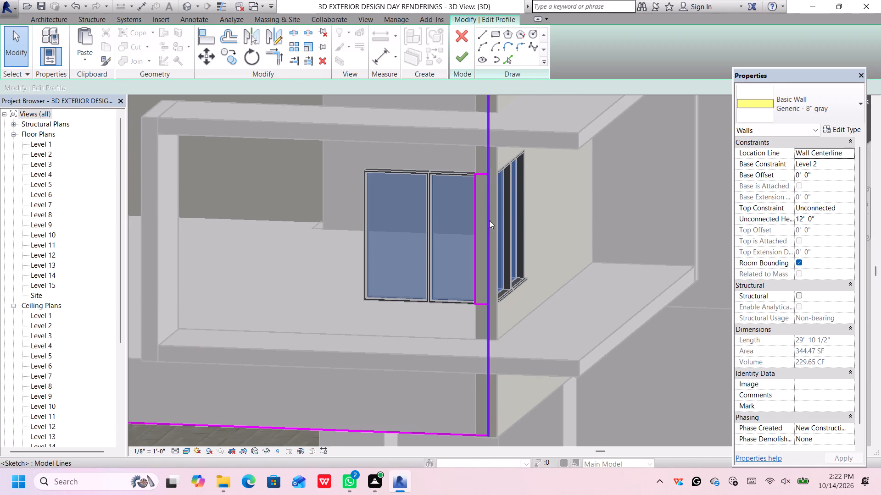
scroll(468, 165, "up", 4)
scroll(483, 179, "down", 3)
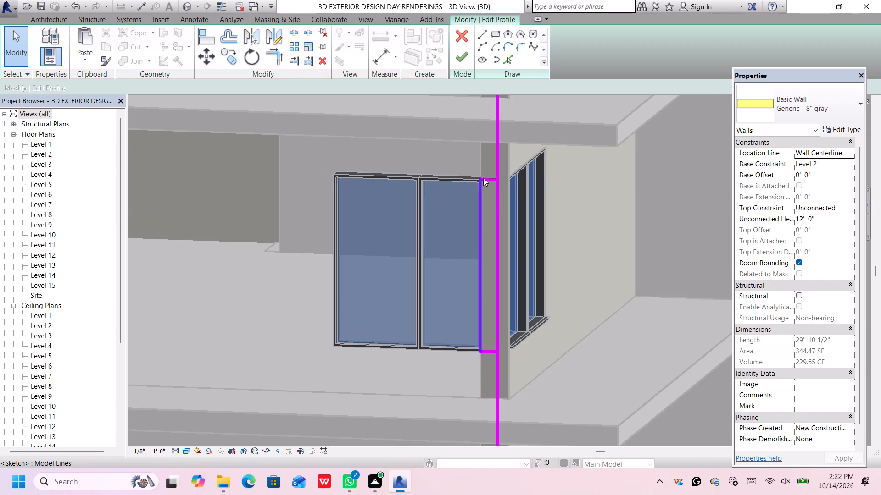
Draw a vertical profile line at the corner edge between the head and sill lines, and try finishing the profile.
scroll(496, 187, "up", 1)
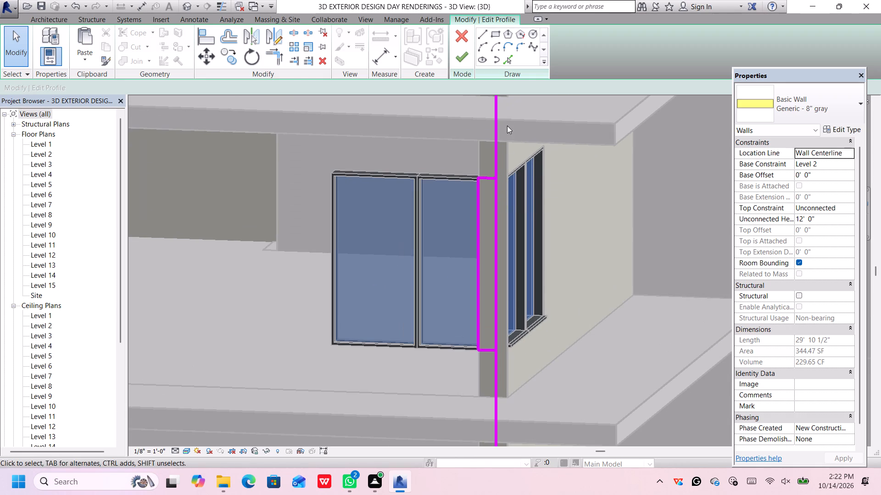
left_click(484, 34)
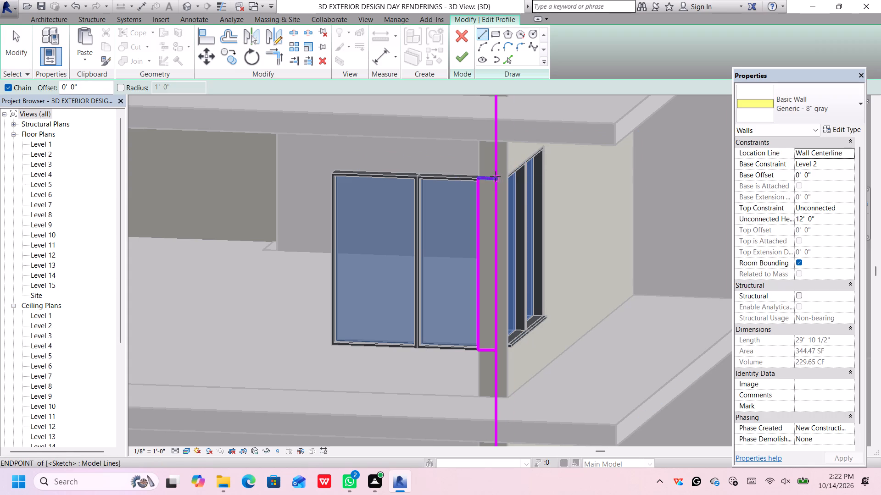
left_click(495, 177)
left_click(494, 351)
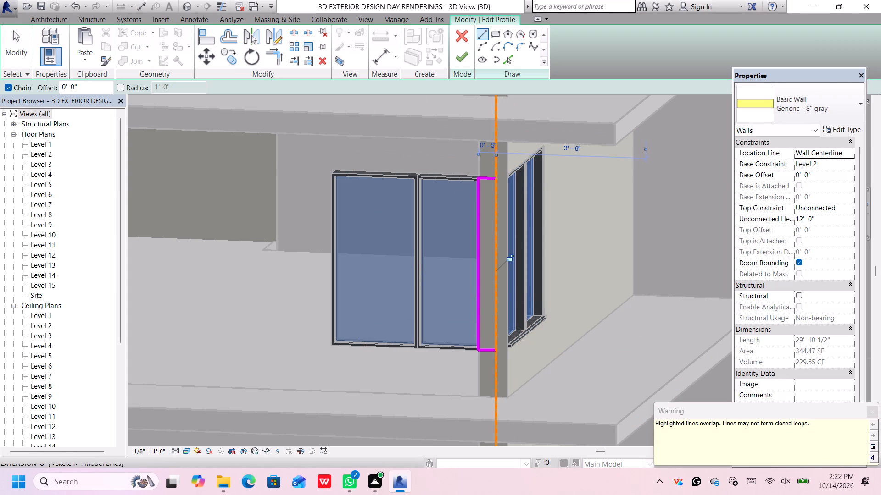
key("Escape")
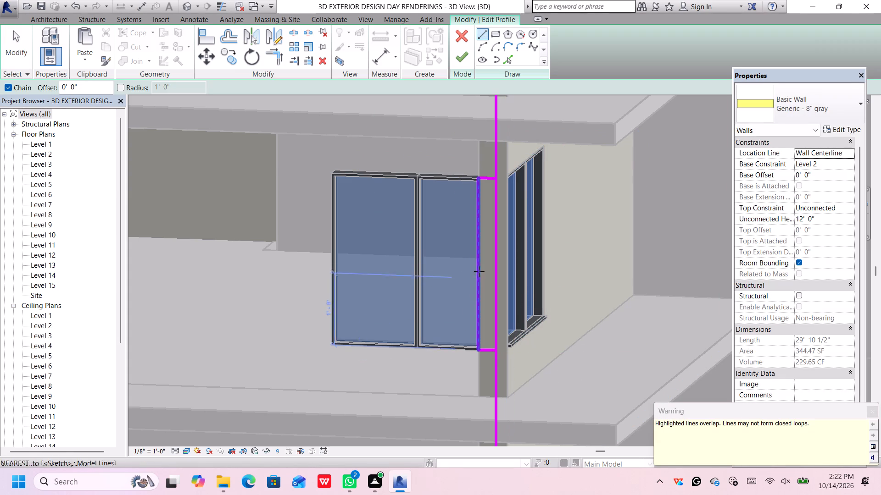
left_click(460, 55)
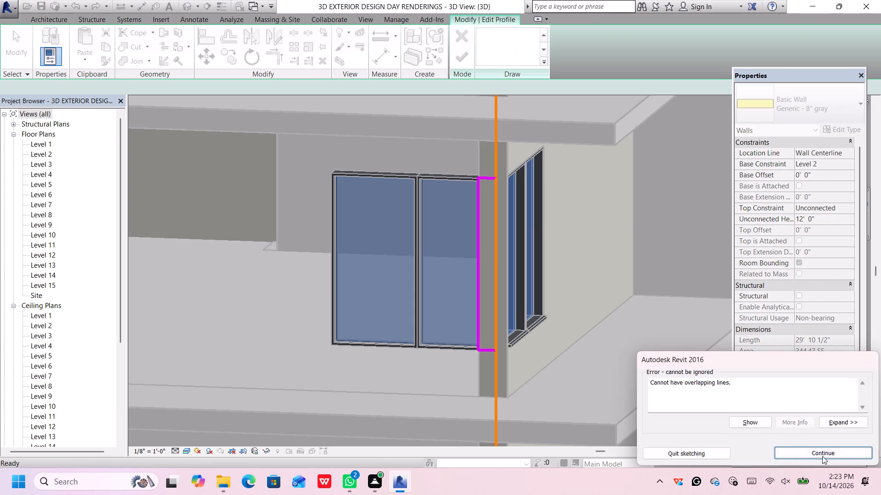
scroll(533, 321, "down", 5)
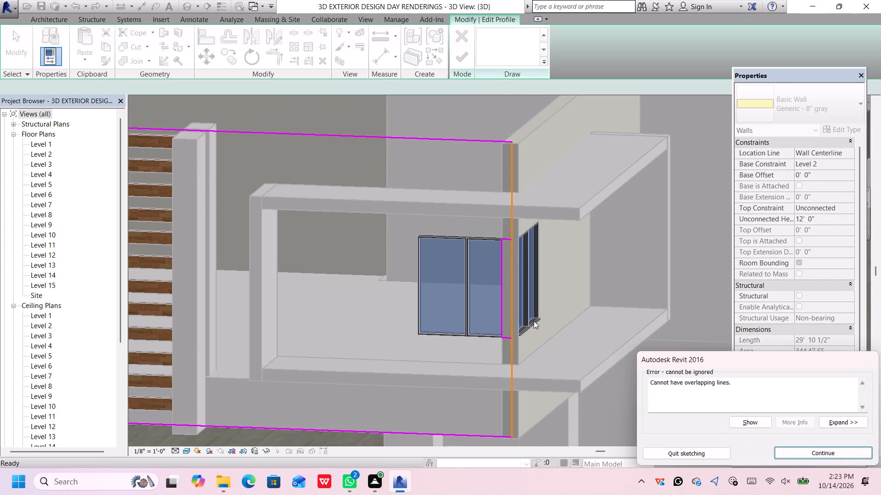
left_click(819, 452)
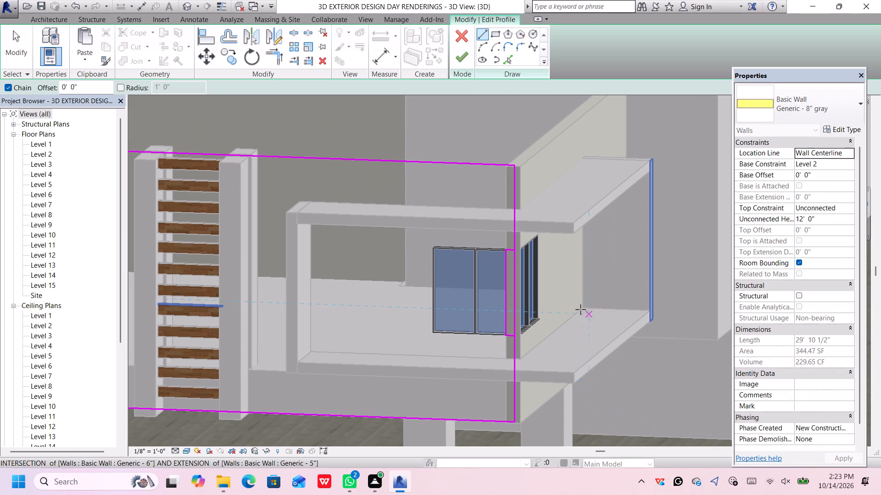
Delete the full-height 12' 0" vertical corner edge line from the side wall's profile.
key("Escape")
left_click(517, 208)
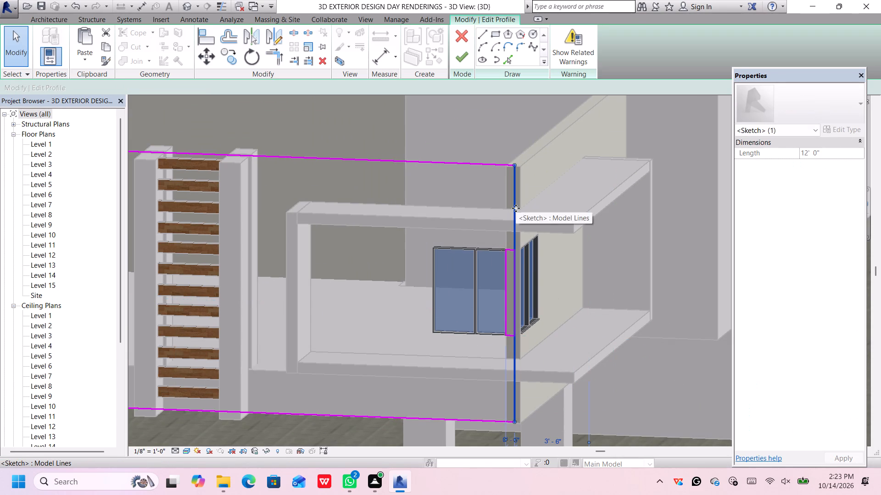
key("Delete")
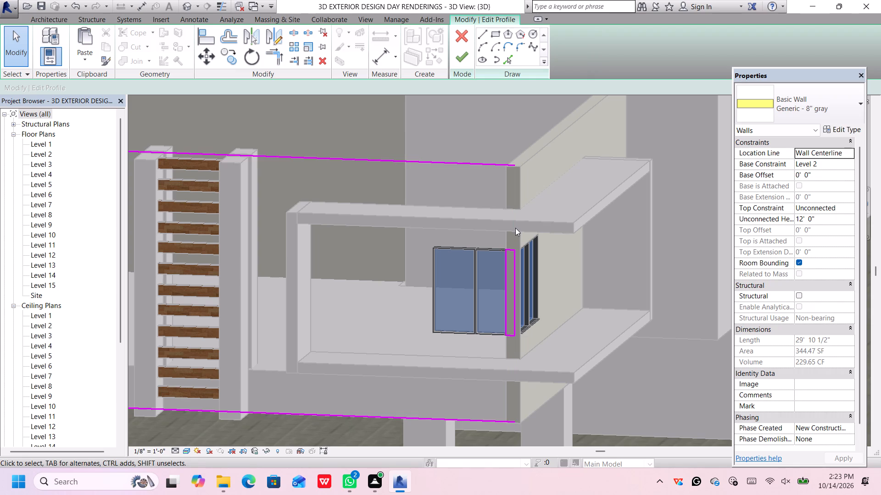
Draw a vertical profile line from the end of the wall's top edge down to the outer end of the window-head line.
key("l")
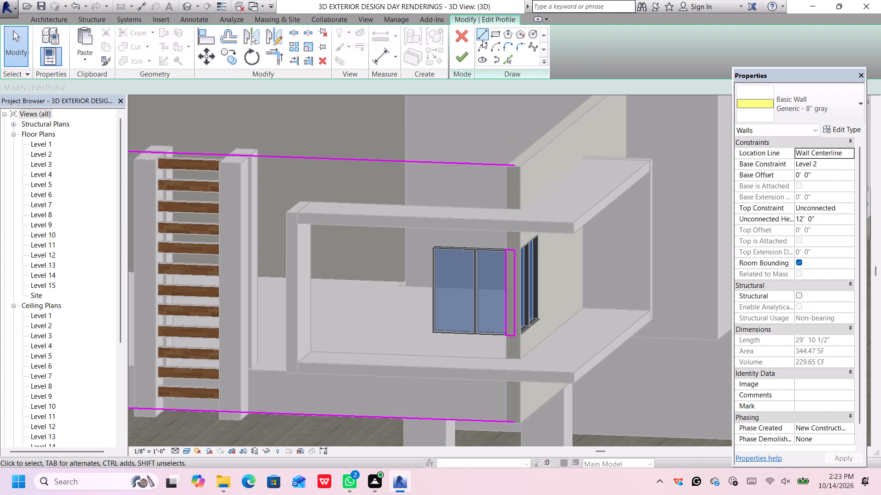
left_click(481, 30)
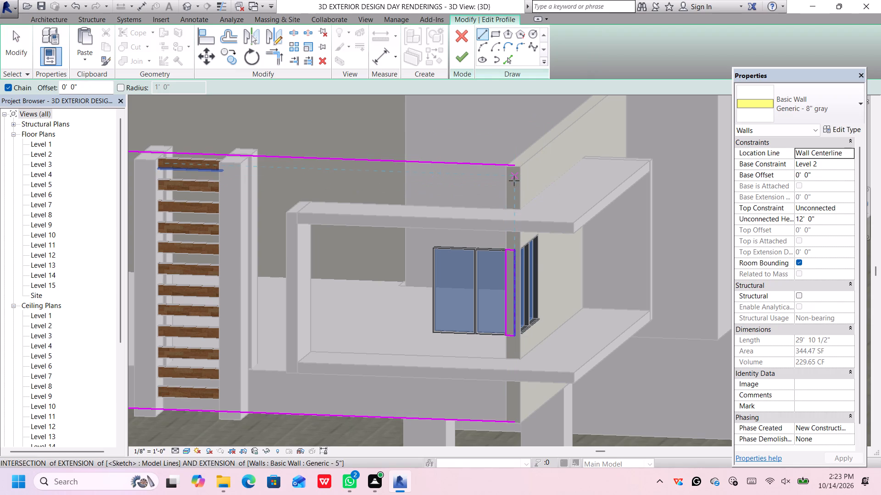
left_click(513, 166)
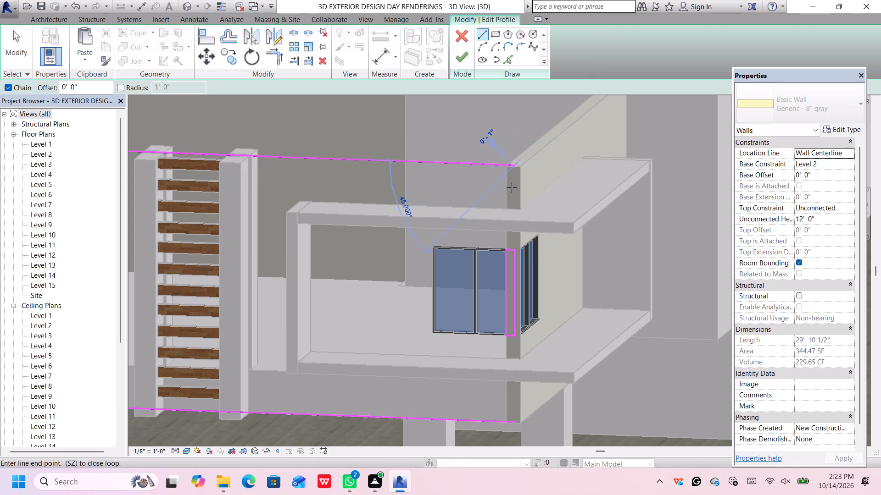
left_click(514, 248)
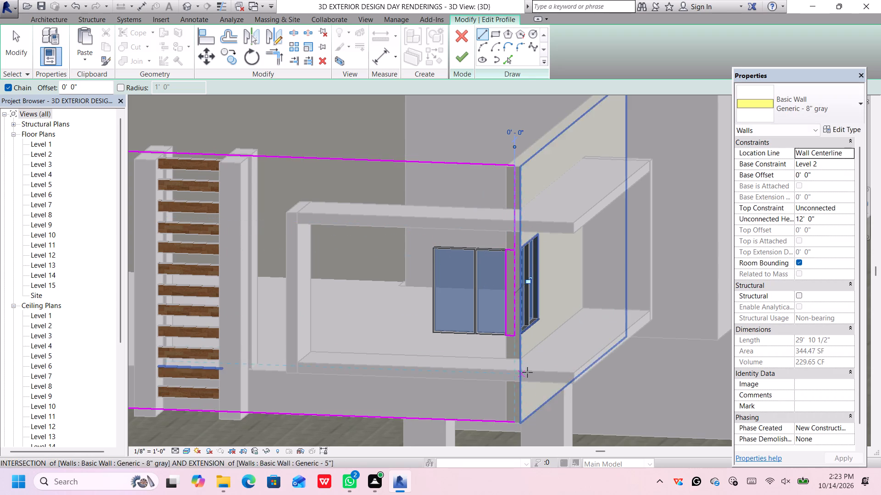
Delete the 4' 0" vertical profile line at the wall's corner edge between the window-head and sill lines.
scroll(565, 322, "up", 2)
middle_click_drag(567, 323, 566, 315)
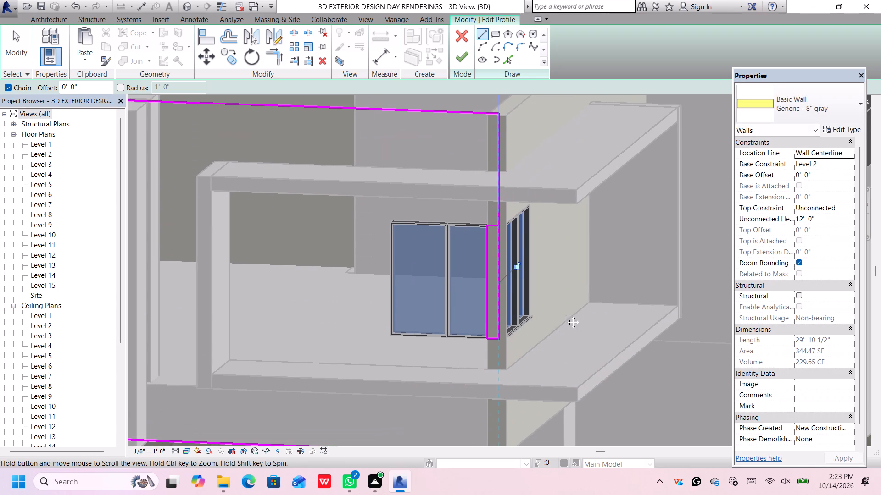
middle_click_drag(566, 315, 562, 295)
scroll(561, 299, "down", 2)
key("Escape")
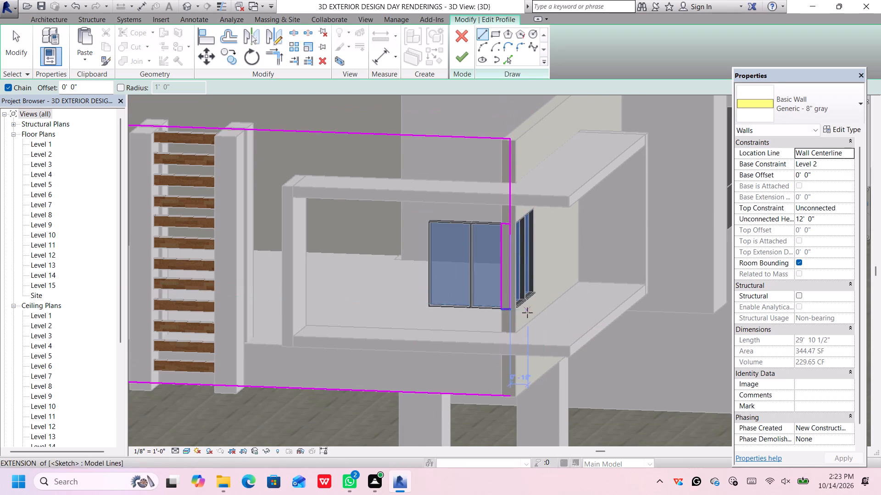
key("Escape")
left_click(508, 287)
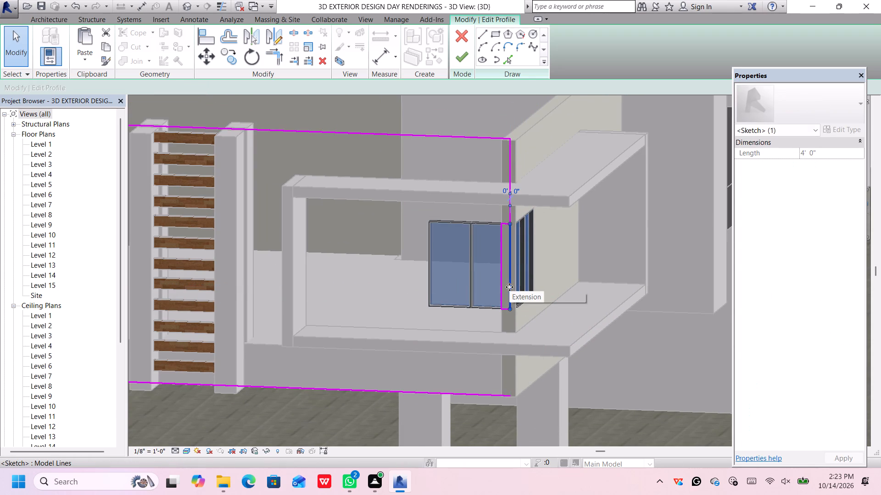
key("Delete")
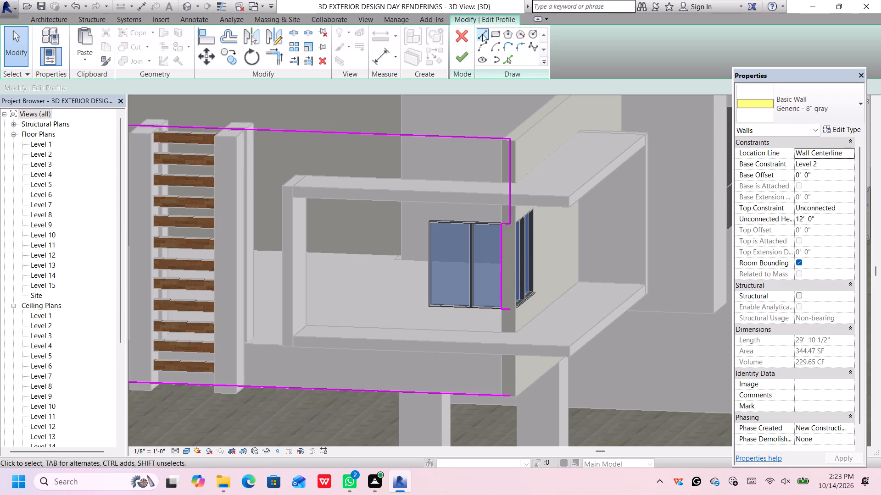
Draw a vertical profile line from the sill line's outer end down to the wall's bottom edge and finish the profile.
left_click(483, 33)
left_click(511, 309)
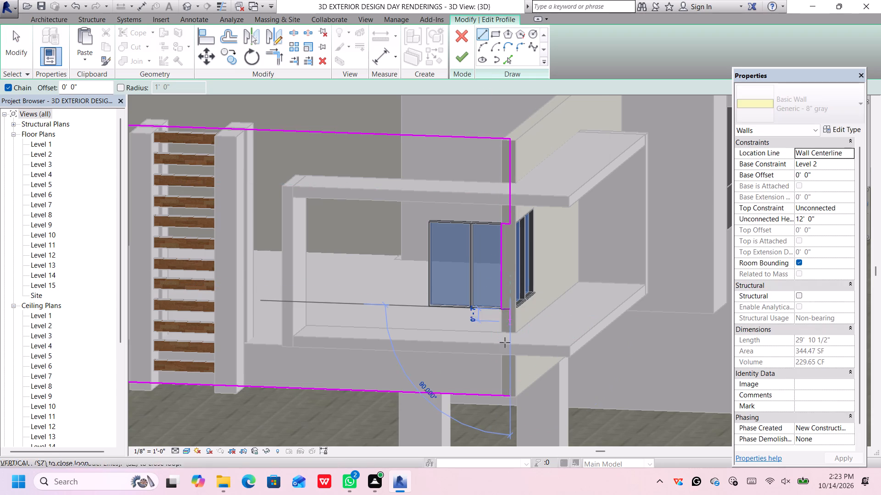
left_click(511, 396)
key("Escape")
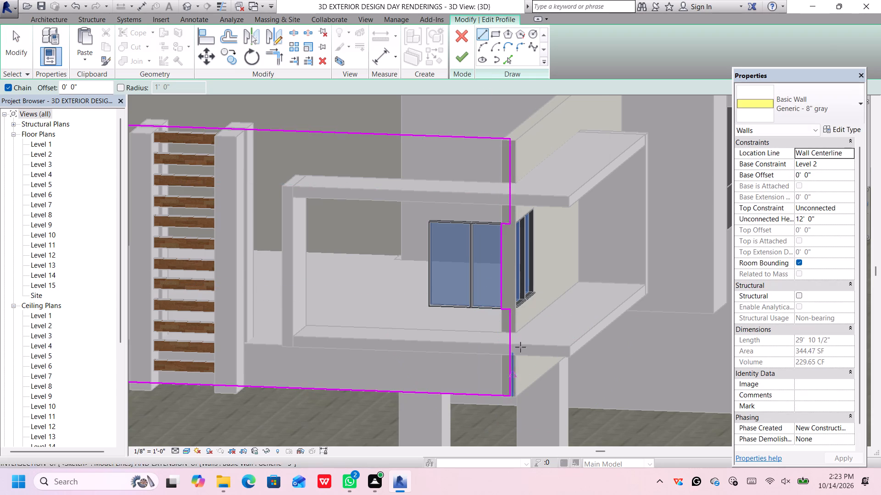
left_click(462, 56)
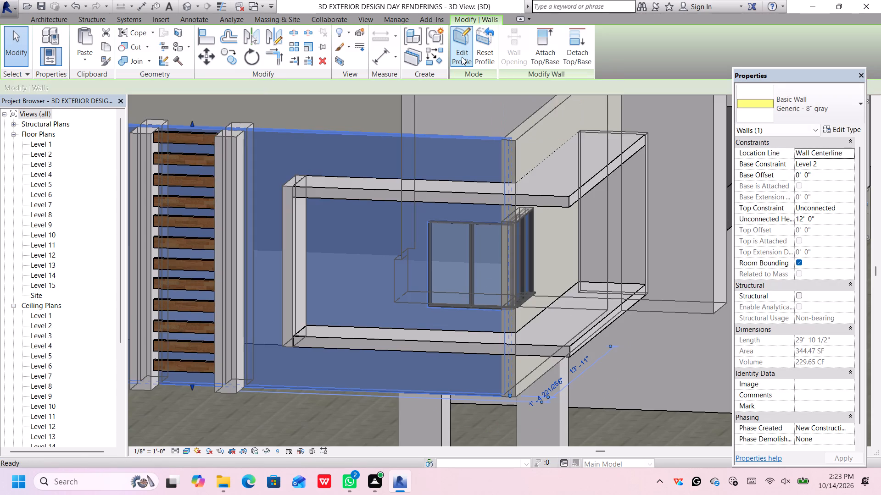
Examine the reshaped upper-floor corner between the two paired windows from both wall faces.
scroll(541, 231, "down", 2)
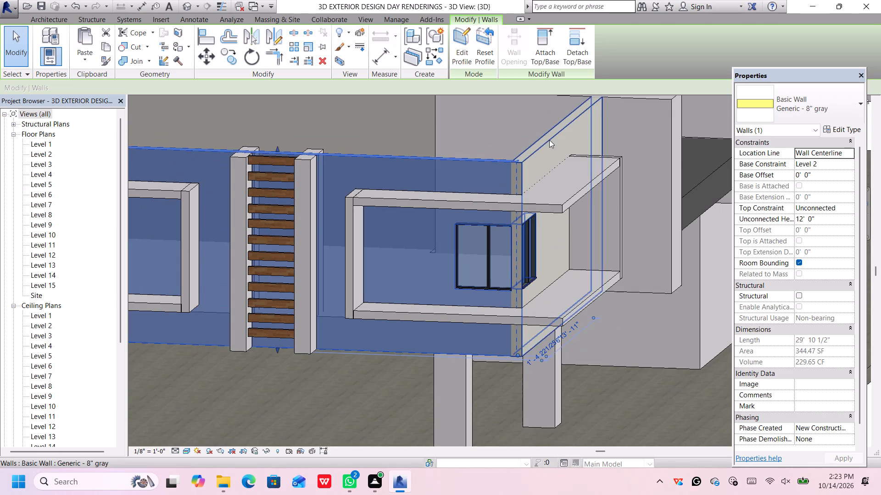
scroll(549, 140, "up", 4)
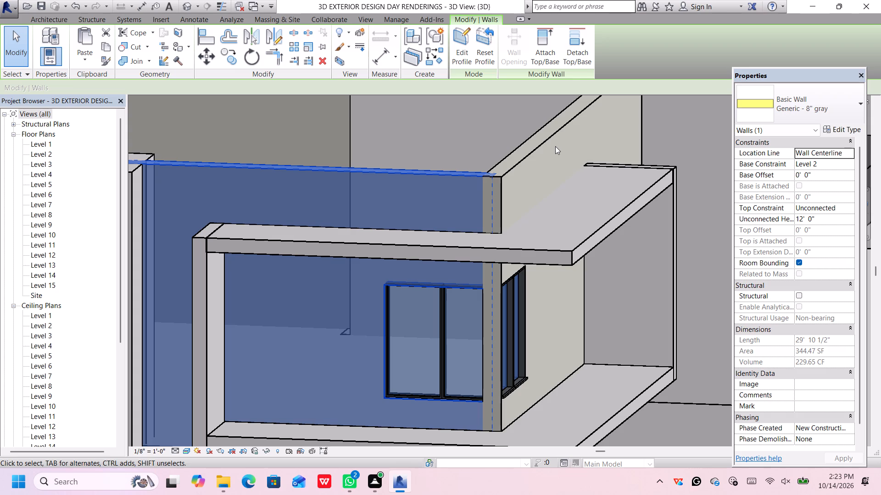
scroll(500, 241, "up", 2)
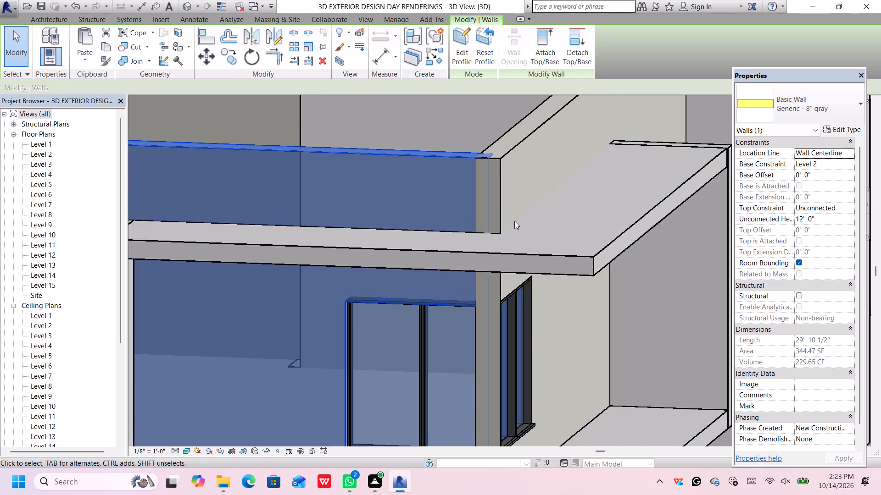
scroll(517, 219, "down", 4)
scroll(507, 285, "up", 3)
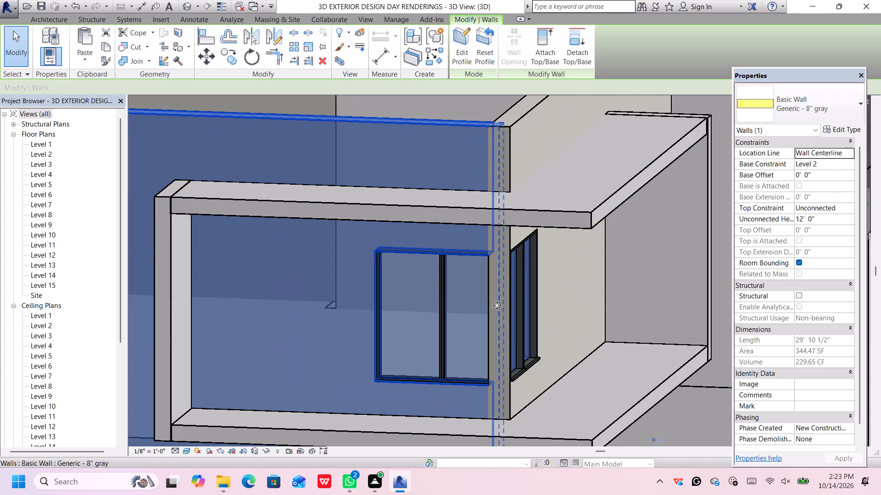
scroll(501, 302, "down", 1)
middle_click_drag(502, 302, 500, 274)
scroll(500, 276, "up", 3)
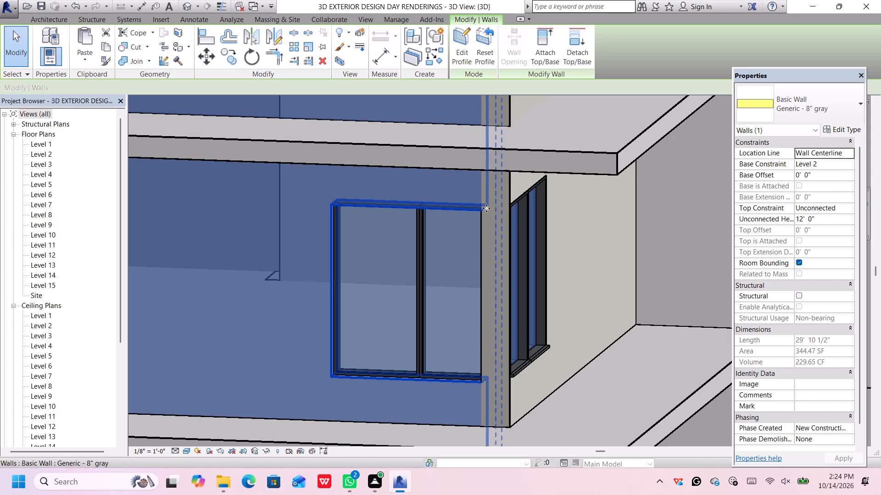
scroll(486, 208, "down", 6)
middle_click_drag(523, 234, 523, 236)
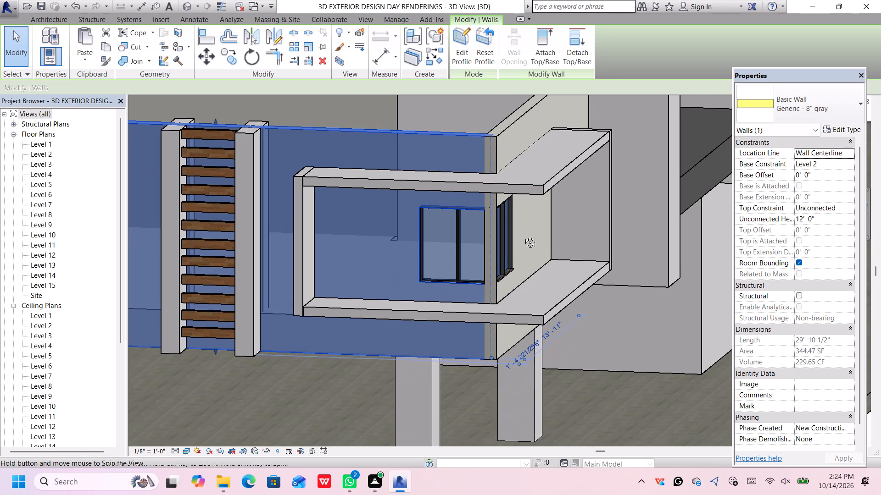
middle_click_drag(523, 236, 423, 231)
scroll(351, 248, "up", 2)
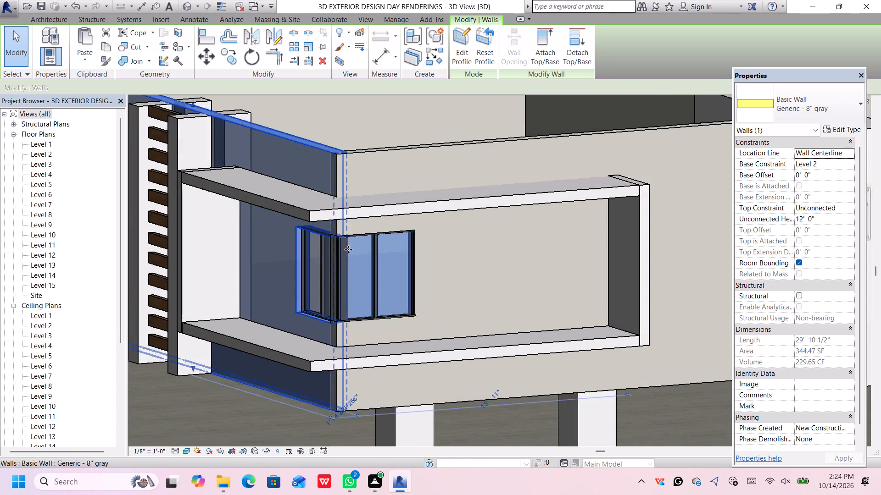
scroll(348, 249, "up", 3)
middle_click_drag(355, 258, 417, 244)
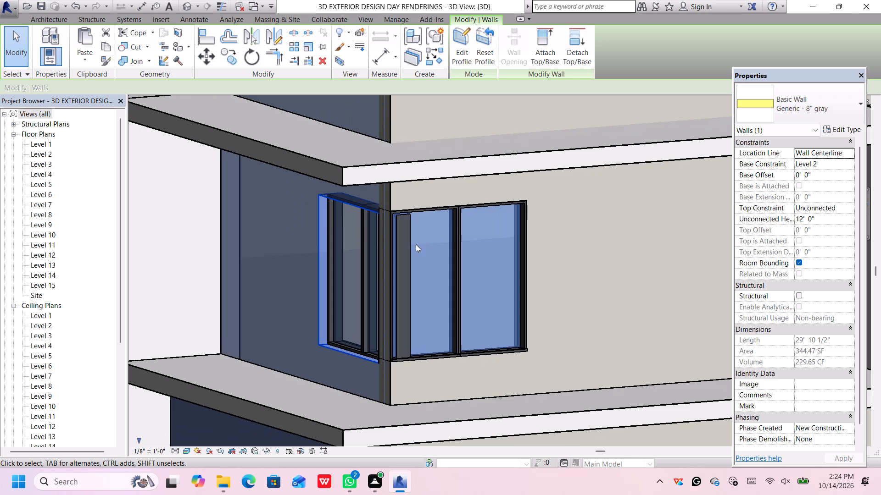
Nudge the reshaped side wall outward past the end wall's window, and shift its window opening along the wall away from the corner.
key("Down")
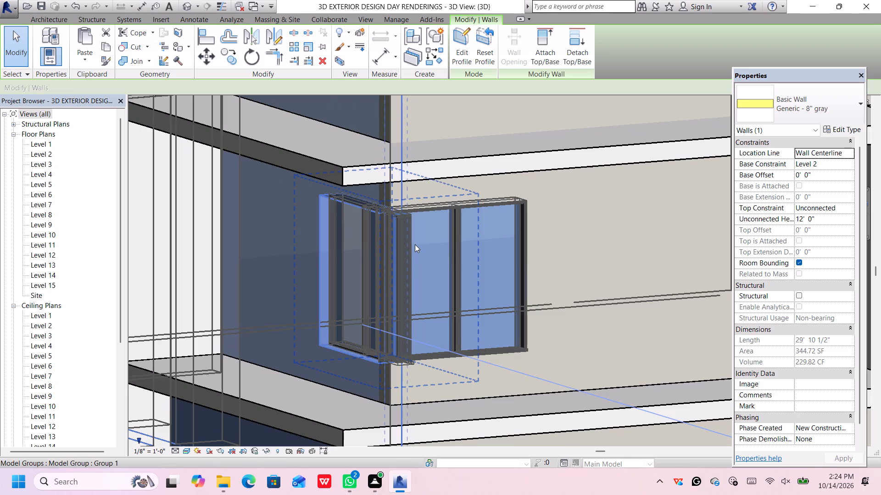
key("Up")
key("Left")
key("Left")
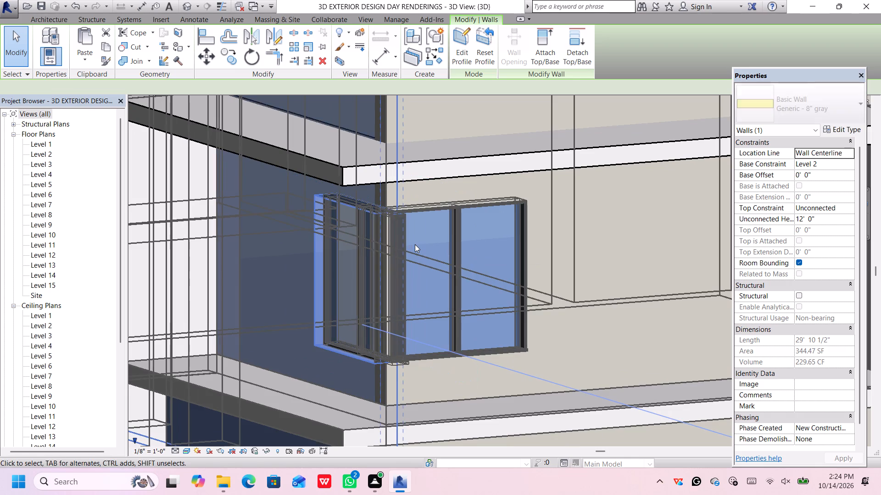
key("Left")
key("Left")
key("Left")
key("Left")
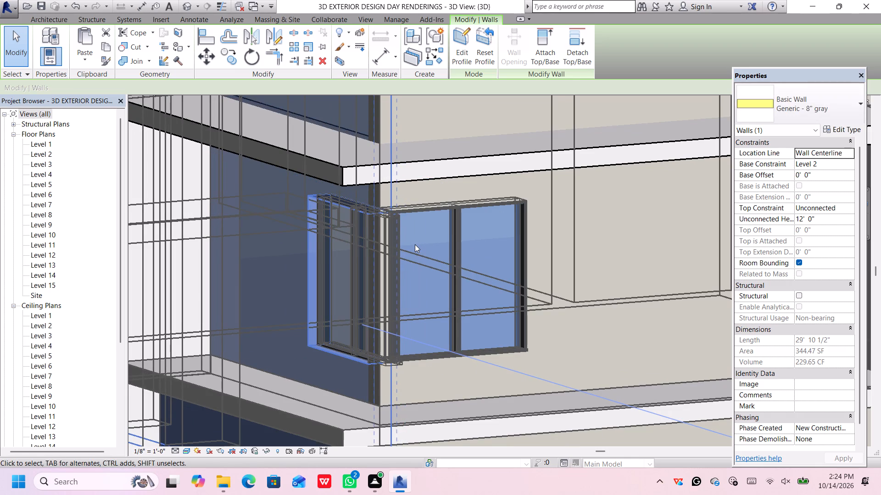
key("Up")
key("Up")
key("Up")
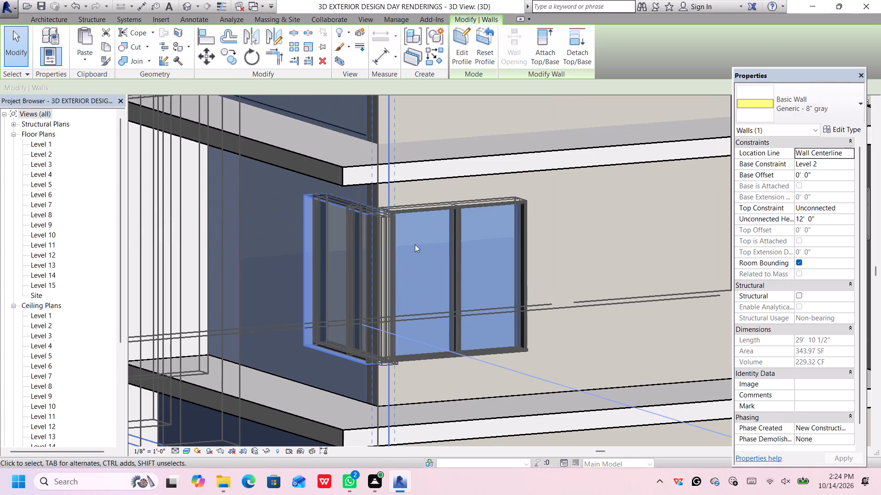
key("Up")
key("Up")
key("Up")
key("Up")
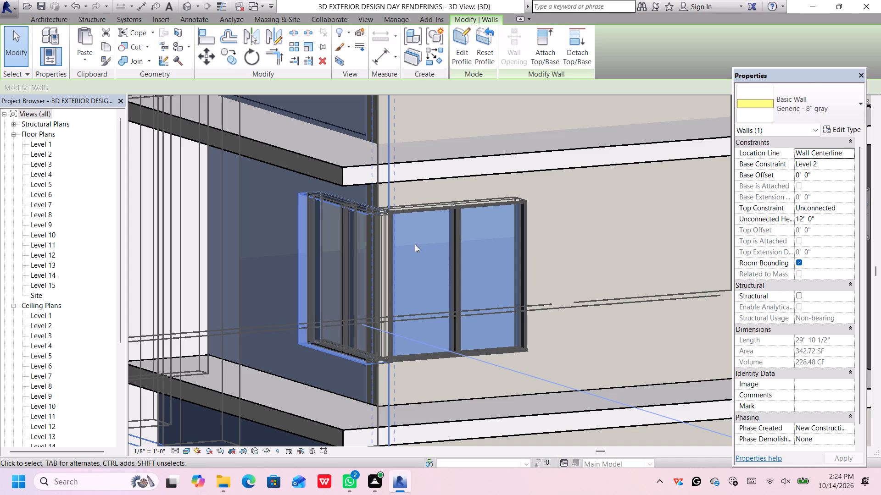
key("Right")
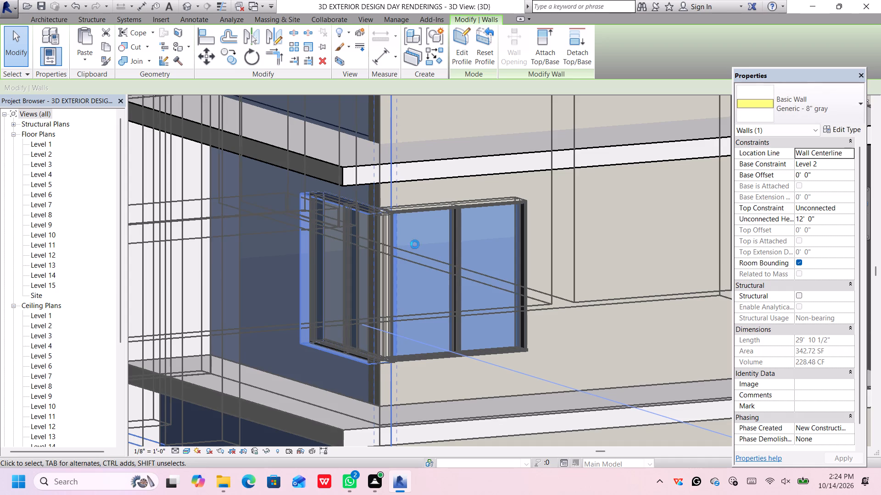
key("Up")
key("Up")
key("Up")
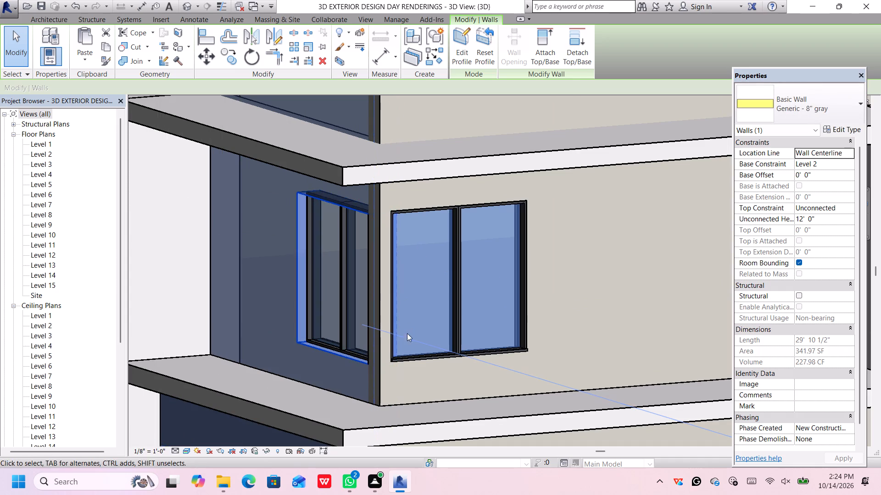
Nudge the side wall's window opening three increments back toward the corner.
scroll(379, 326, "down", 4)
middle_click_drag(381, 324, 471, 335)
scroll(522, 293, "up", 3)
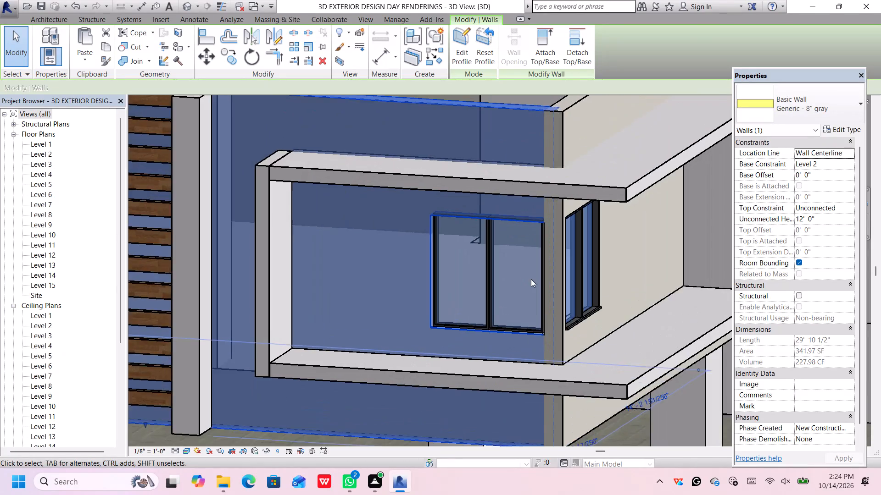
scroll(531, 279, "up", 1)
middle_click_drag(546, 270, 563, 270)
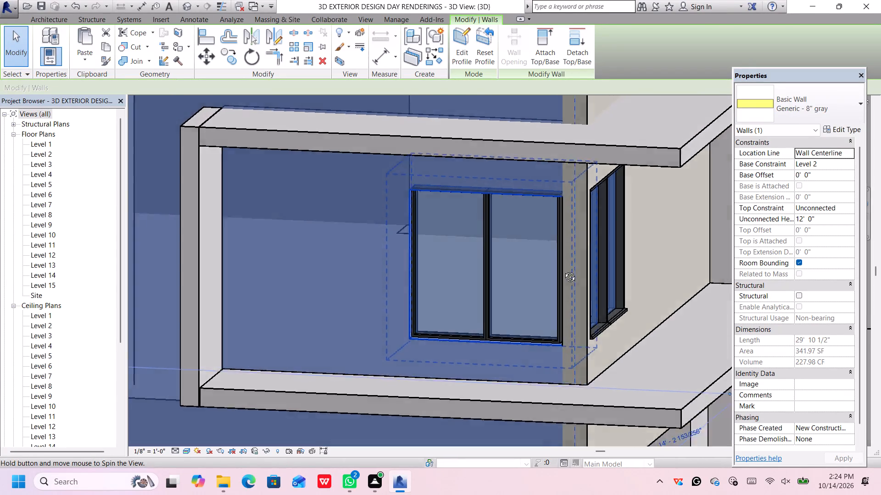
middle_click_drag(563, 270, 591, 263)
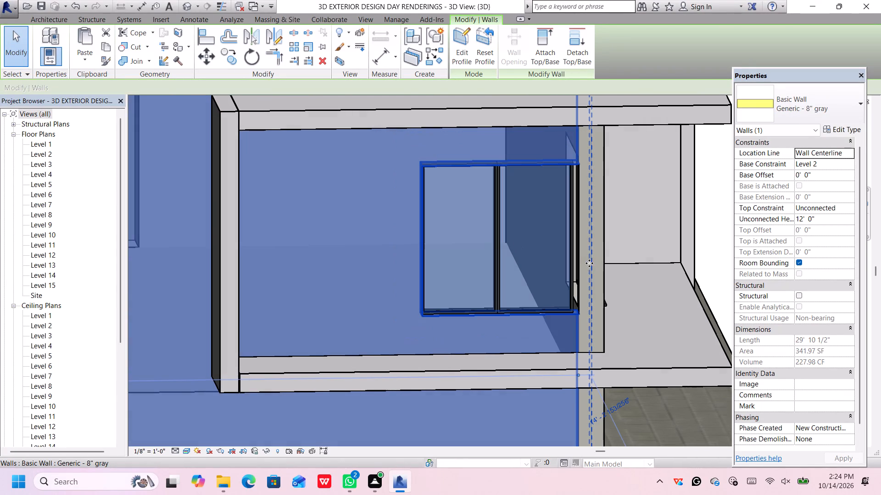
key("Right")
key("Right")
key("Right")
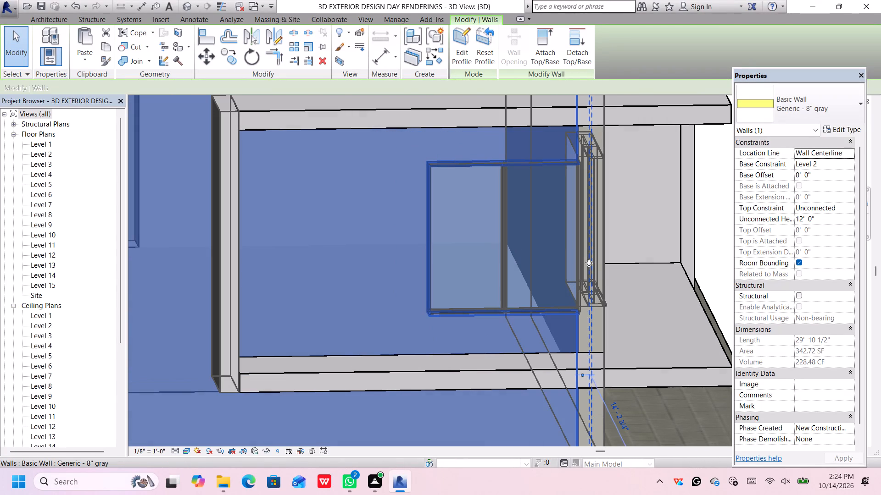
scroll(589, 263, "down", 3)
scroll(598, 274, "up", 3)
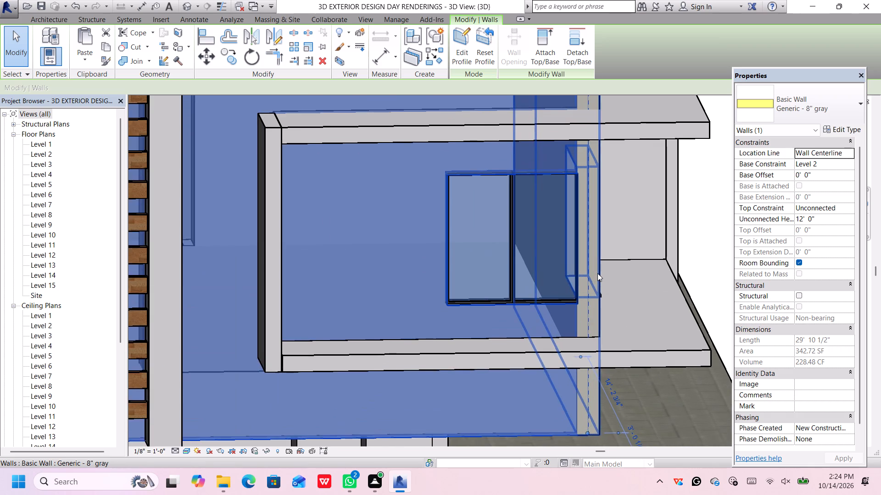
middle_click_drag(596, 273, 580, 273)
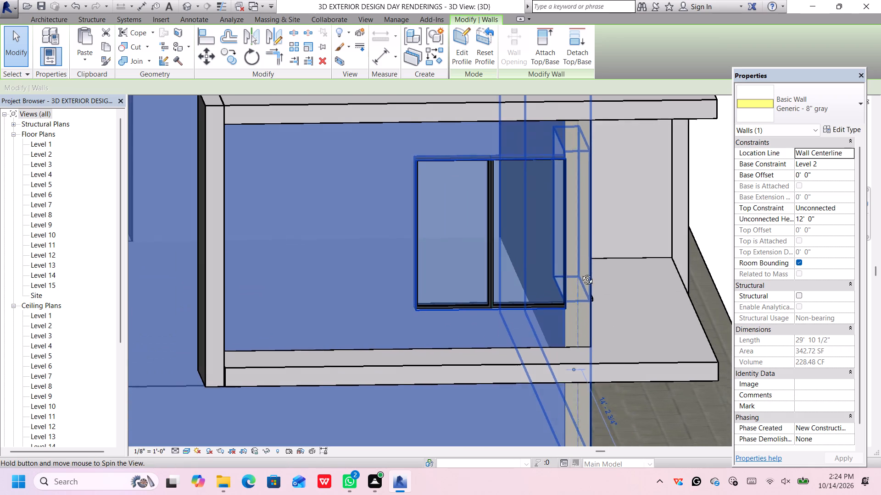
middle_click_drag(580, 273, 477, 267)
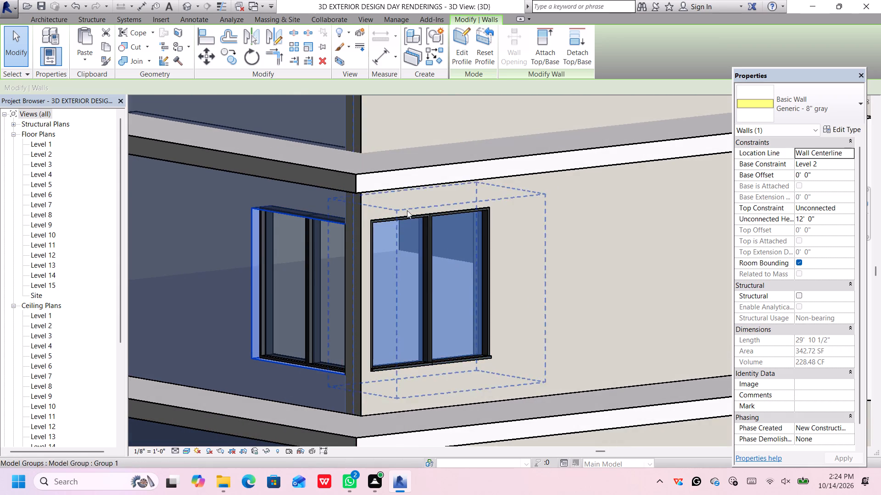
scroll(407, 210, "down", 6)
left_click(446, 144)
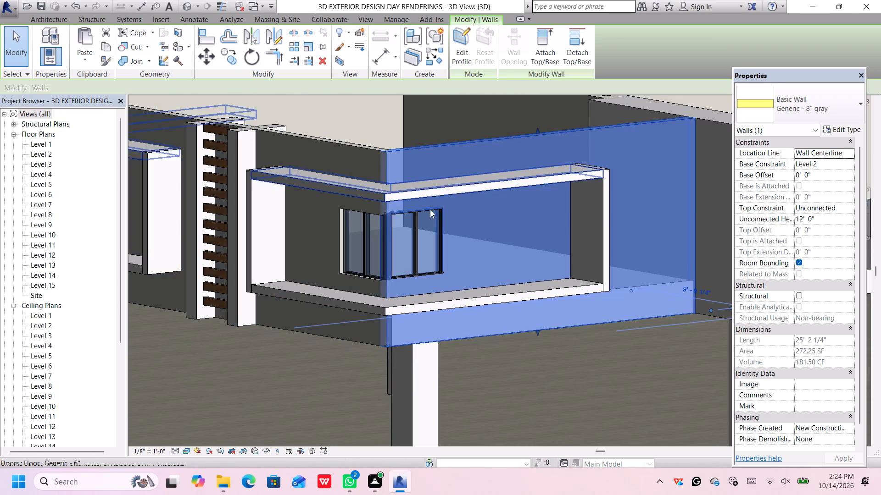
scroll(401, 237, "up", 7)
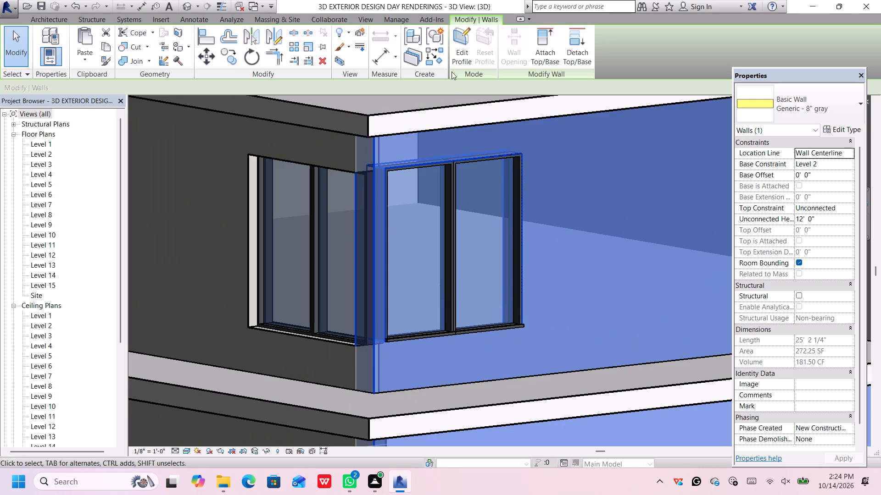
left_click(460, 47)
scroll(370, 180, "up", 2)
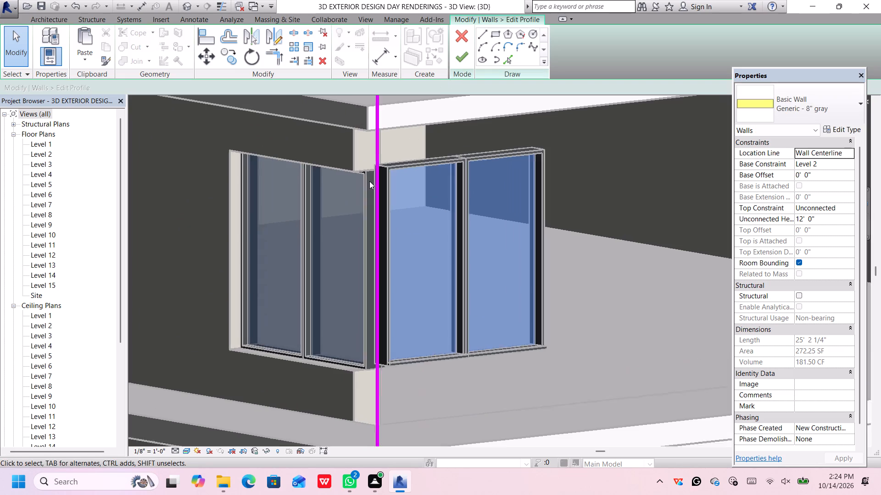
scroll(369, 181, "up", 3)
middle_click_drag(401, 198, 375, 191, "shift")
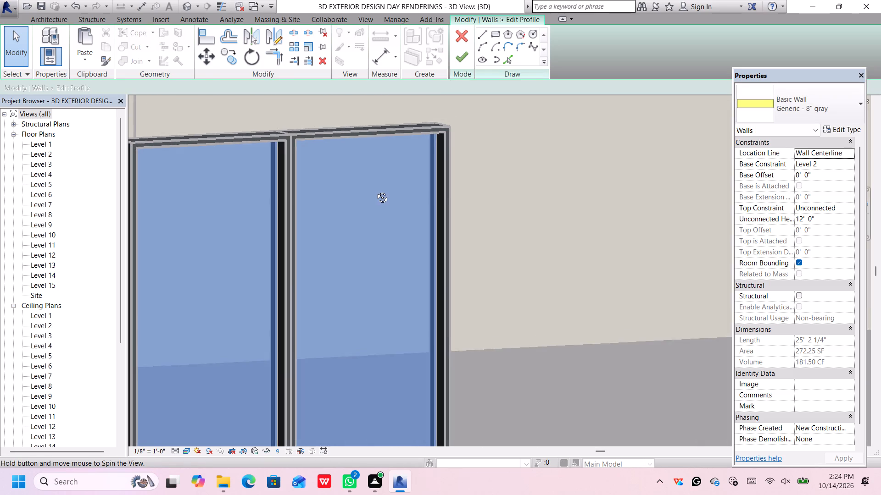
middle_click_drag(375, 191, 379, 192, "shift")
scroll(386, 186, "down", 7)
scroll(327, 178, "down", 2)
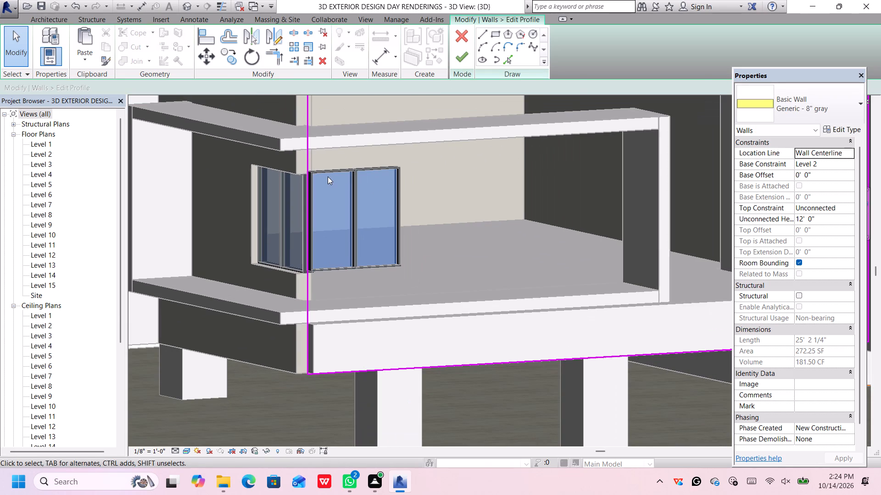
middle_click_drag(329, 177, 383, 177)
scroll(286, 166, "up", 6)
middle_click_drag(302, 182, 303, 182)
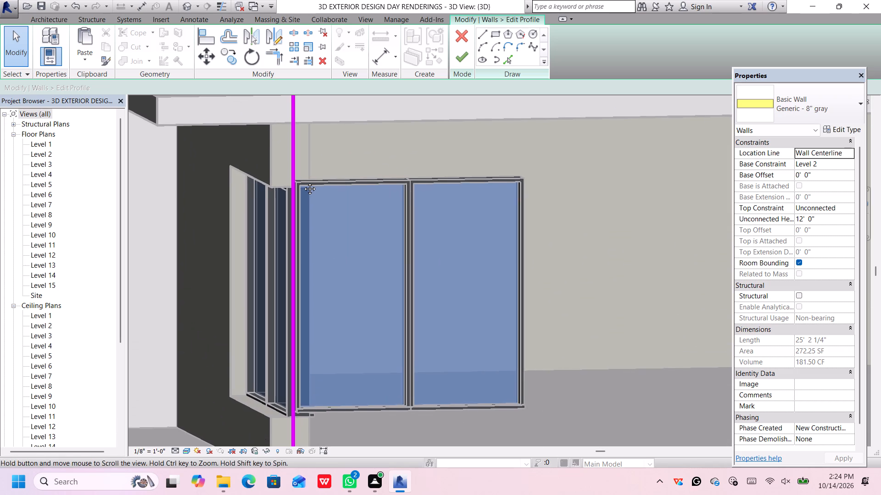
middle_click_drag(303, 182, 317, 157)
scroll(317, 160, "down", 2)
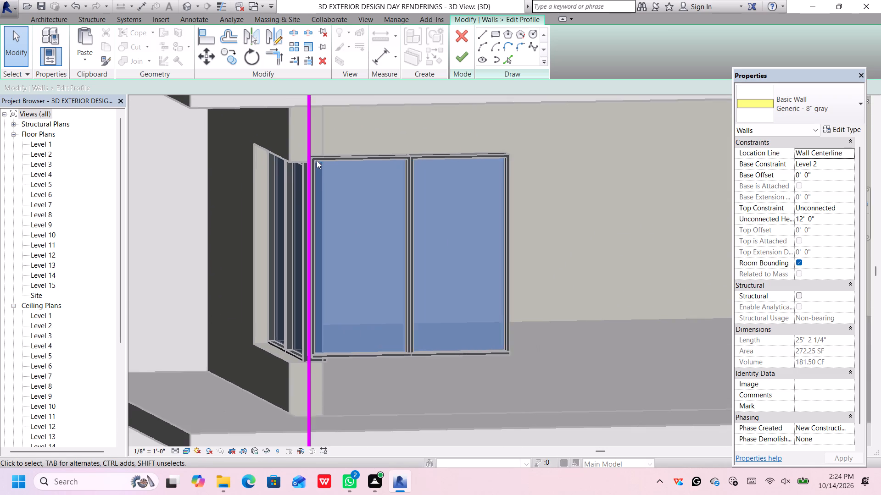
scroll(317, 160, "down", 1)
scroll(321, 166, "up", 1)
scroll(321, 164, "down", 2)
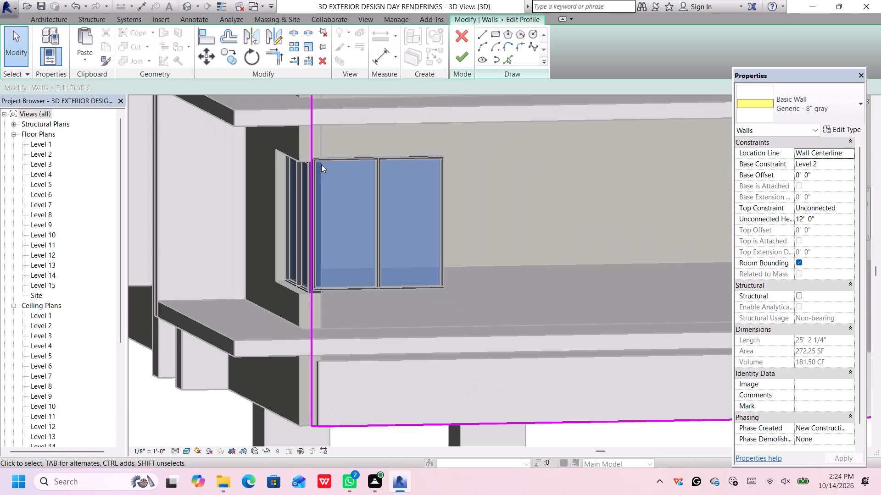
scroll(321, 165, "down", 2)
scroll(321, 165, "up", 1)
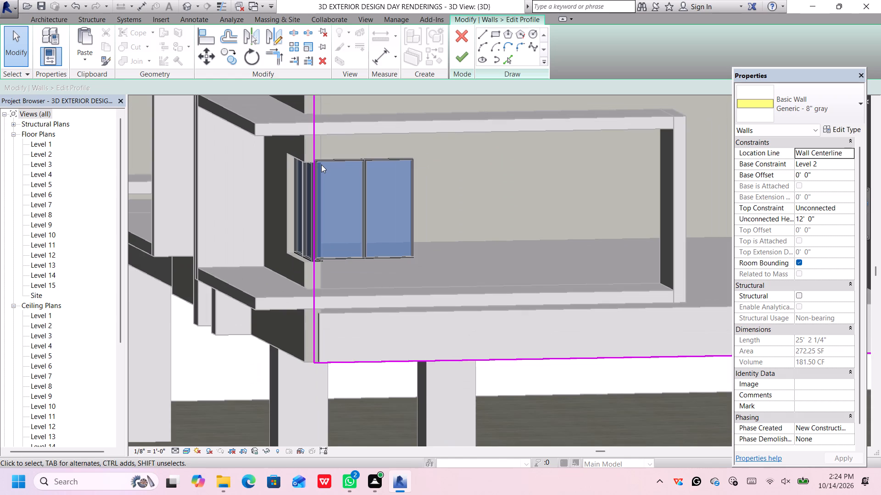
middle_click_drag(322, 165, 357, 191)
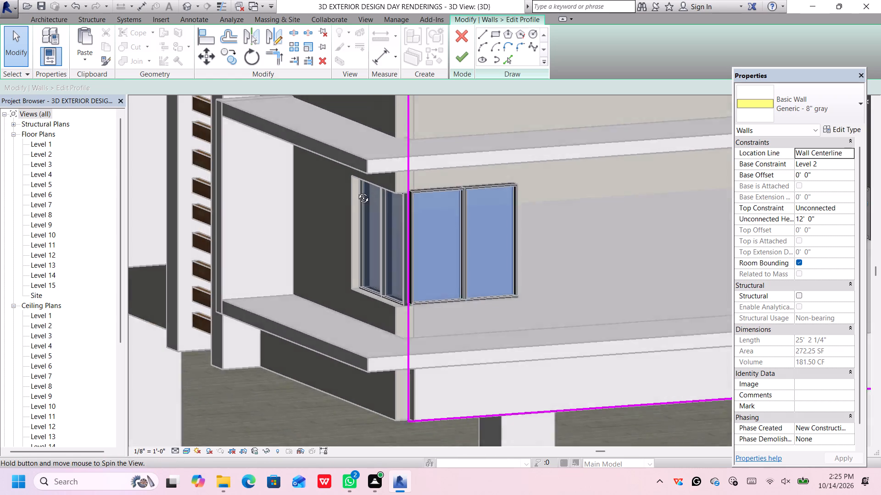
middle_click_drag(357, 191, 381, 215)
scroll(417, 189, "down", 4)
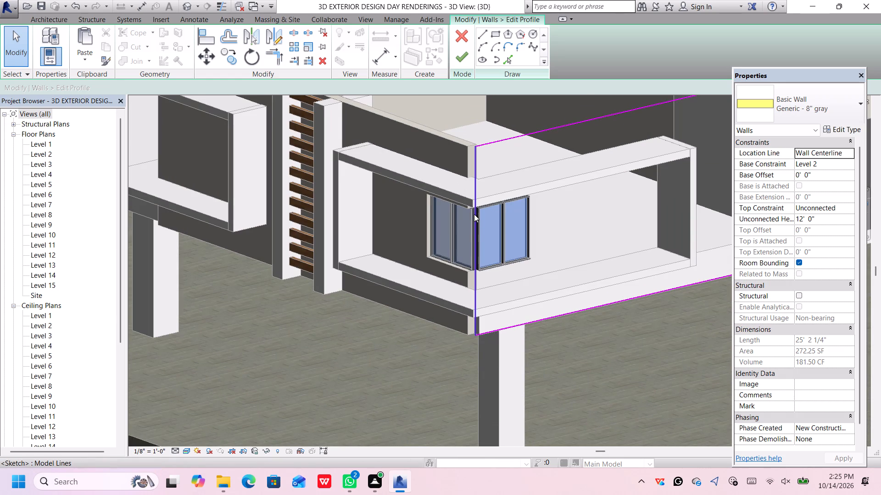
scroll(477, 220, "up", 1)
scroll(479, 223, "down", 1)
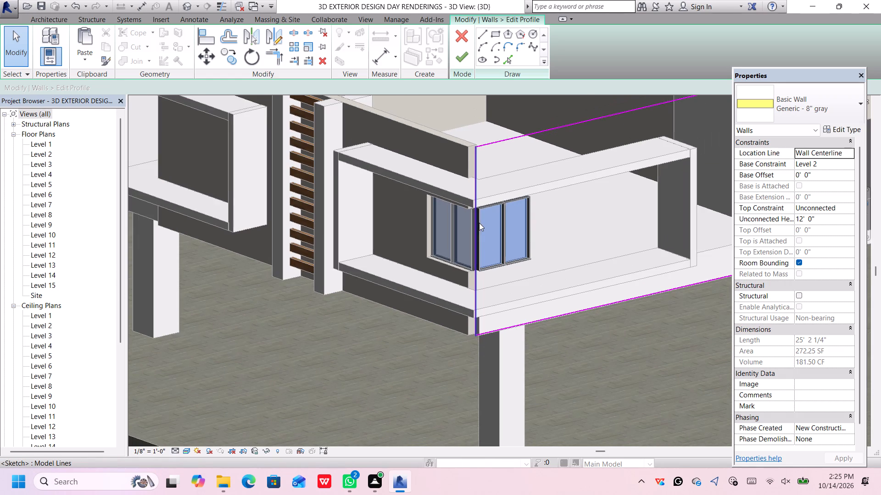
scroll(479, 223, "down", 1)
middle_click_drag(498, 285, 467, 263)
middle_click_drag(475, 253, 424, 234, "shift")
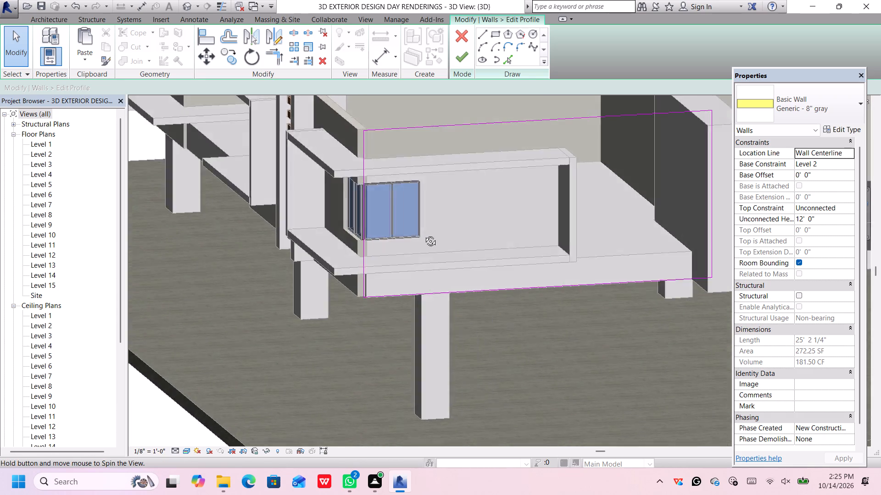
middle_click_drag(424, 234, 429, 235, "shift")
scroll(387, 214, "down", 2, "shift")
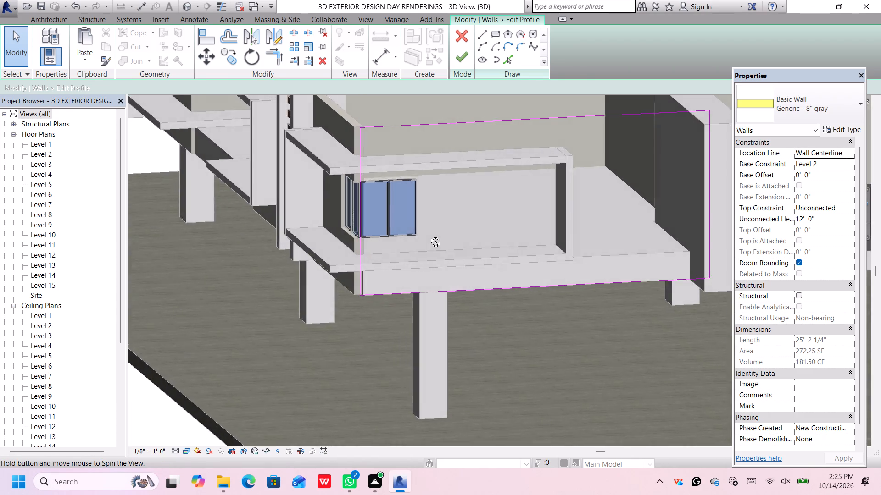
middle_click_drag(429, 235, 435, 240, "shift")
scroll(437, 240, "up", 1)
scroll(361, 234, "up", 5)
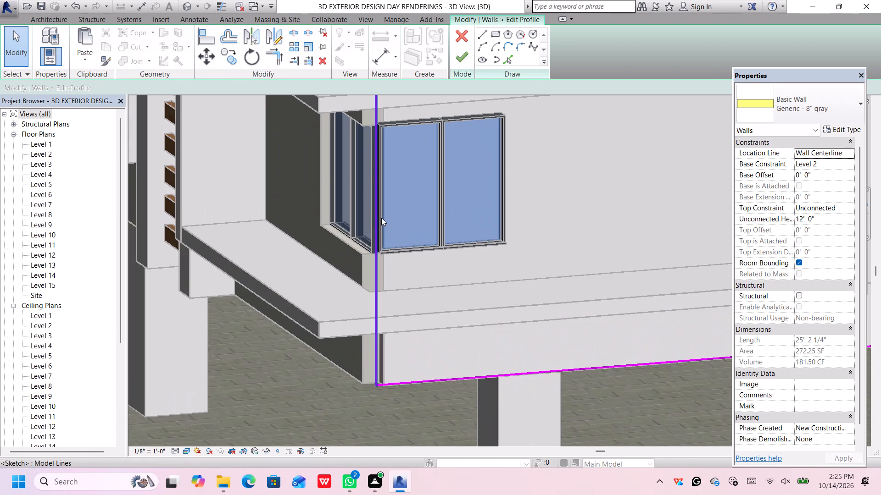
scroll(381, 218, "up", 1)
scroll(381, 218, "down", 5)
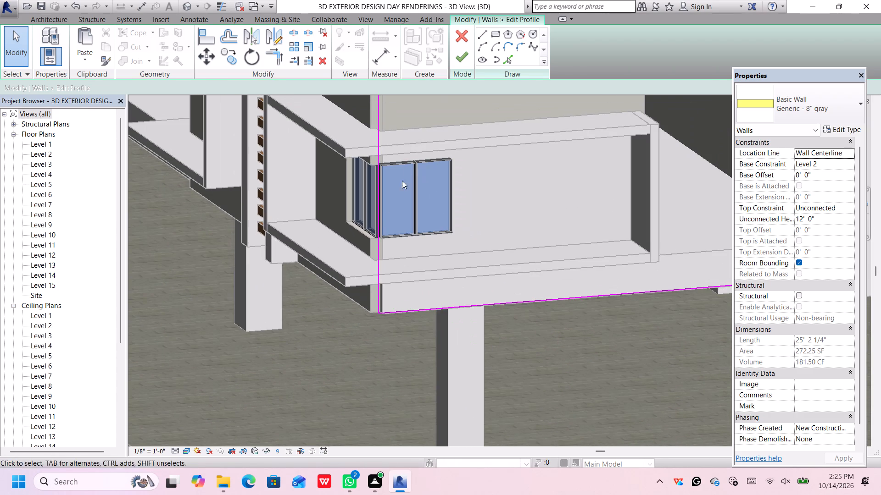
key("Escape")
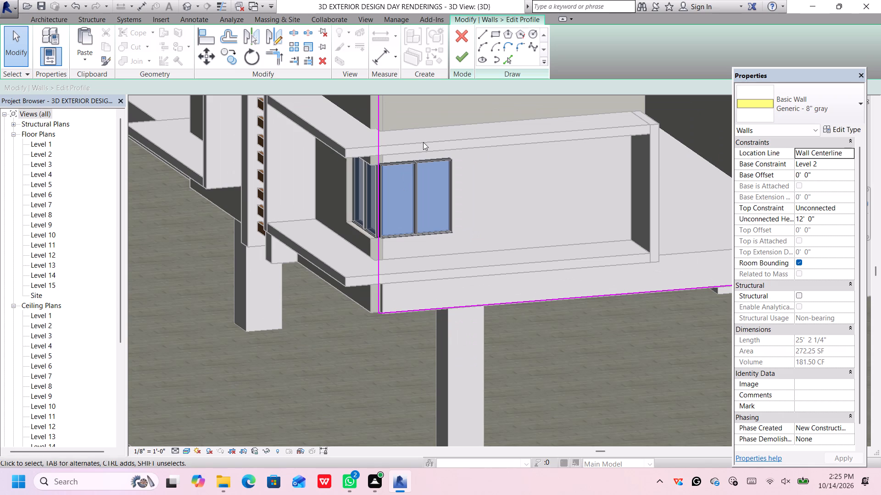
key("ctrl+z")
Examine the upper-floor corner from both wall faces, checking the wall strip between the two paired windows and the sill edges.
scroll(413, 187, "down", 5)
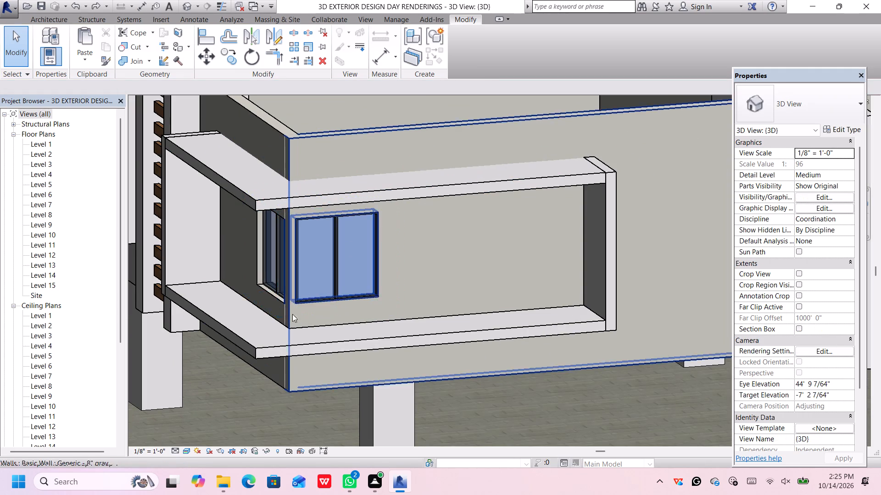
scroll(285, 376, "up", 7)
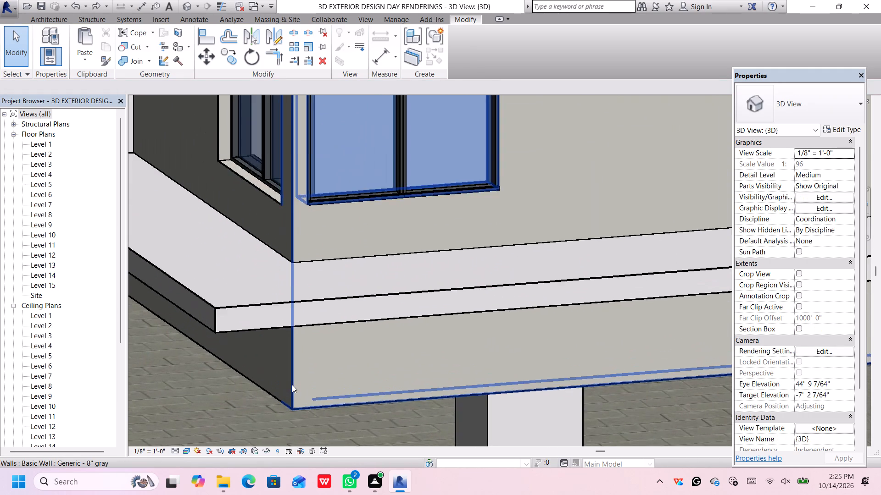
scroll(292, 385, "up", 3)
scroll(292, 384, "down", 1)
scroll(292, 384, "up", 1)
scroll(292, 384, "down", 7)
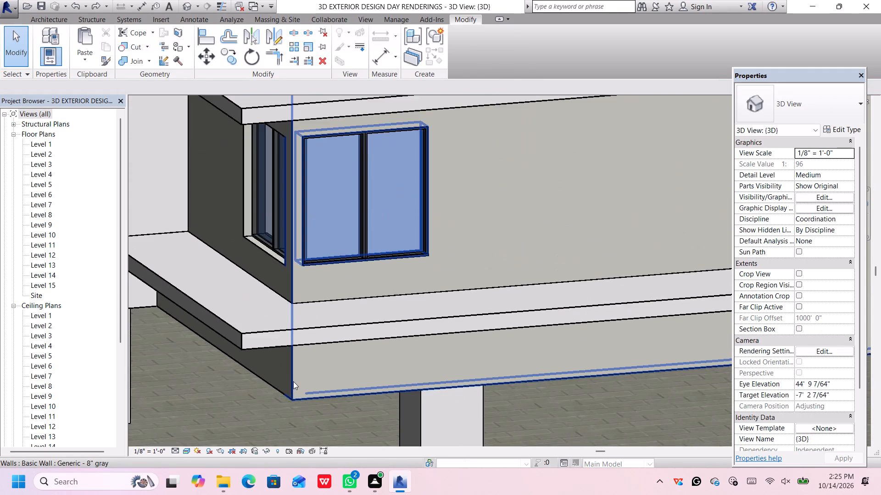
scroll(294, 381, "down", 5)
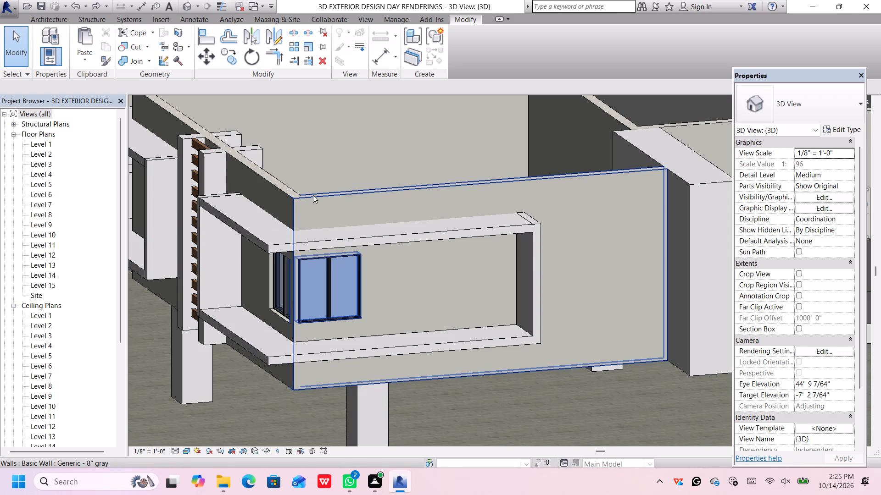
scroll(290, 292, "up", 9)
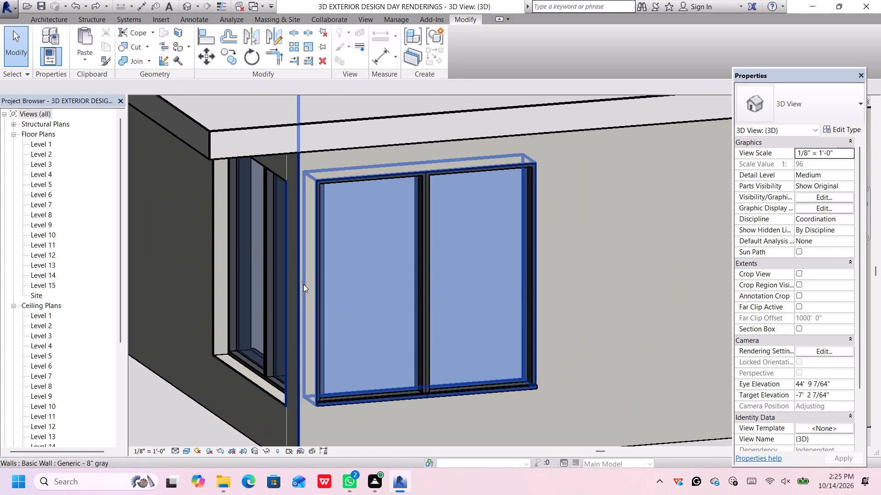
scroll(307, 275, "up", 3)
scroll(279, 136, "up", 2)
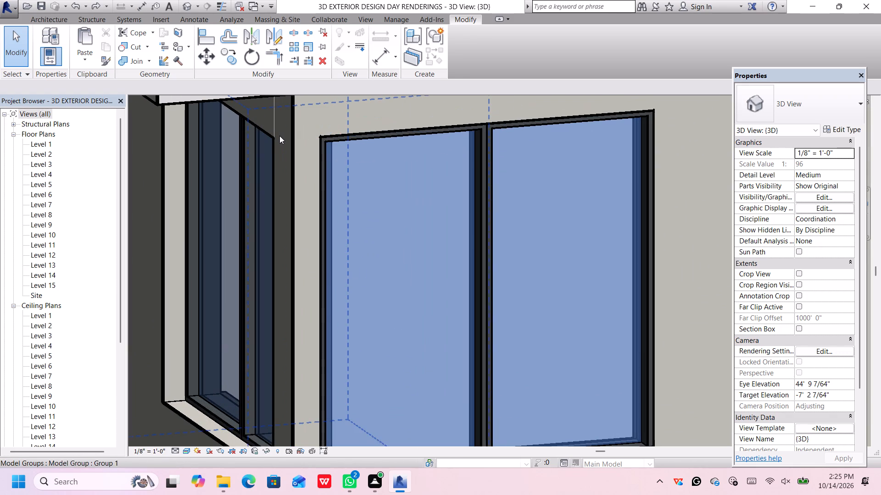
scroll(279, 136, "up", 4)
scroll(269, 142, "down", 7)
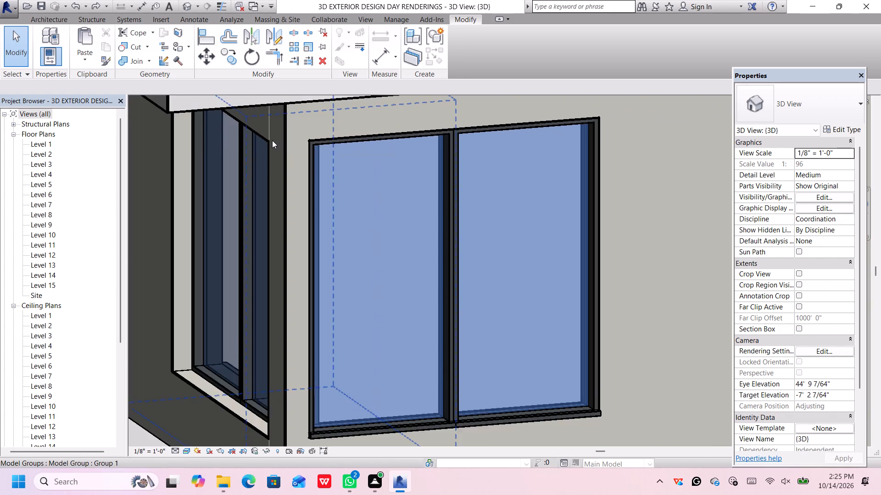
scroll(274, 137, "down", 6)
middle_click_drag(279, 172, 286, 176)
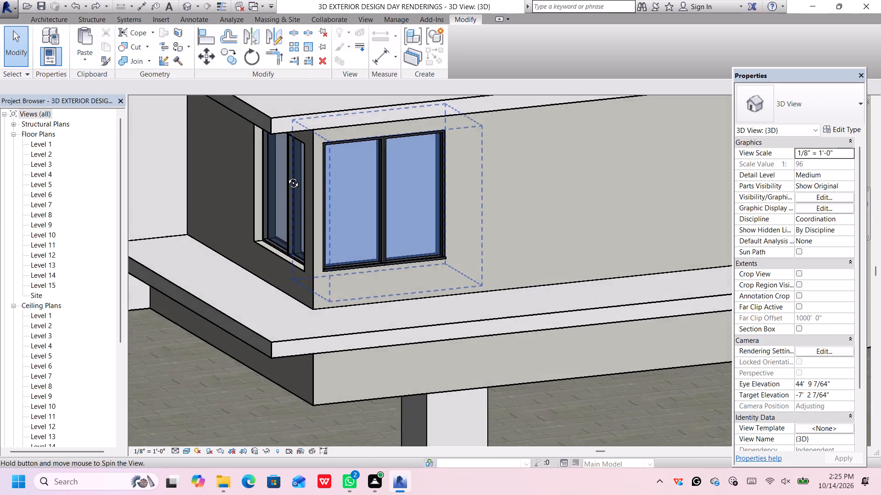
middle_click_drag(286, 176, 334, 187)
middle_click(334, 187, "shift")
scroll(447, 182, "up", 3)
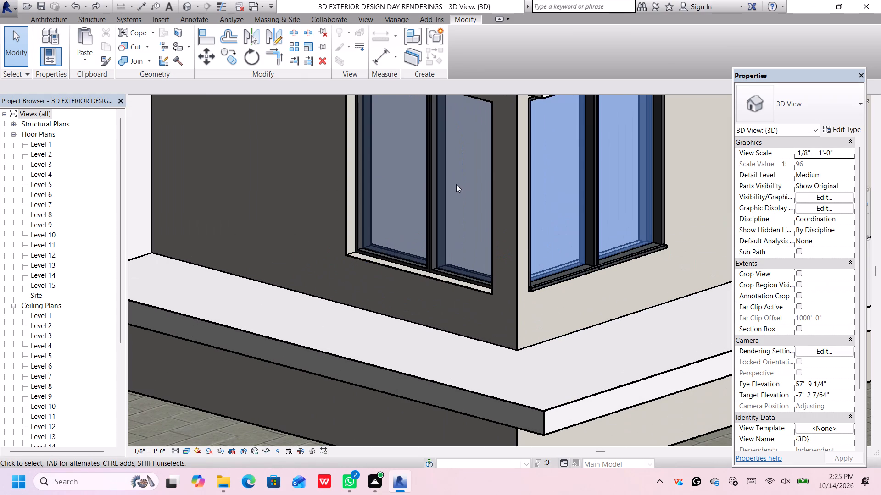
middle_click_drag(455, 185, 469, 169)
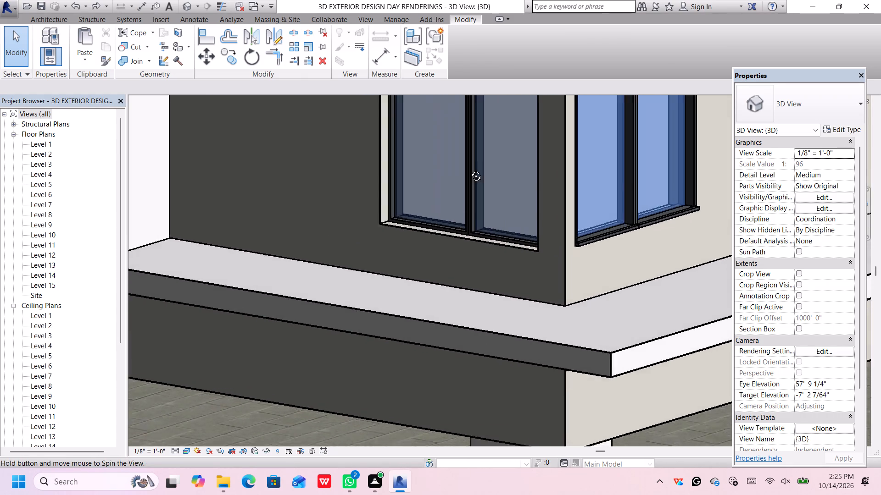
middle_click_drag(469, 169, 491, 169)
middle_click(491, 169, "shift")
scroll(501, 163, "down", 10)
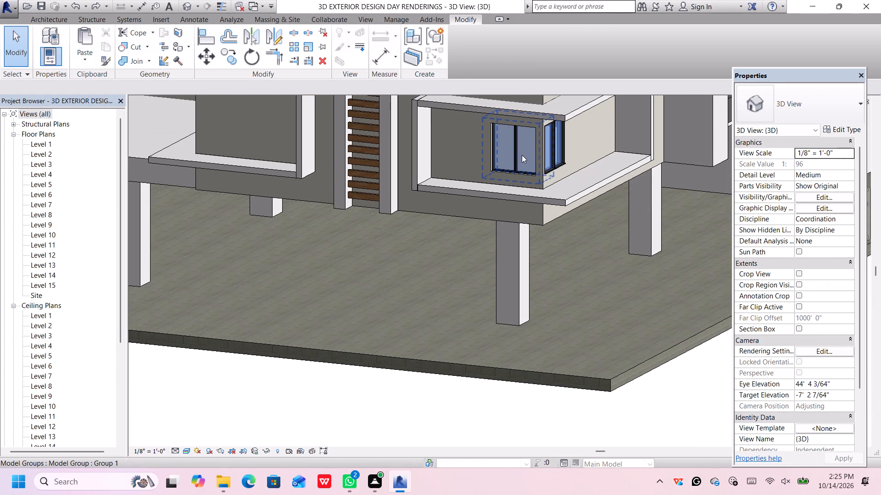
middle_click_drag(522, 155, 437, 197)
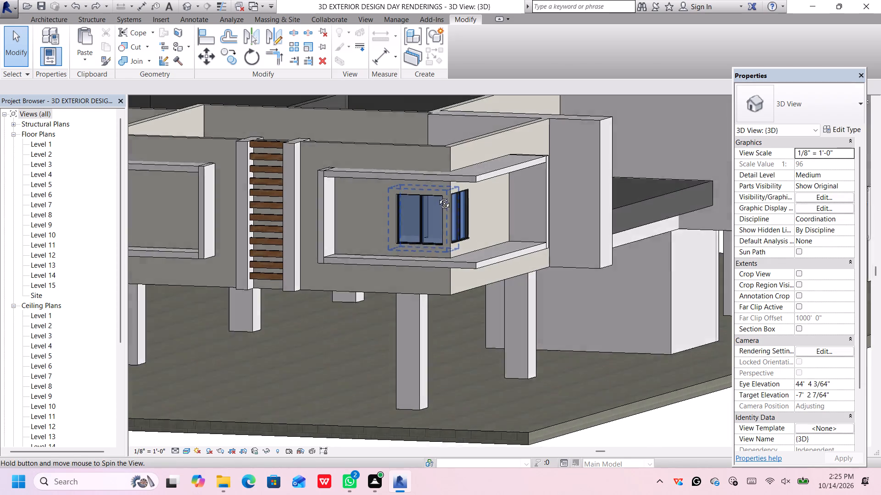
middle_click_drag(437, 197, 437, 196)
scroll(444, 208, "up", 12)
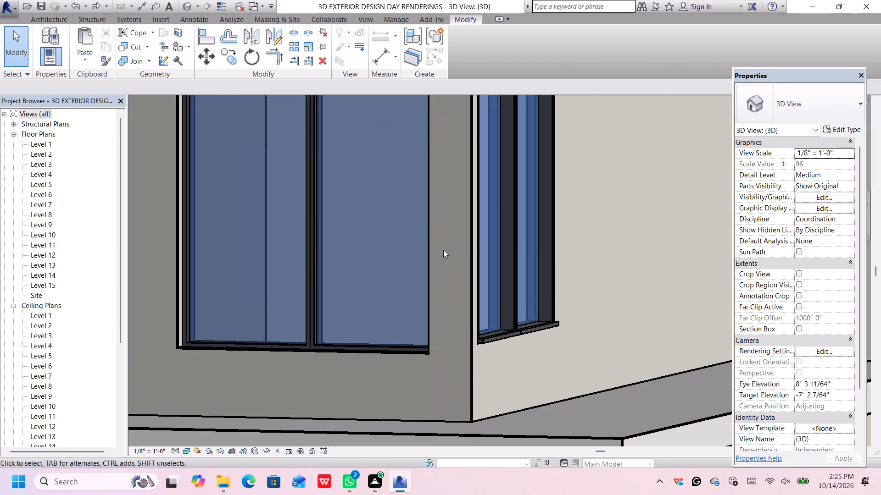
middle_click_drag(444, 250, 448, 246)
scroll(447, 246, "down", 4)
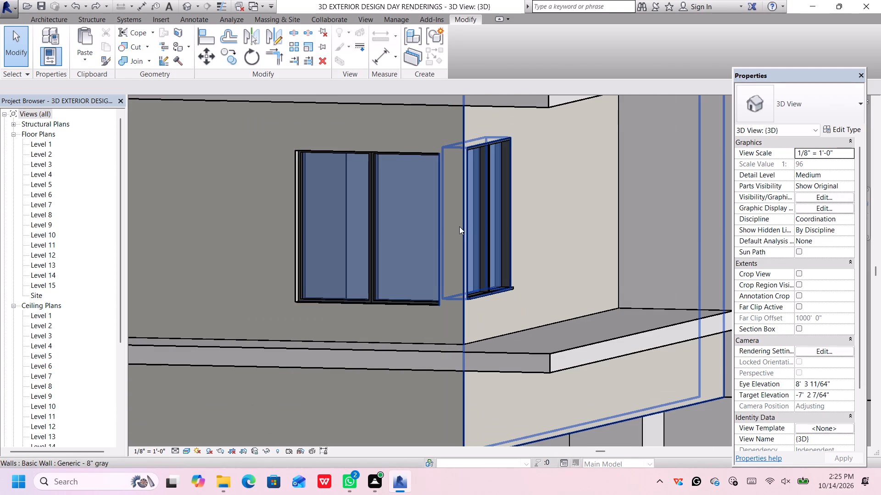
middle_click_drag(459, 226, 457, 243)
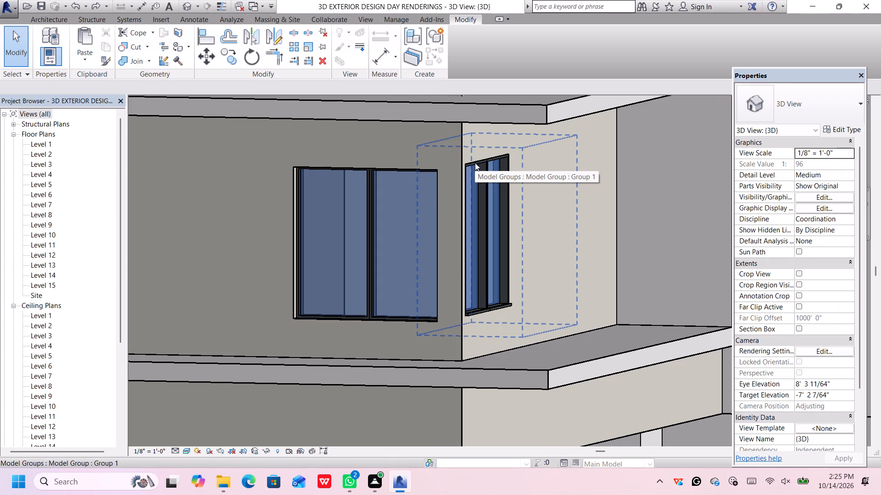
Examine the upper-floor corner between the two paired windows, checking the extents of the side wall and end wall where they meet.
scroll(475, 161, "up", 3)
scroll(475, 161, "down", 1)
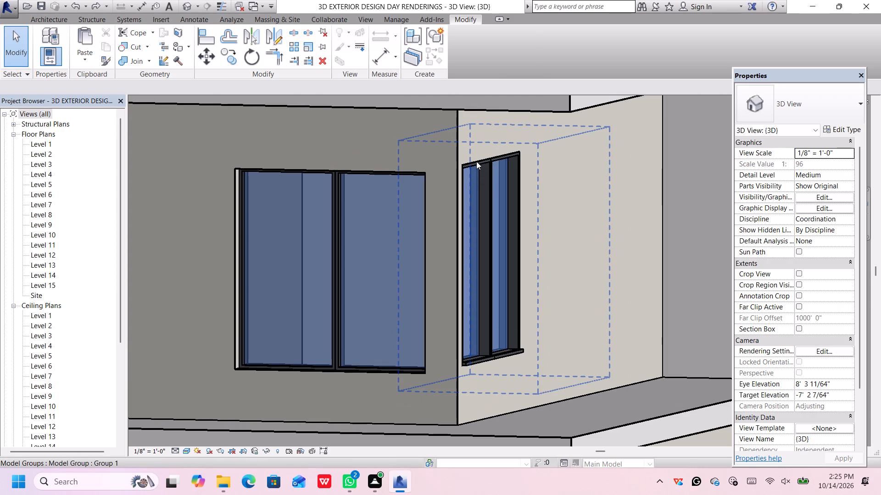
scroll(476, 161, "down", 6)
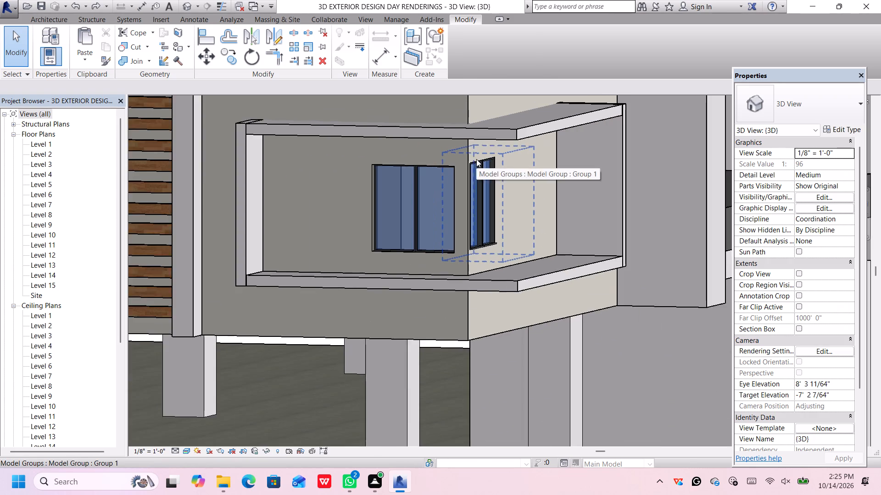
scroll(476, 159, "down", 3)
middle_click_drag(477, 159, 467, 197)
left_click(465, 151)
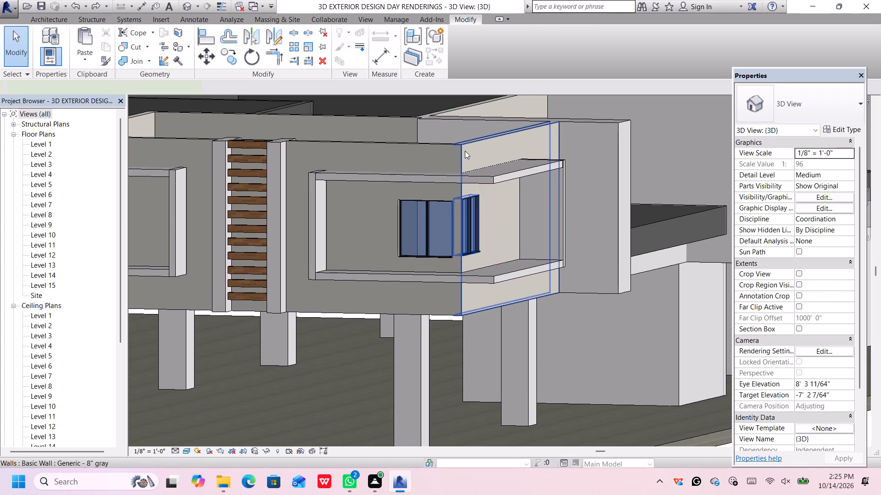
left_click(446, 149, "ctrl")
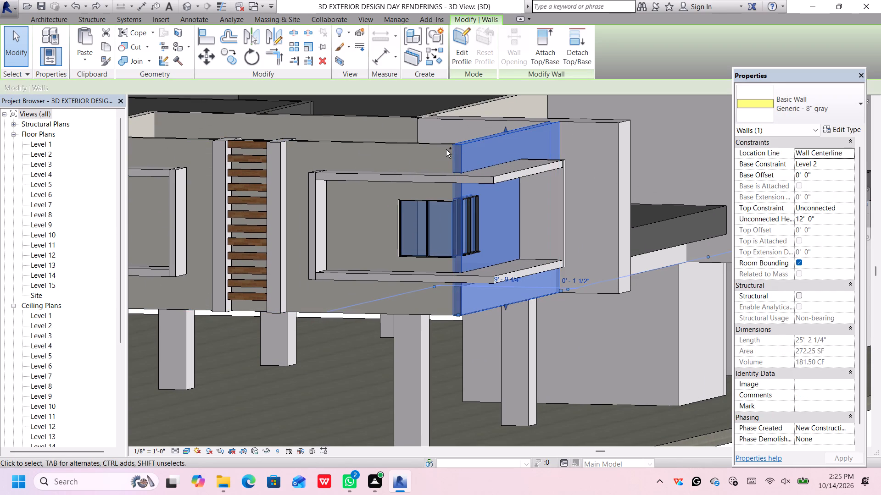
left_click(446, 144, "ctrl")
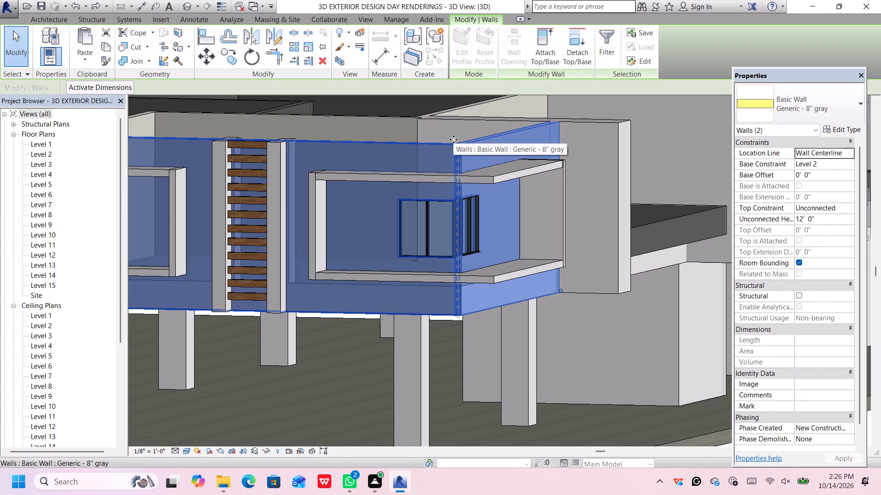
key("Escape")
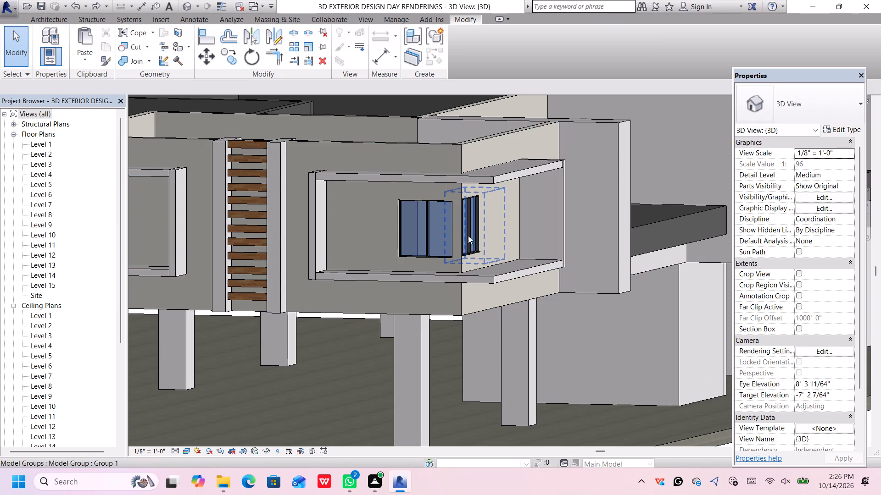
scroll(463, 231, "up", 8)
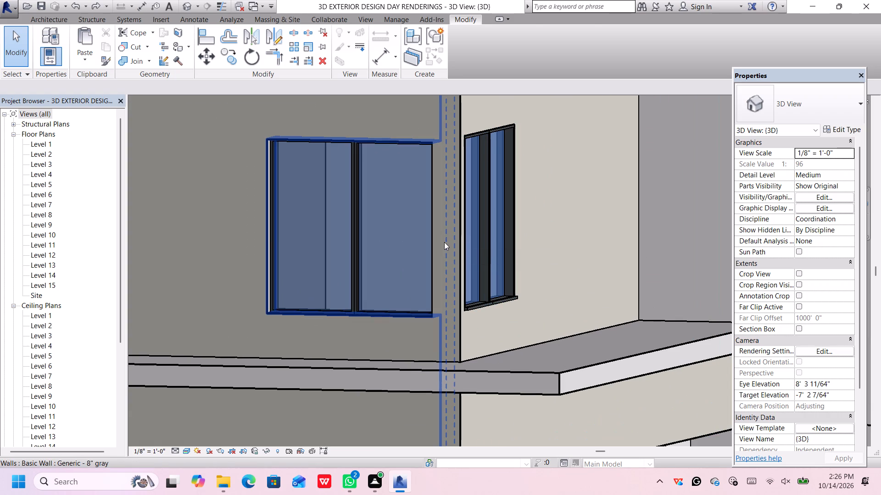
left_click(444, 242)
scroll(447, 237, "down", 5)
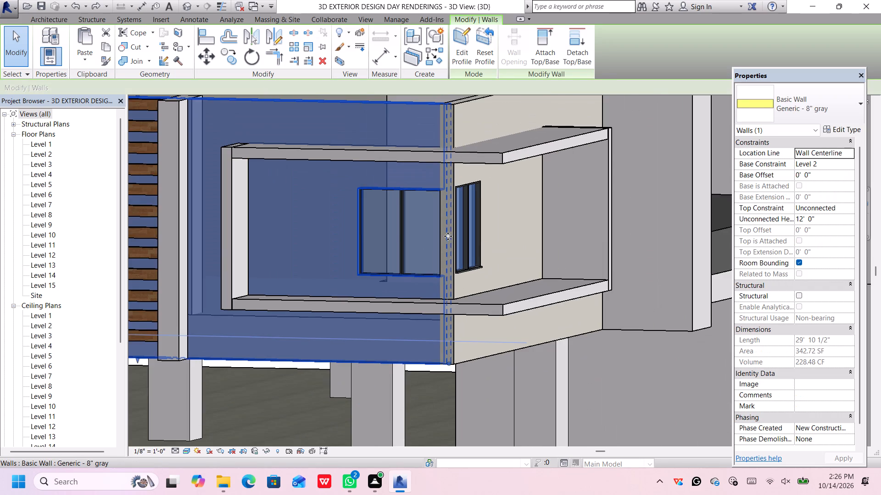
scroll(448, 236, "down", 2)
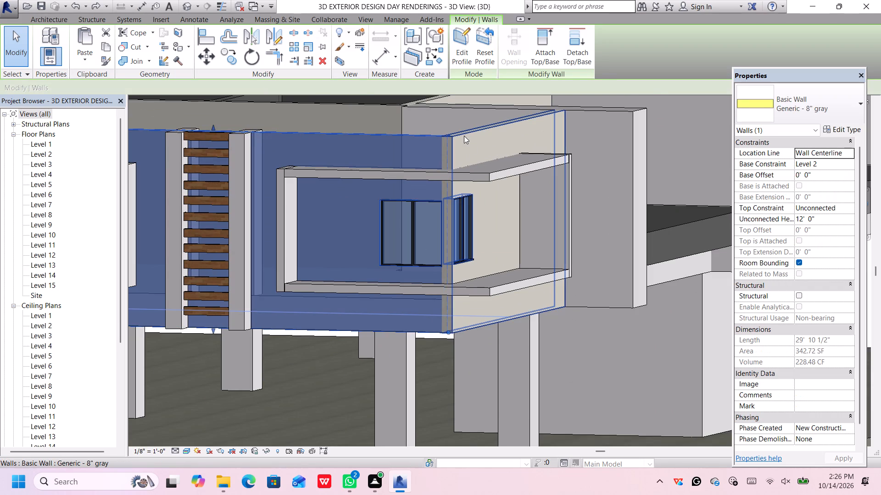
Edit the side wall's profile, sketching a rectangular projection about 4" wide and 4'-0" tall outward from the corner edge at window height.
left_click(463, 135)
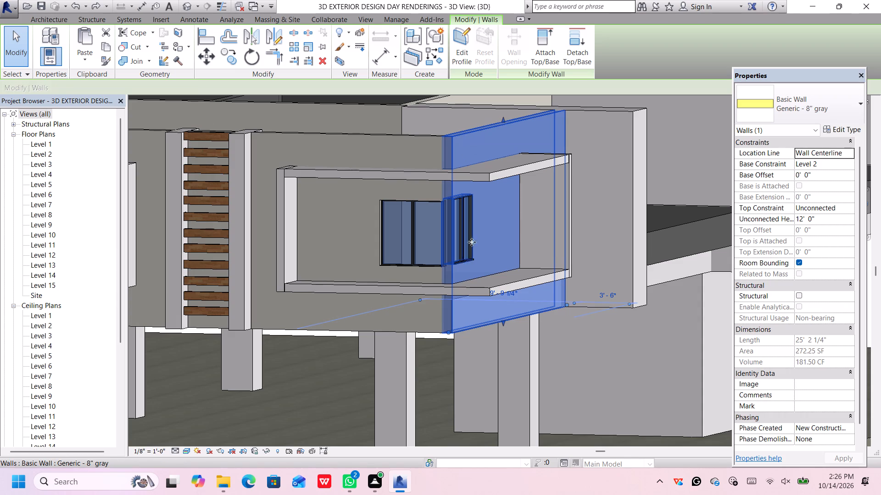
middle_click_drag(484, 250, 483, 250)
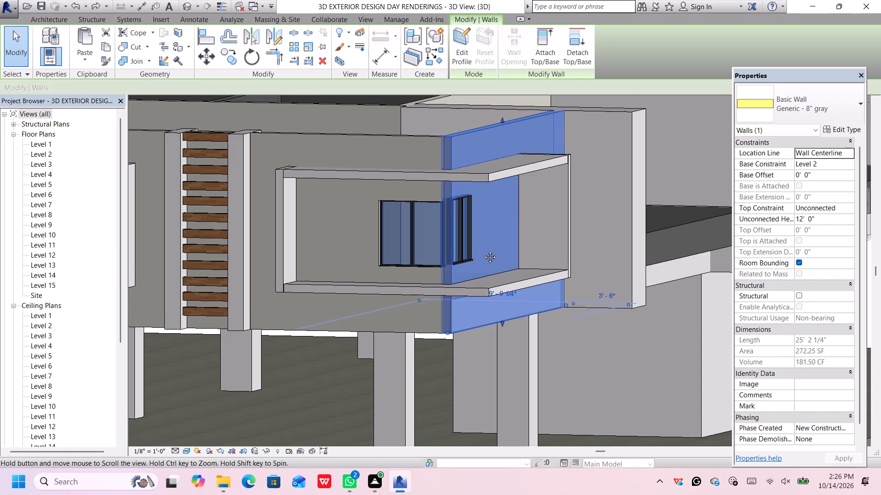
middle_click_drag(483, 250, 367, 232)
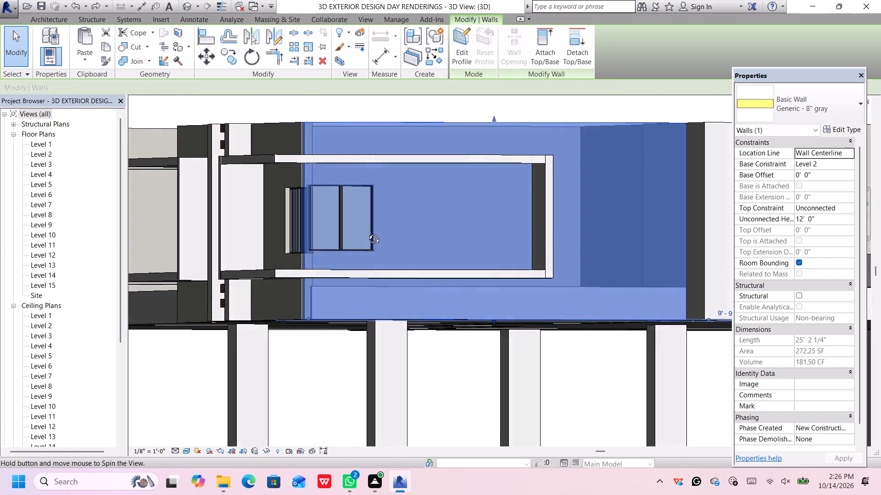
middle_click_drag(367, 232, 339, 247)
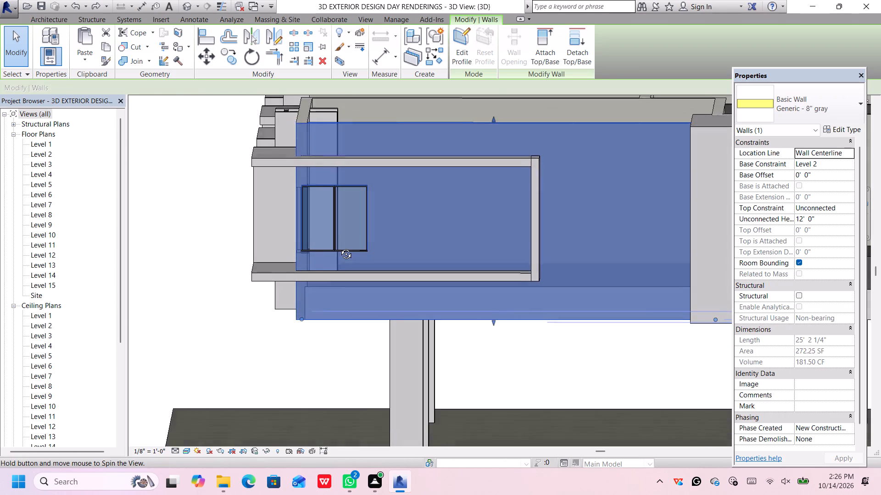
middle_click_drag(339, 247, 340, 244)
scroll(371, 181, "up", 1)
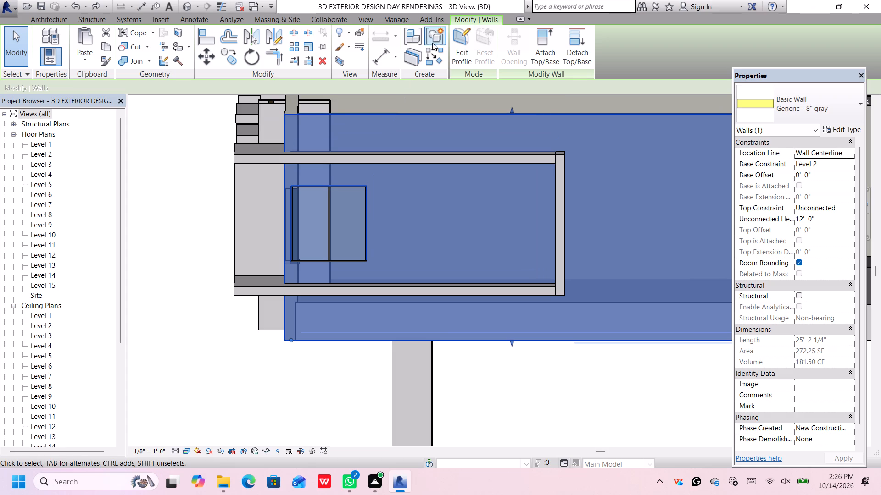
scroll(435, 42, "up", 1)
left_click(459, 40)
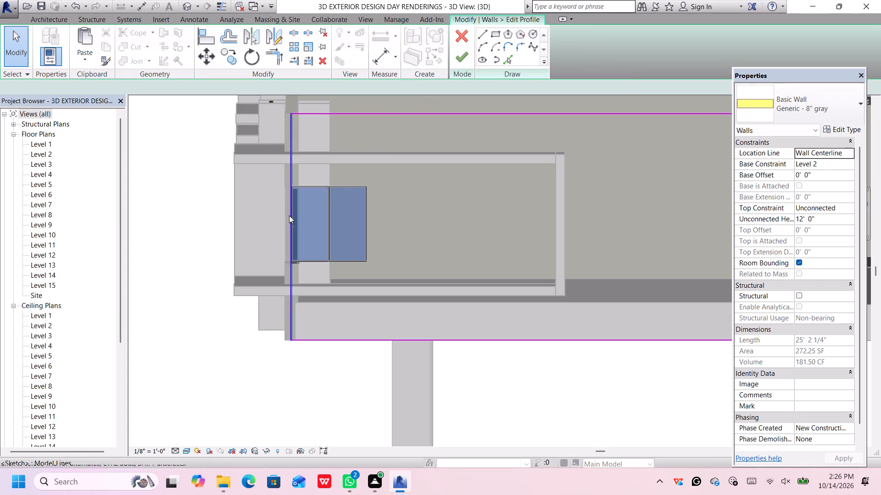
scroll(290, 205, "up", 8)
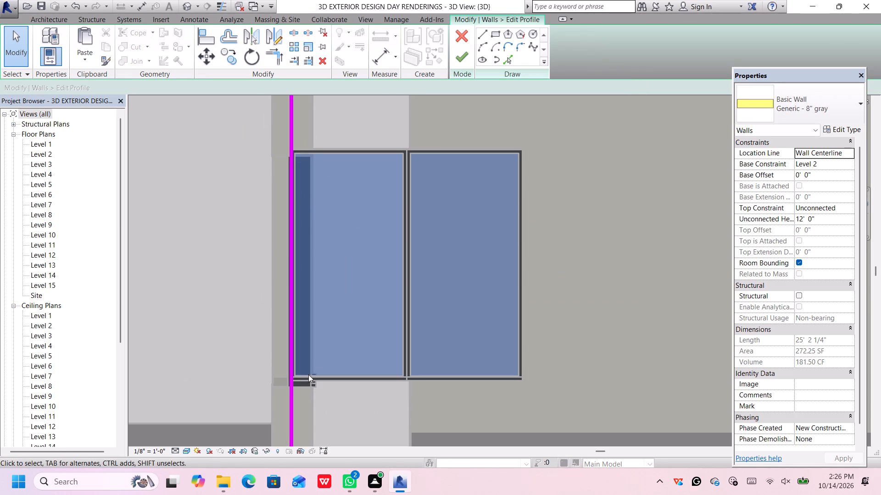
left_click(482, 31)
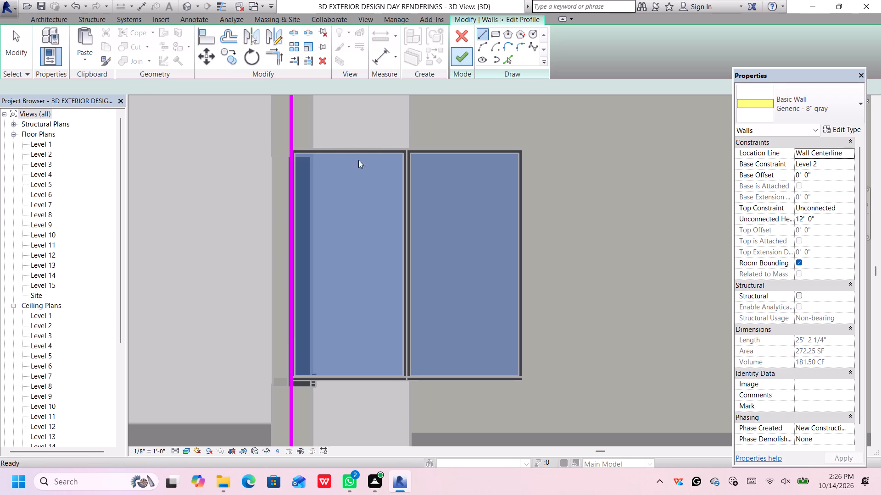
left_click(290, 149)
left_click(269, 149)
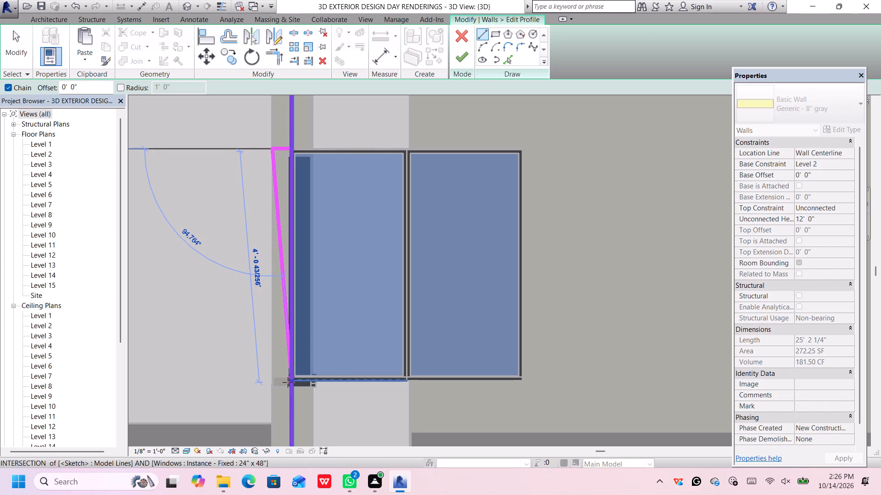
left_click(270, 381)
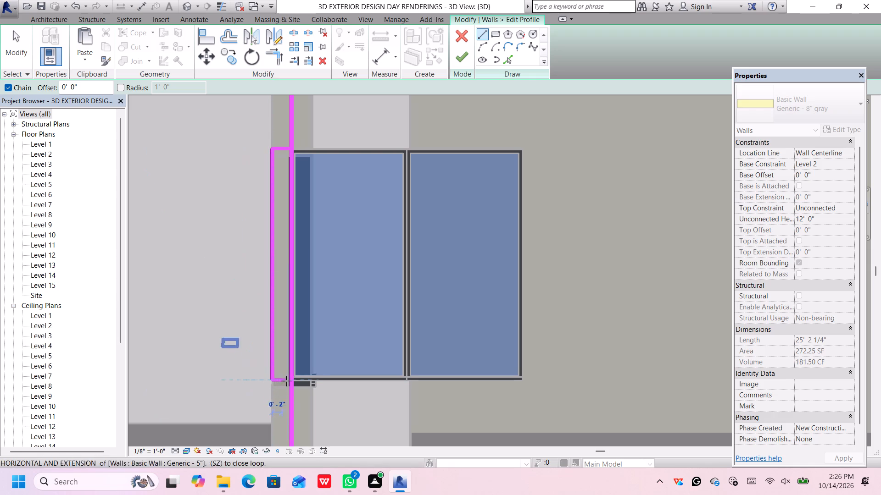
left_click(290, 380)
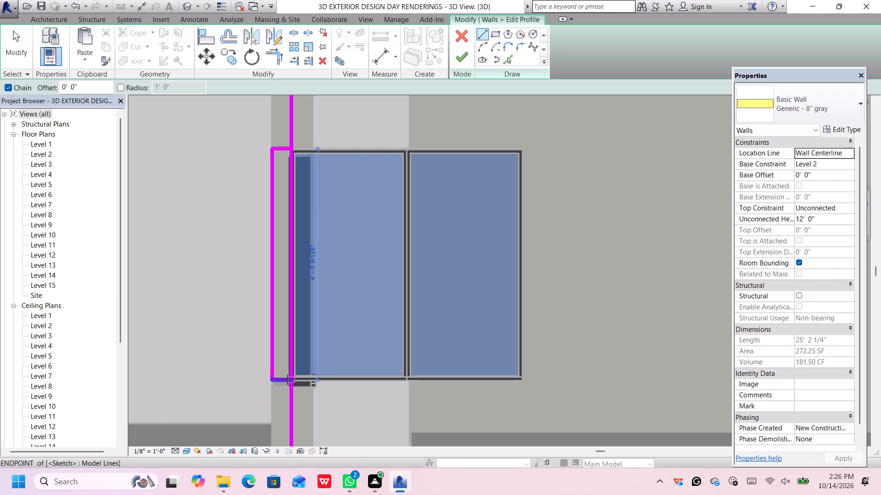
key("Escape")
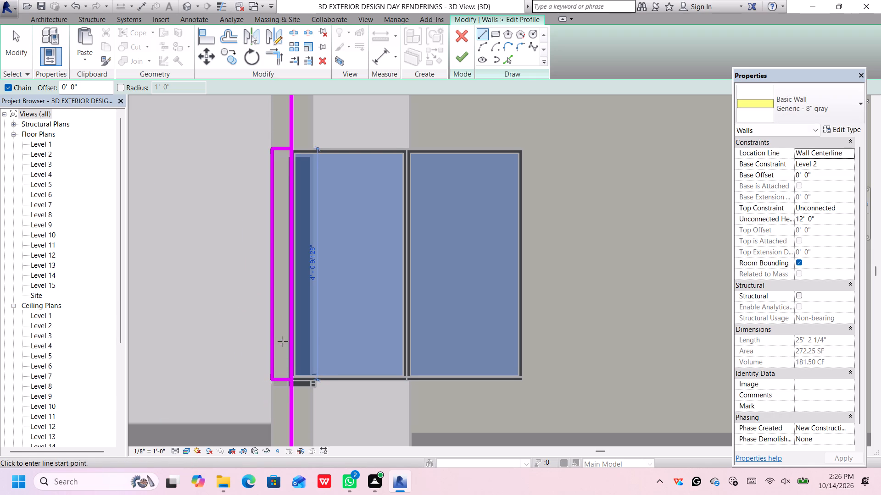
key("Escape")
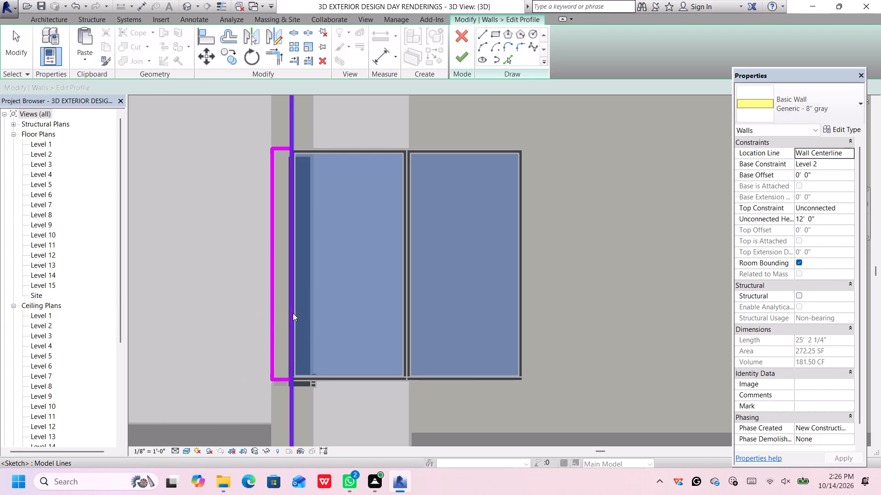
Delete the profile's full-height corner line and draw a vertical segment about 3'-10" long from the top line down to the projection.
left_click(293, 313)
key("Delete")
scroll(293, 310, "down", 2)
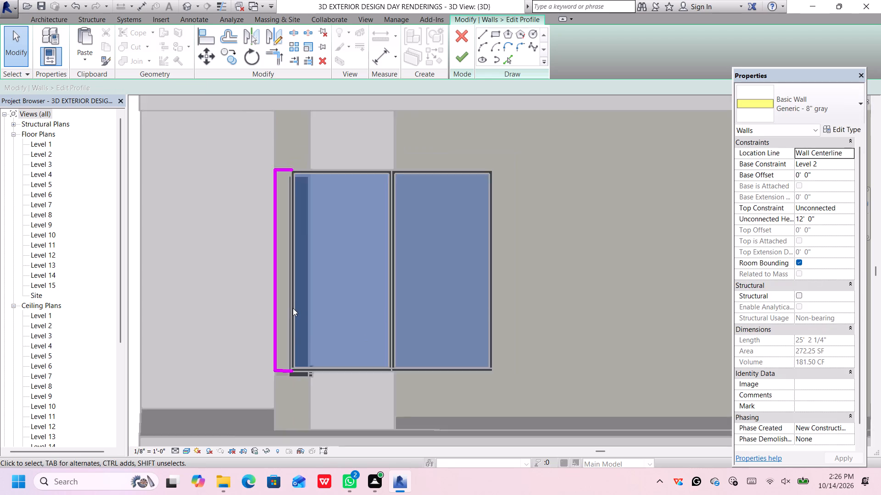
scroll(293, 308, "down", 5)
scroll(307, 226, "up", 1)
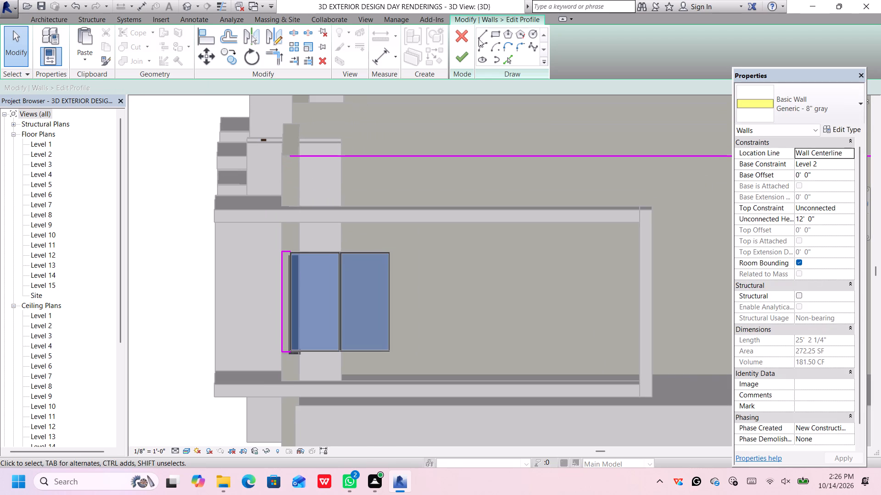
left_click(483, 37)
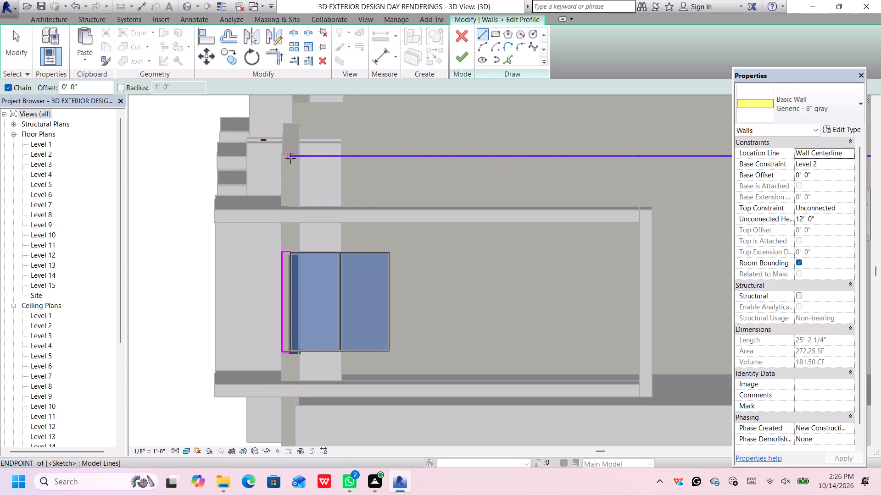
left_click(290, 156)
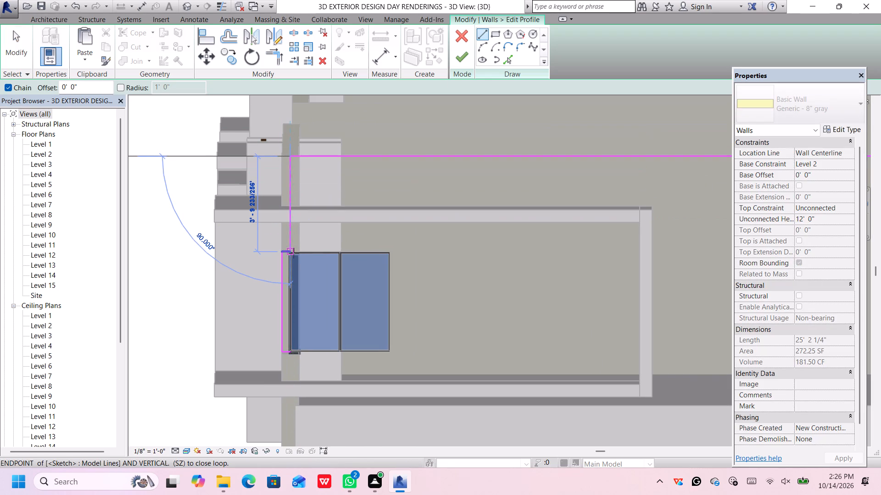
left_click(290, 251)
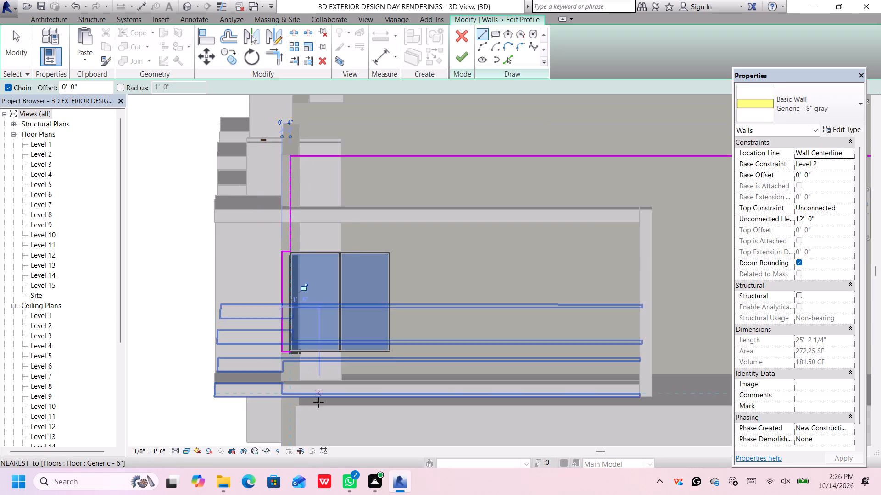
Draw a vertical segment about 4'-2" long from the projection's lower end to the wall's base line, and finish the profile.
scroll(313, 394, "down", 1)
middle_click_drag(315, 385, 343, 266)
scroll(343, 267, "down", 1)
scroll(322, 245, "up", 3)
left_click(323, 240)
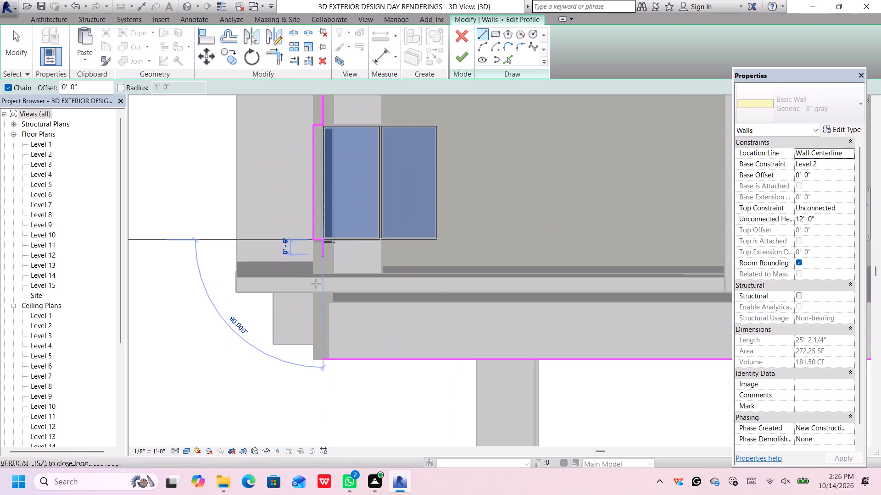
left_click(323, 360)
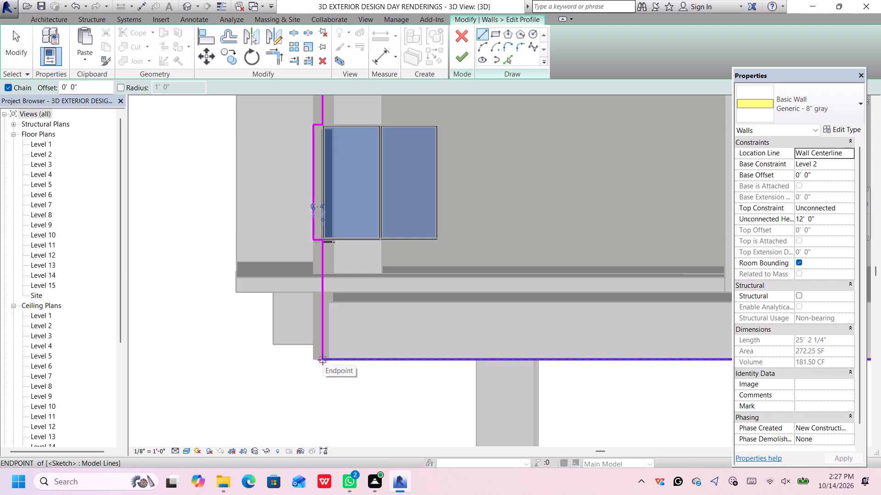
key("Escape")
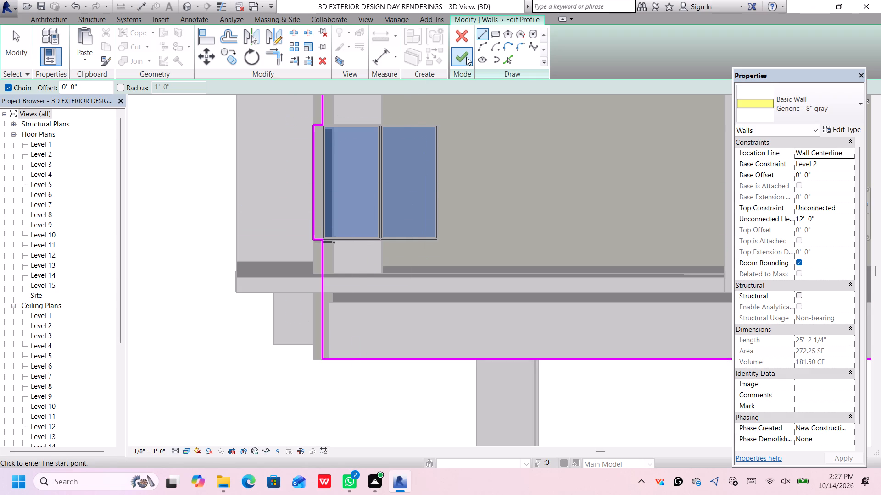
left_click(466, 56)
Examine the side wall's reshaped corner edge beside its paired window.
scroll(347, 188, "down", 3)
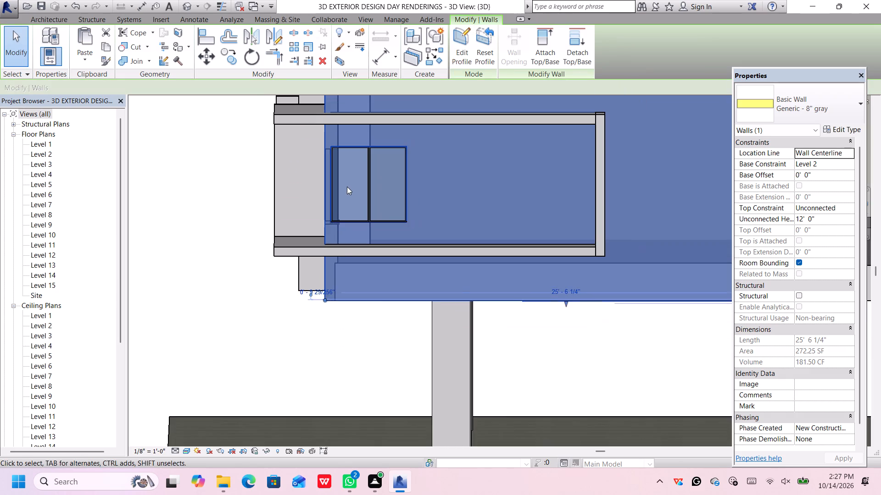
scroll(340, 189, "up", 3)
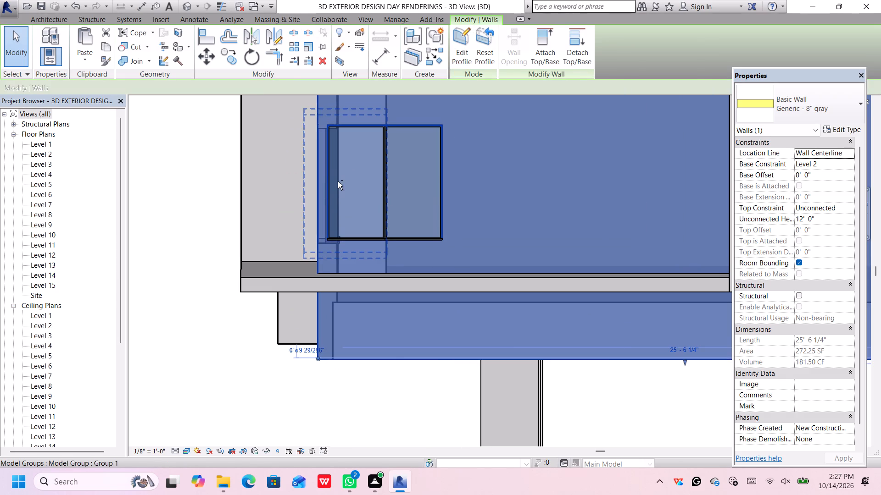
left_click_drag(168, 373, 174, 369)
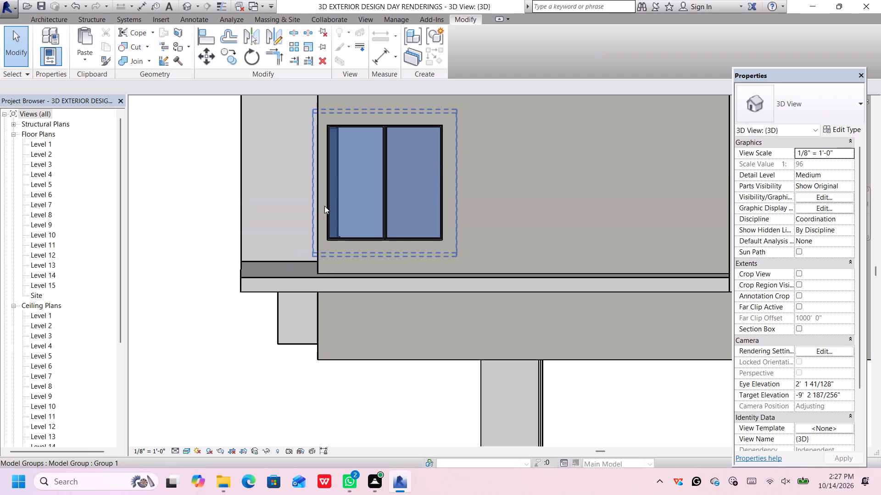
middle_click_drag(327, 207, 340, 191)
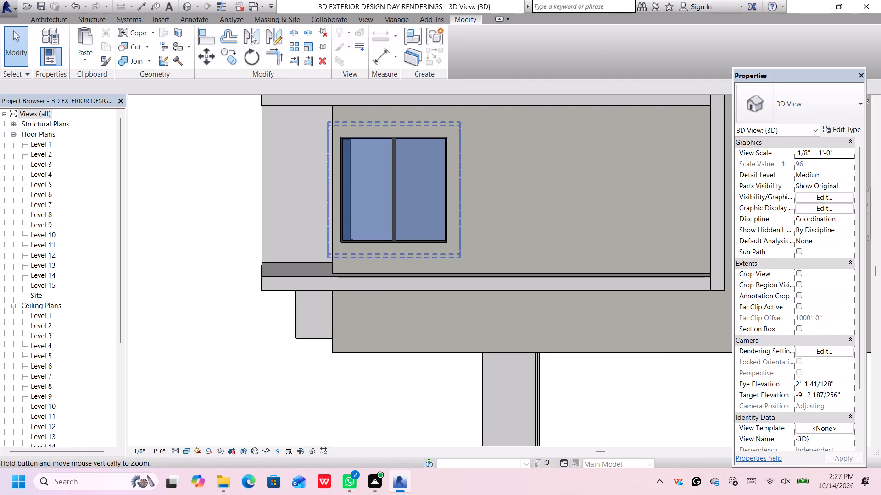
middle_click_drag(340, 191, 340, 192)
scroll(340, 194, "up", 4)
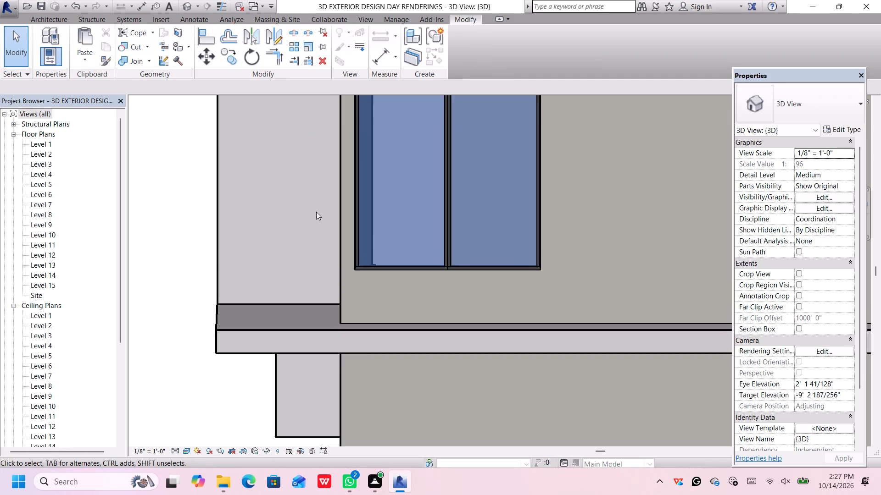
Examine the corner between the side wall and the adjoining wall where their paired windows meet.
scroll(316, 212, "up", 1)
scroll(318, 212, "down", 2)
middle_click_drag(318, 212, 354, 204)
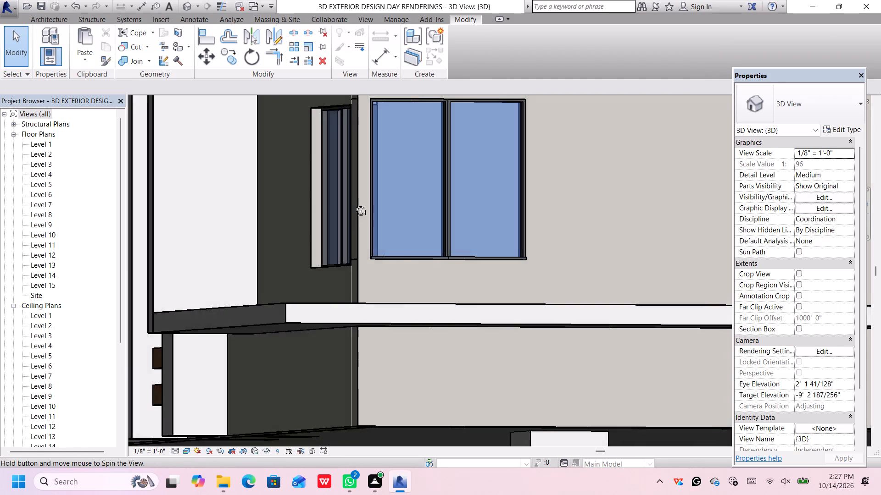
middle_click_drag(354, 204, 379, 236)
scroll(429, 191, "up", 2)
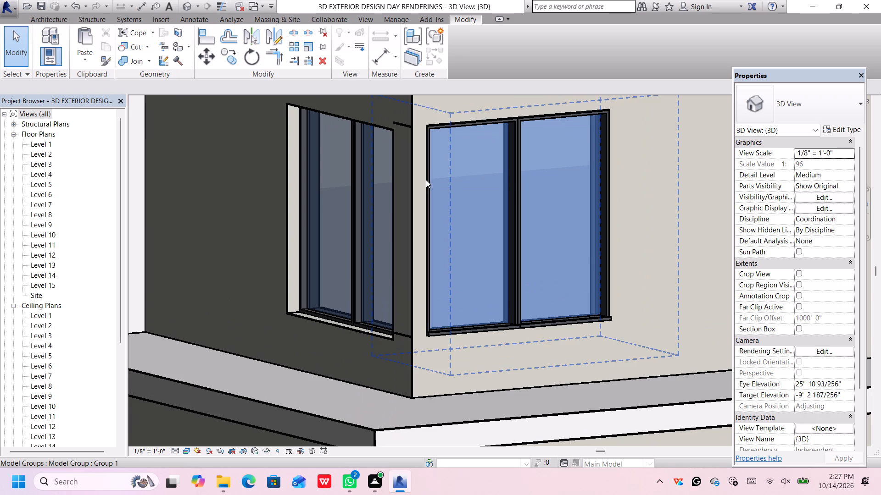
left_click(415, 176)
scroll(415, 173, "down", 2)
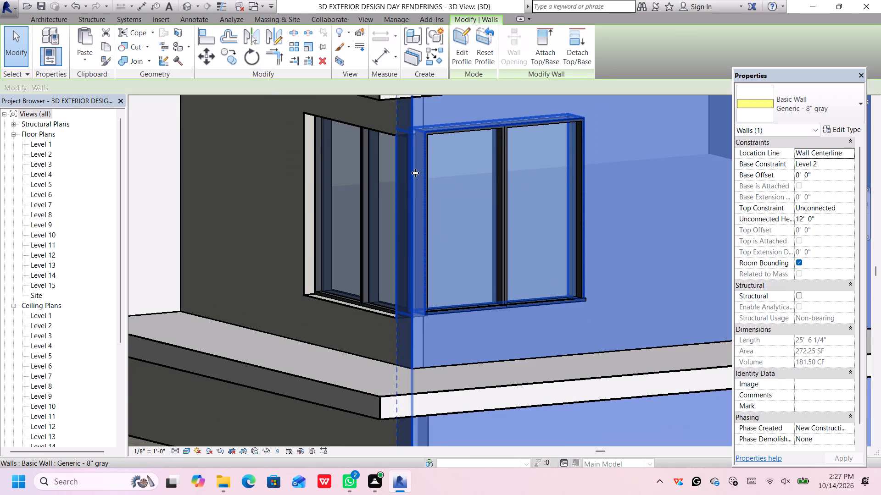
scroll(415, 171, "up", 2)
scroll(412, 168, "down", 3)
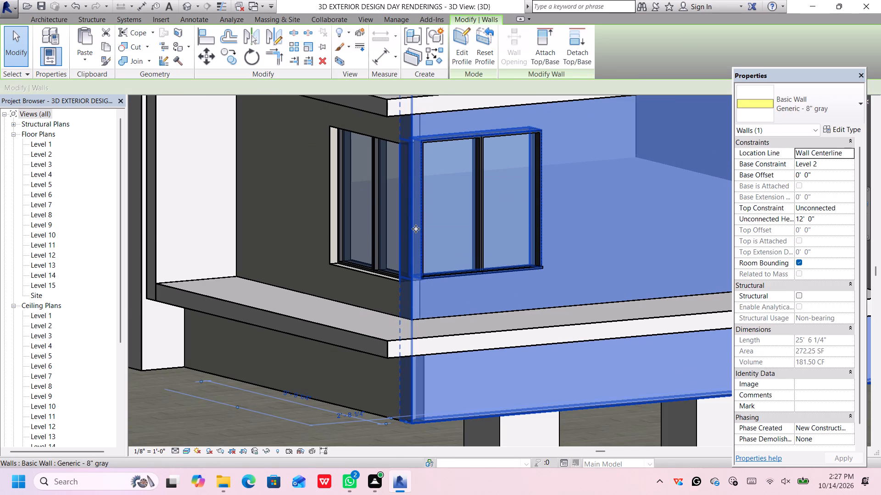
middle_click_drag(416, 229, 409, 226)
left_click(401, 159)
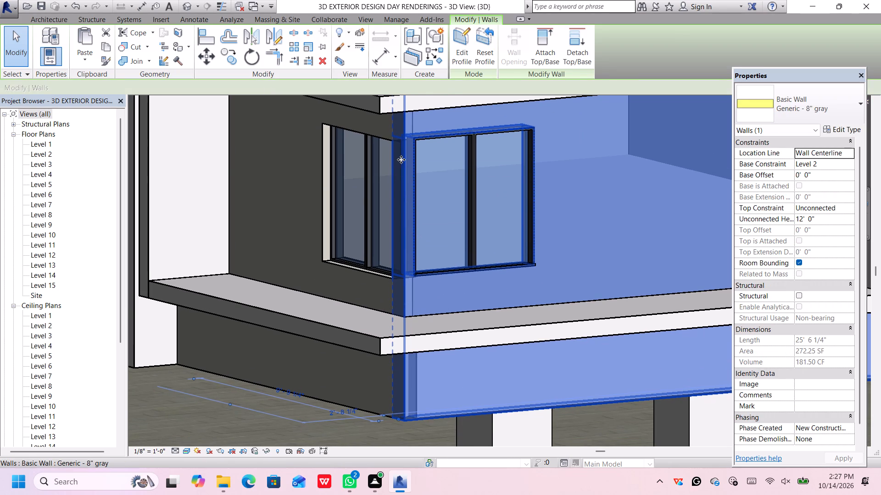
scroll(364, 302, "down", 4)
left_click(372, 413)
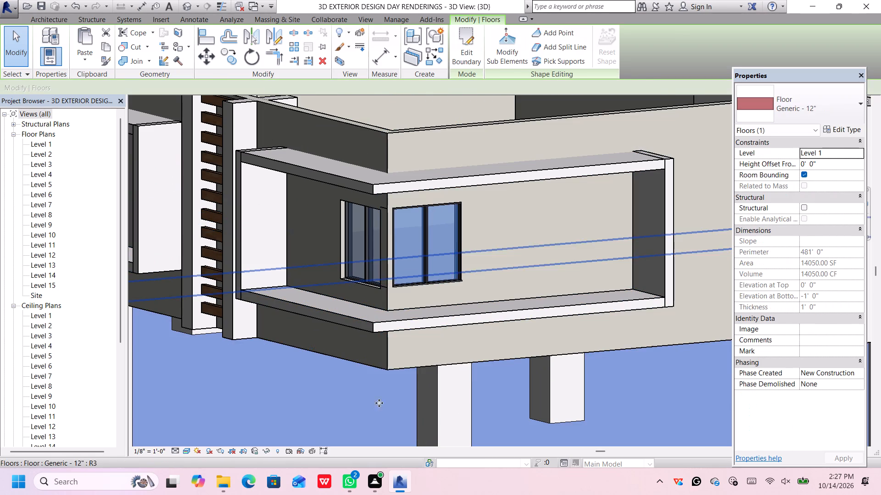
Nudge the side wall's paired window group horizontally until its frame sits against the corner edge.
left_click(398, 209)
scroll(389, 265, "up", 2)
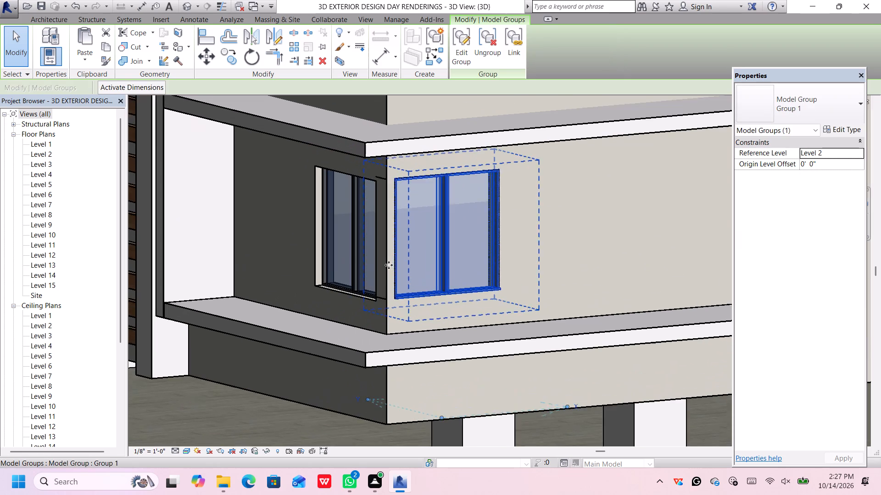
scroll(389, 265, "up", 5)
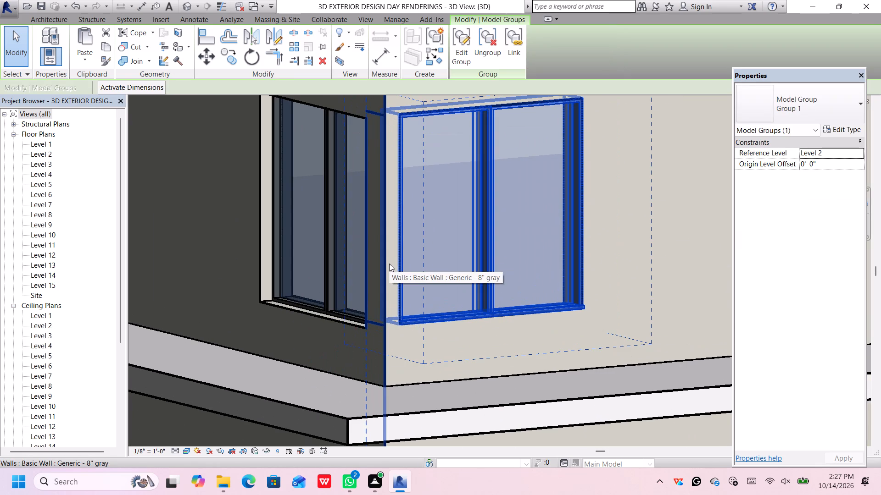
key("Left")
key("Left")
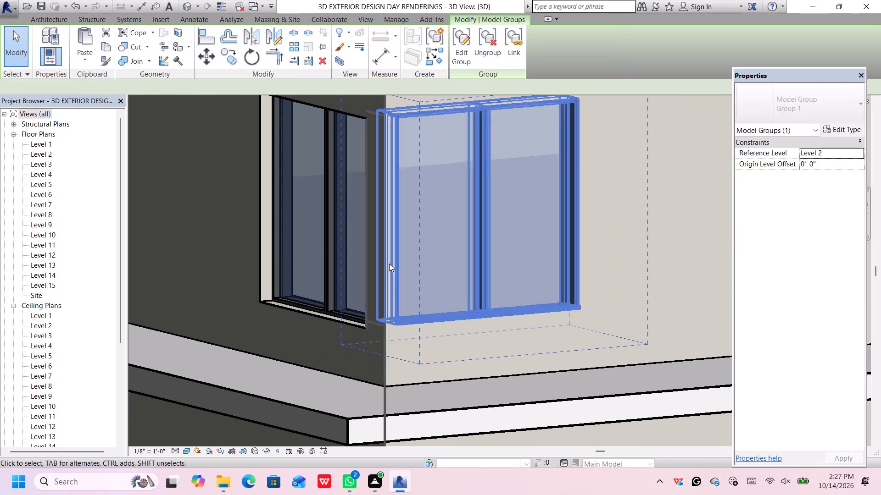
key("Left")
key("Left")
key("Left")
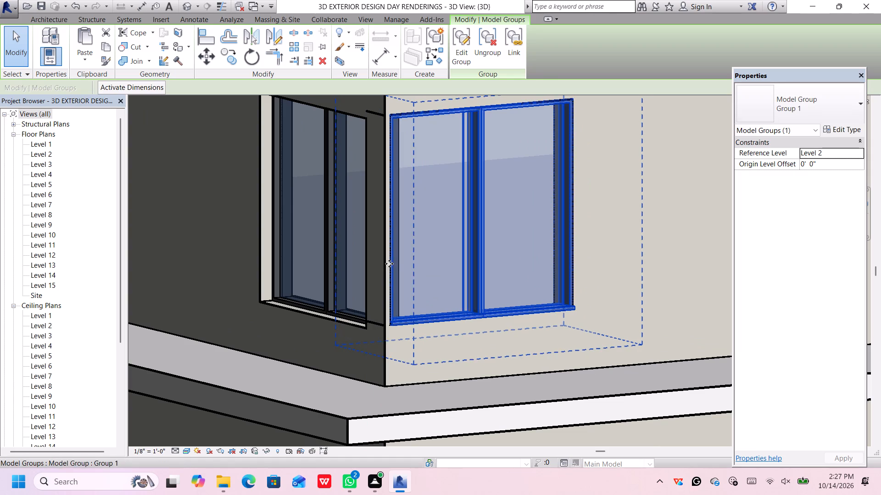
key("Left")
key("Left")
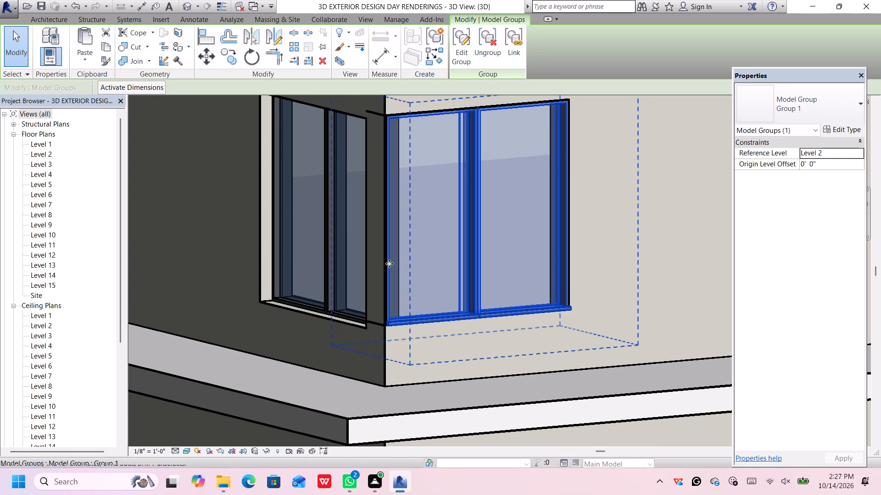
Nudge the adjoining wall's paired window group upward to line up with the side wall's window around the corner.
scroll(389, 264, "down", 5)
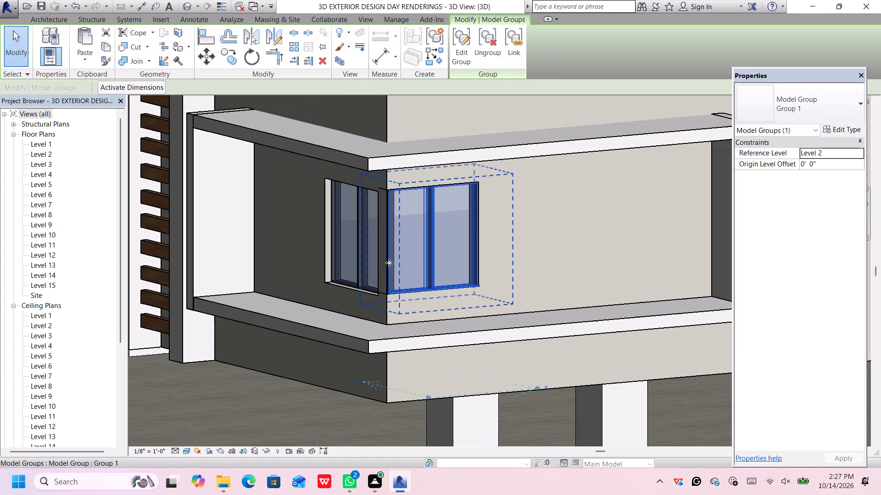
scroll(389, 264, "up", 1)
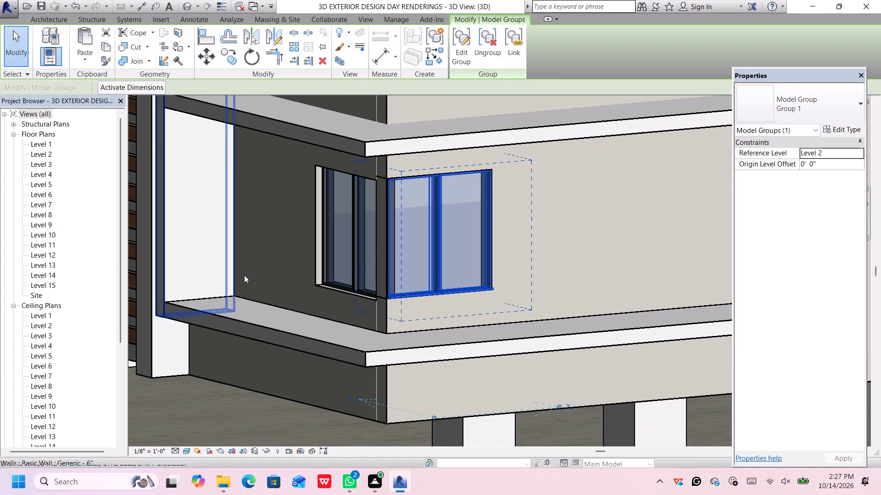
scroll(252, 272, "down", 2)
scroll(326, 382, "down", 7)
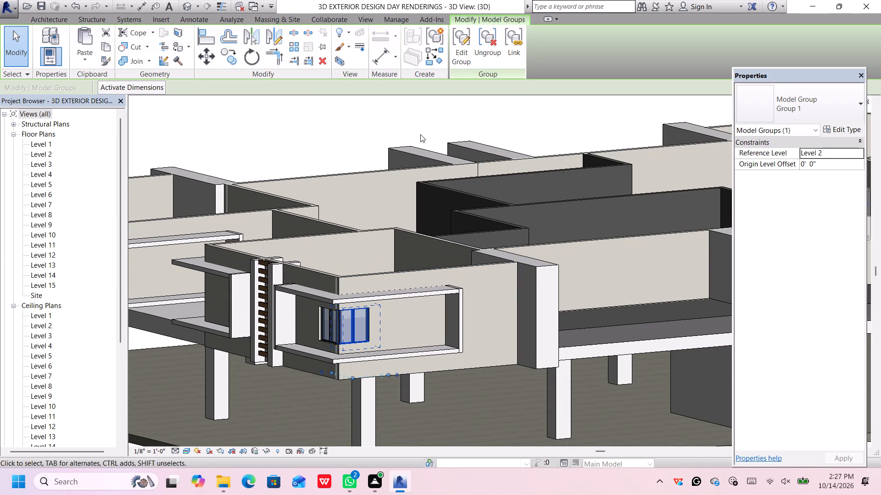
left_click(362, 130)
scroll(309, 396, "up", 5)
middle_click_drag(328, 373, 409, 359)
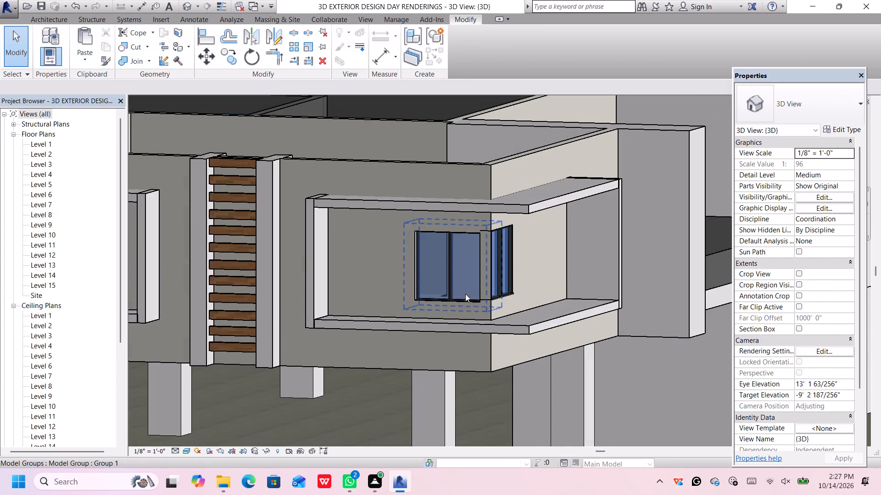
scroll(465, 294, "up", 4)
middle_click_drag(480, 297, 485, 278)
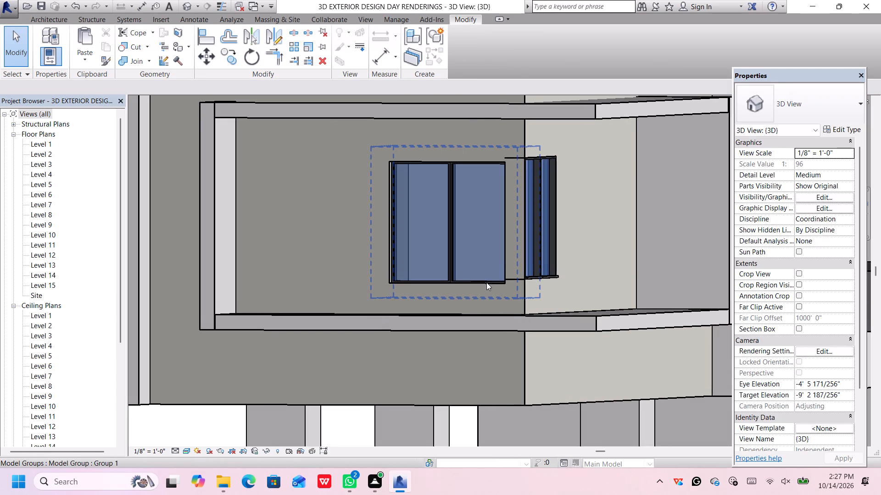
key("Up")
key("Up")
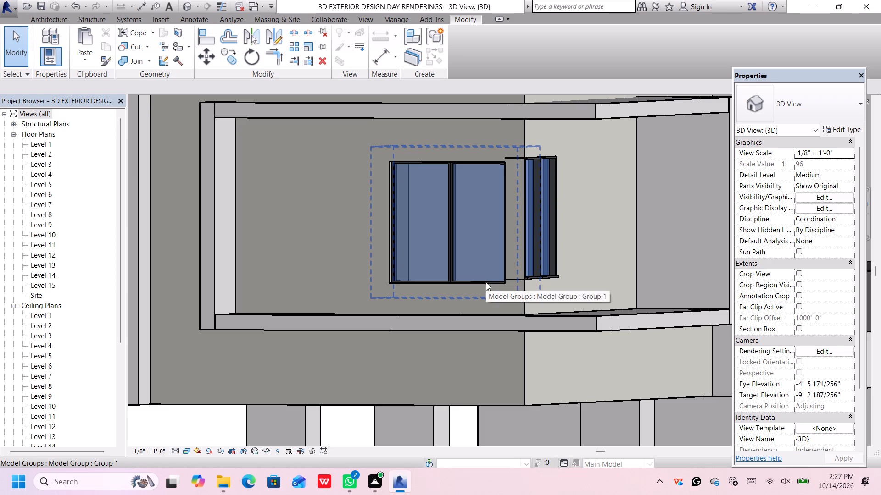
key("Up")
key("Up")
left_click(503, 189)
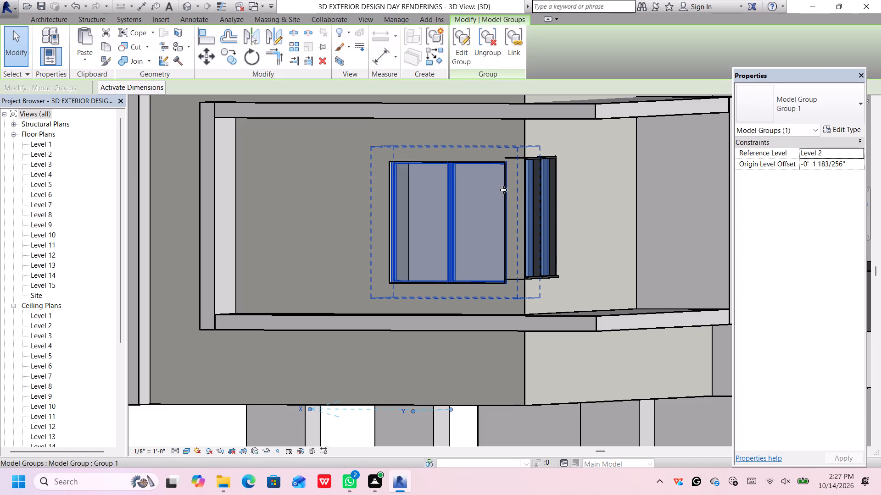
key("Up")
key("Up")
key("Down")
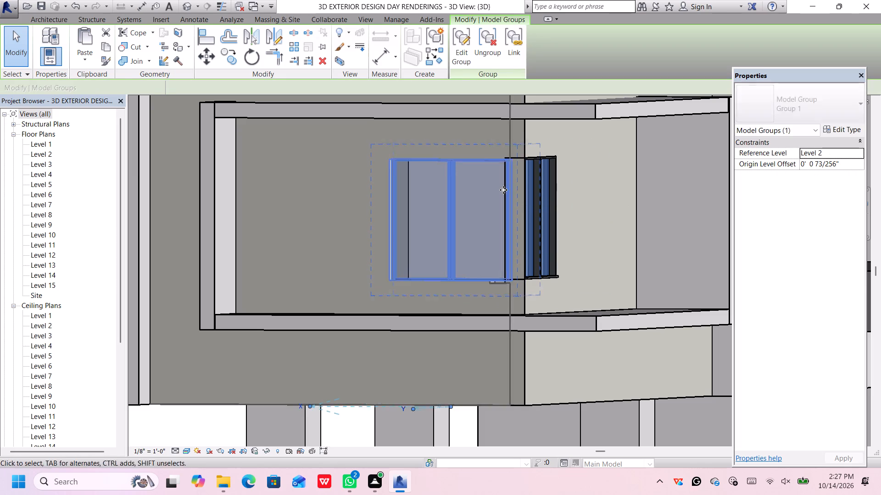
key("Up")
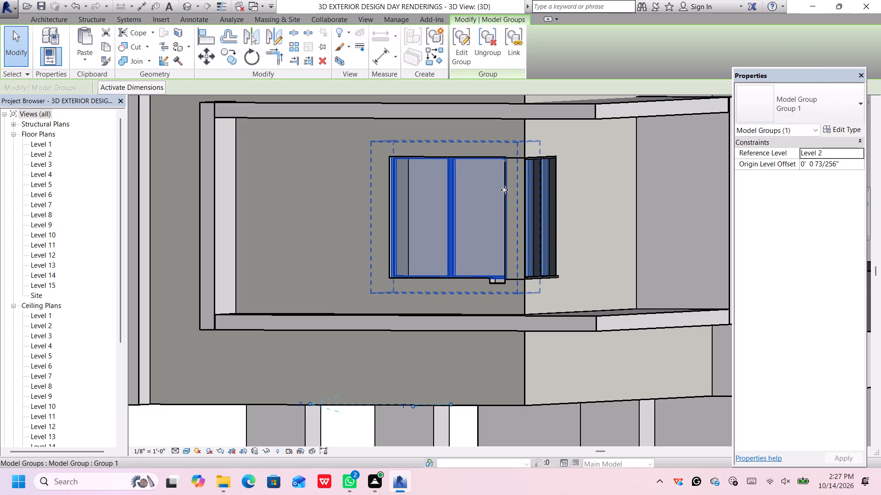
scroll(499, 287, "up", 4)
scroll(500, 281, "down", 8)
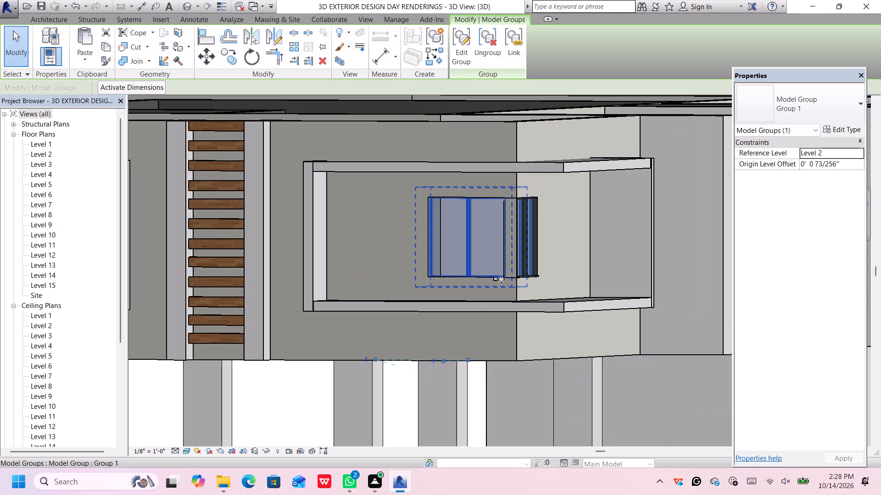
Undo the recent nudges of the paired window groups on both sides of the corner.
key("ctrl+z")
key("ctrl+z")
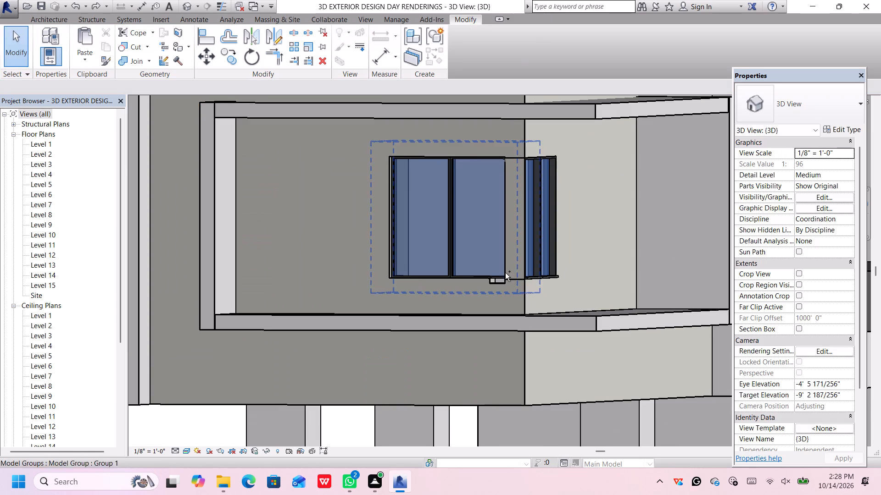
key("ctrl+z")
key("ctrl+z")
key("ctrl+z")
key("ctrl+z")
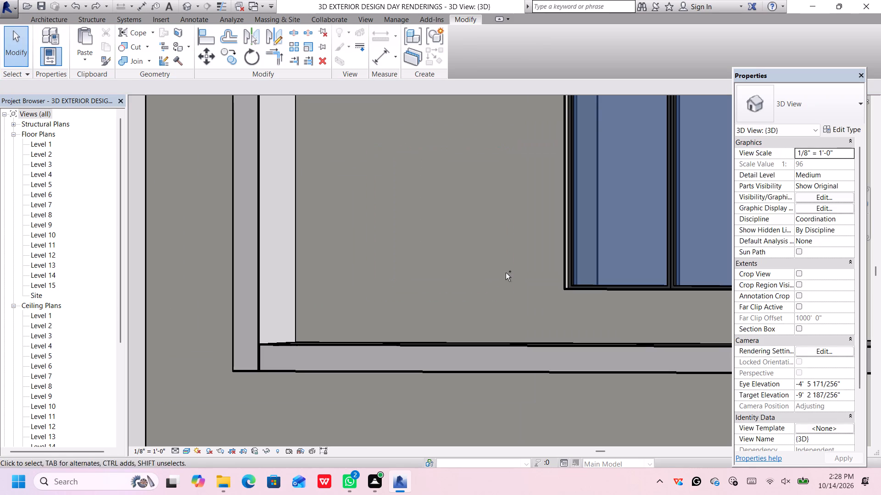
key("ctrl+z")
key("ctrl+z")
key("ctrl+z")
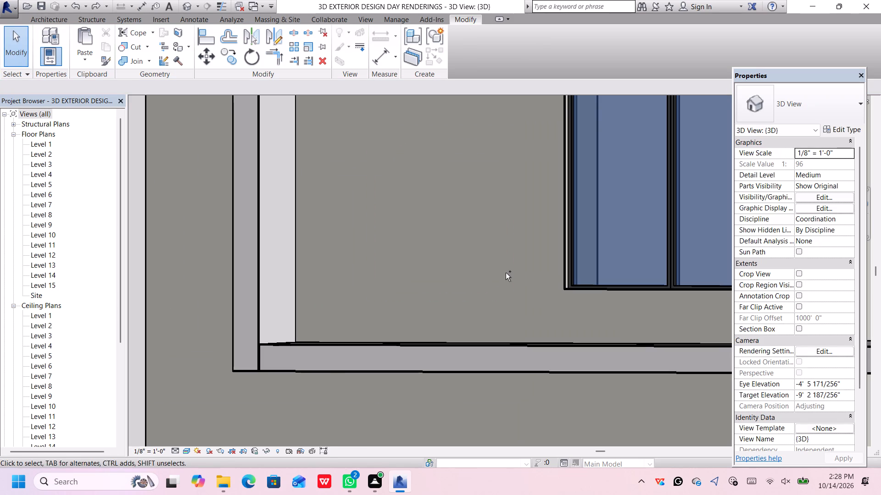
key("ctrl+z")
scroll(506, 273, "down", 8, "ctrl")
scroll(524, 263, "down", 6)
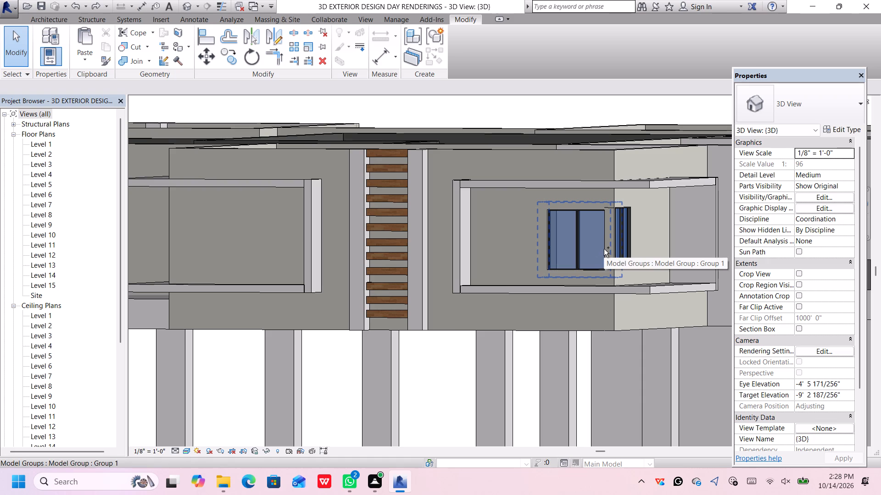
Undo the side wall's profile edit, removing the projection and redrawn vertical segments at its corner edge.
key("ctrl+z")
key("ctrl+z")
key("ctrl+z")
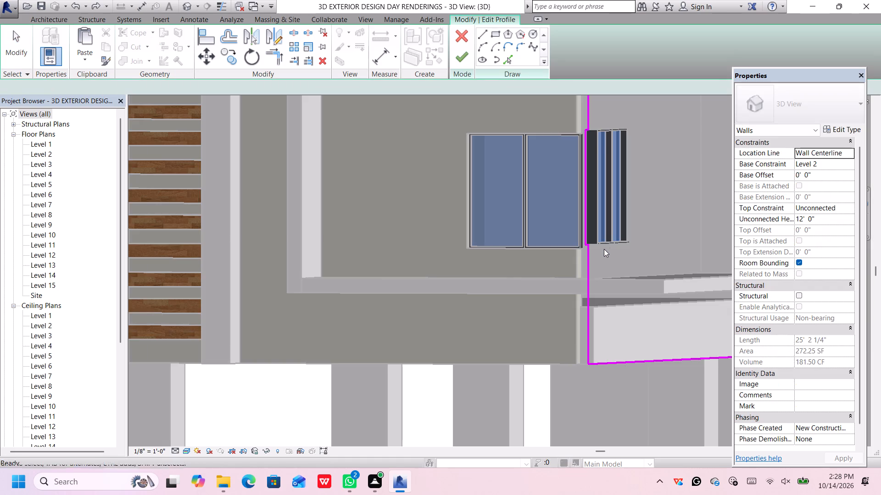
scroll(604, 249, "down", 5, "ctrl")
scroll(603, 245, "up", 3)
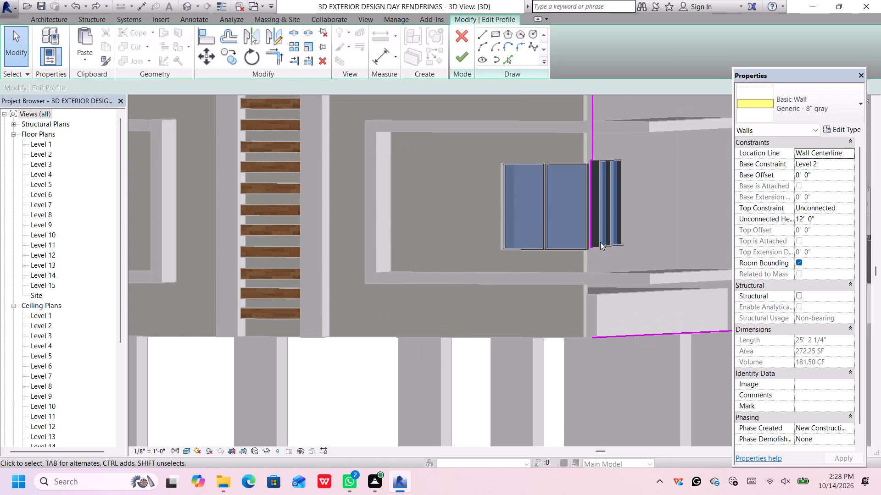
key("ctrl+z")
key("ctrl+z")
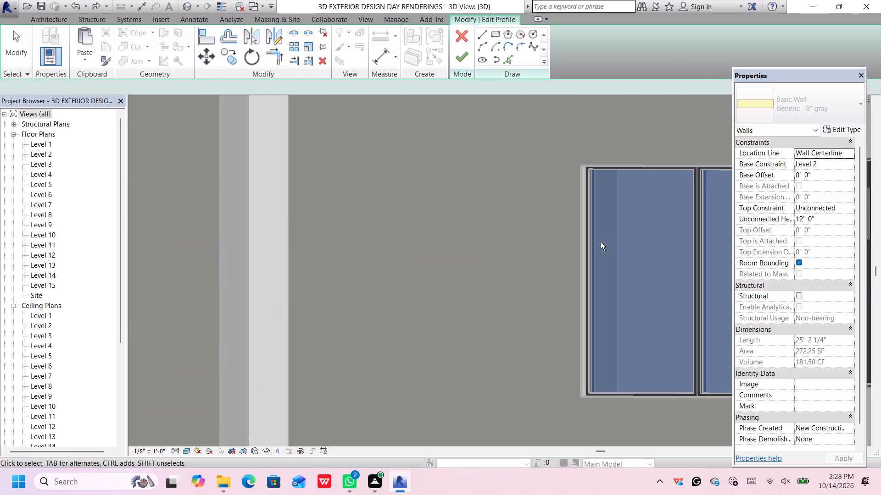
key("ctrl+z")
key("ctrl+z")
key("ctrl+z")
key("ctrl+z")
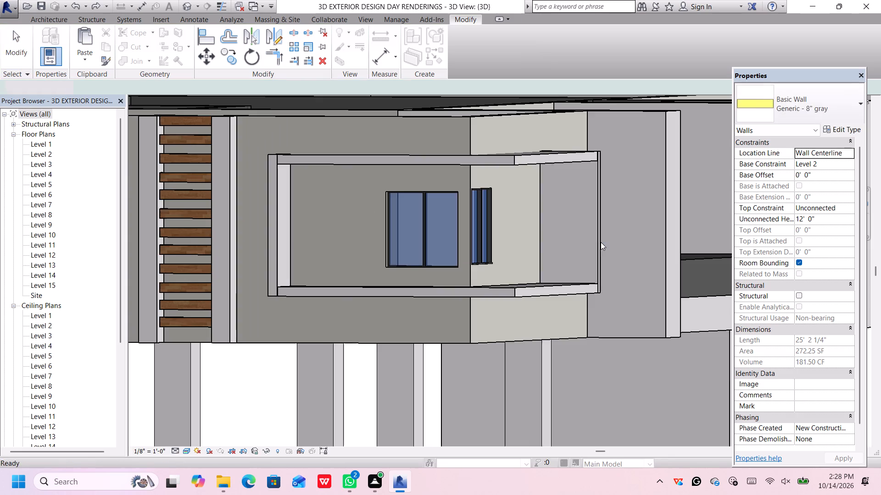
key("ctrl+z")
key("ctrl+z")
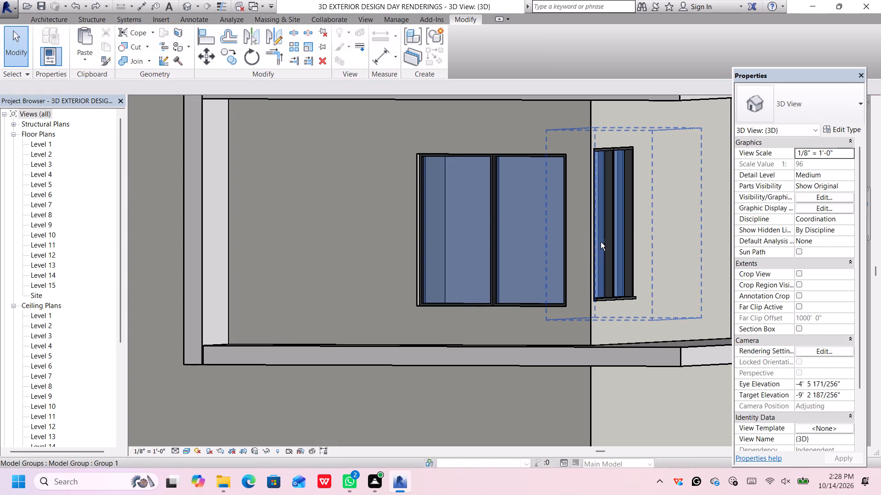
key("ctrl+z")
Inspect the side wall's corner edge and undo the earlier position changes of the adjoining wall's paired window.
scroll(601, 242, "down", 6, "ctrl")
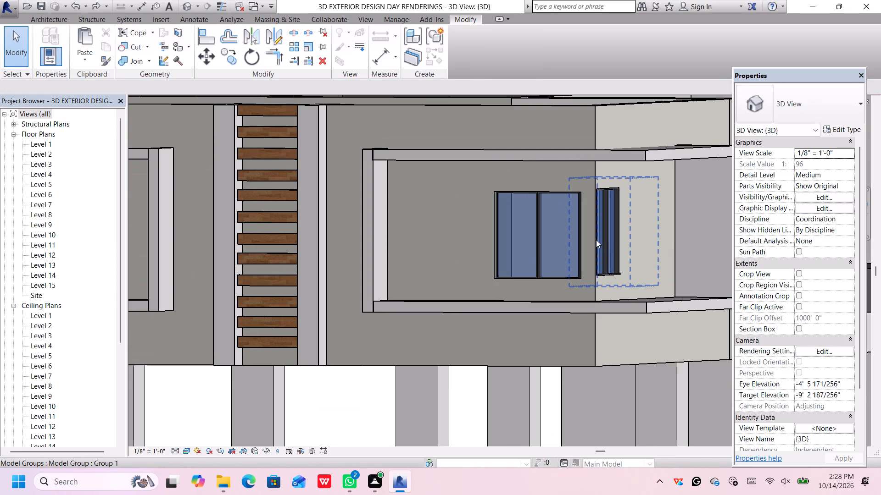
left_click(585, 275)
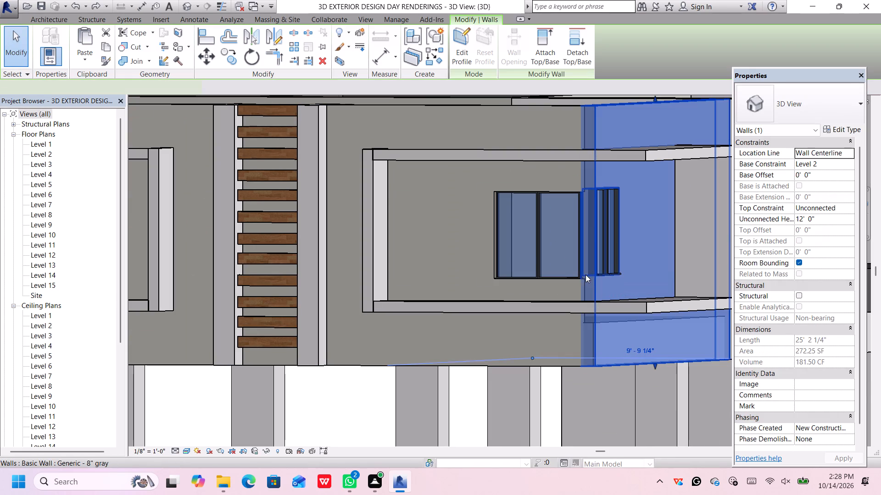
scroll(587, 271, "up", 5)
scroll(588, 270, "down", 1)
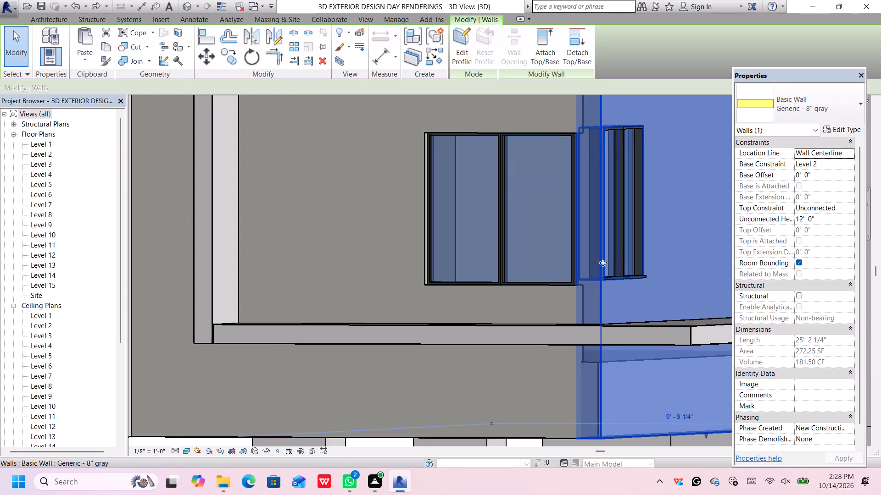
scroll(606, 260, "down", 3)
key("ctrl+z")
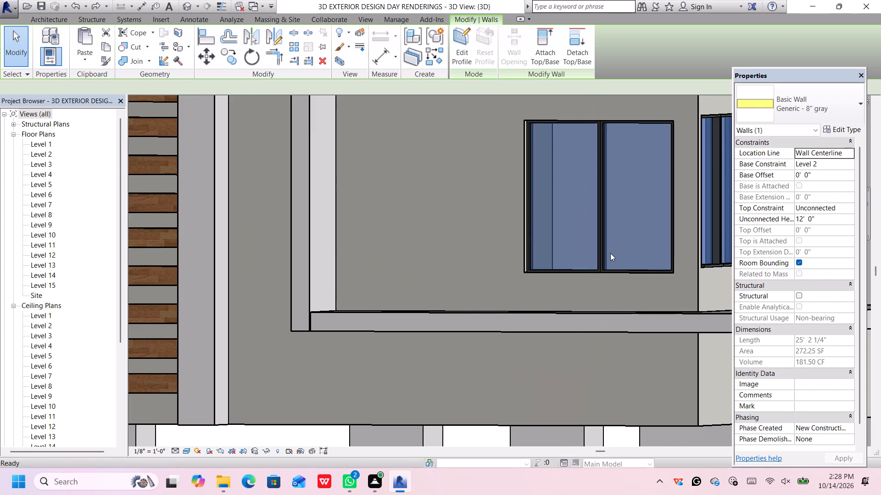
key("ctrl+z")
key("ctrl+z")
key("ctrl+z")
key("ctrl+z")
key("ctrl+z")
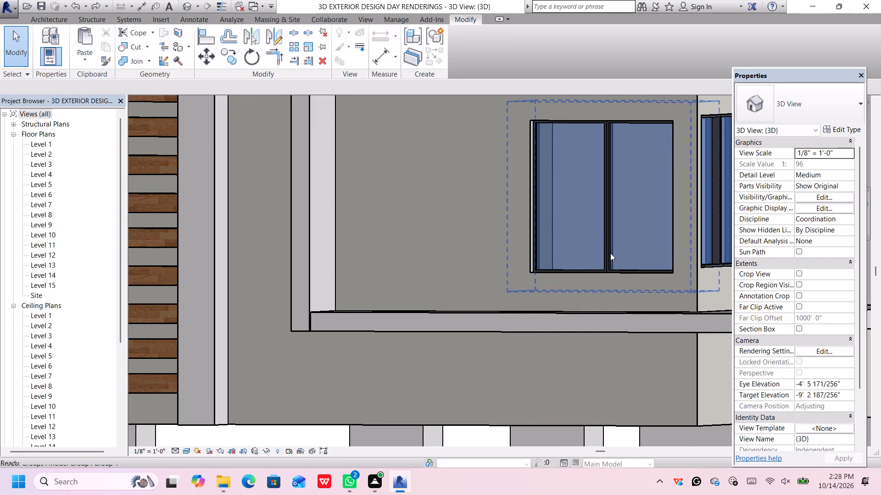
Undo the earlier sideways moves of the paired window group and the shift of the wall edge at the corner.
key("ctrl+z")
key("ctrl+z")
key("ctrl+z")
key("ctrl+z")
key("ctrl+z")
key("ctrl+z")
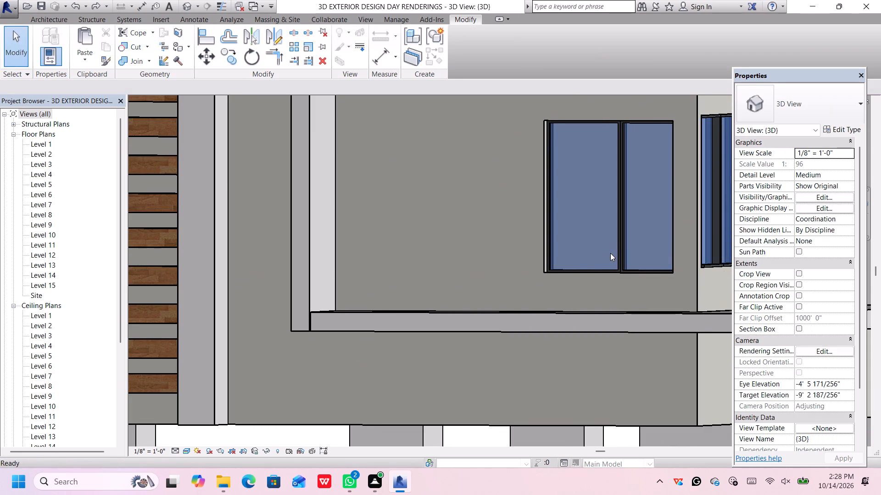
key("ctrl+z")
key("ctrl+z")
key("ctrl+z")
key("ctrl+z")
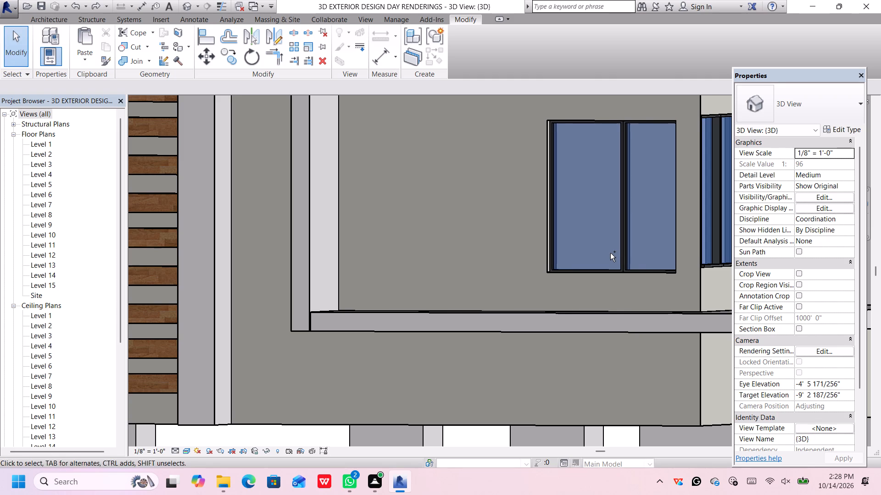
Undo the wall's profile edit that notched its vertical corner edge beside the paired window.
key("ctrl+z")
key("ctrl+z")
key("ctrl+z")
key("ctrl+z")
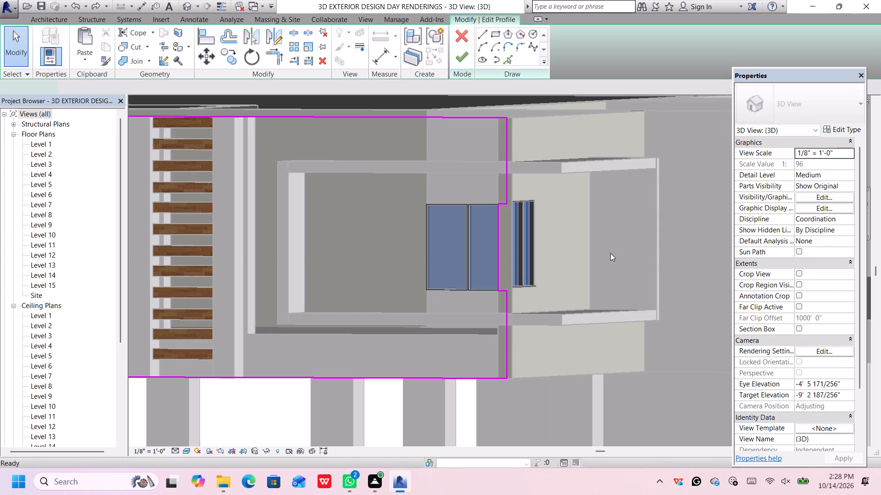
key("ctrl+z")
key("ctrl+z")
key("ctrl+z")
key("ctrl+z")
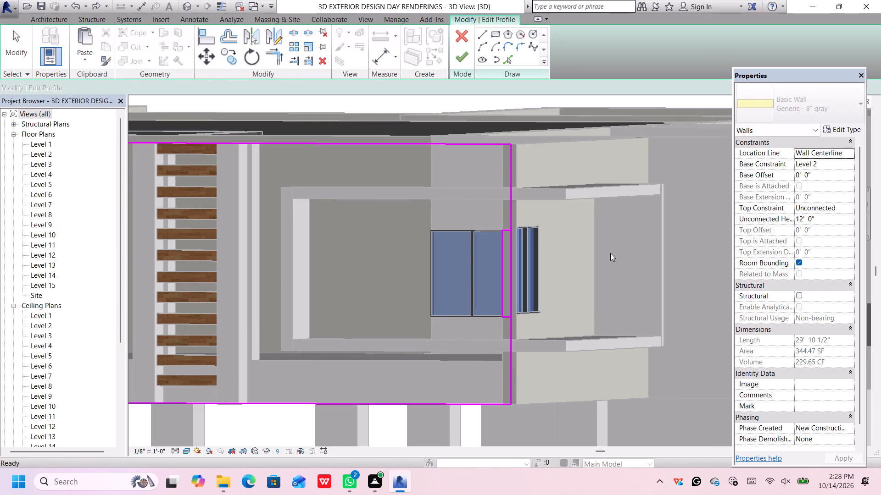
key("ctrl+z")
key("ctrl+z")
key("ctrl+z")
key("ctrl+z")
key("ctrl+z")
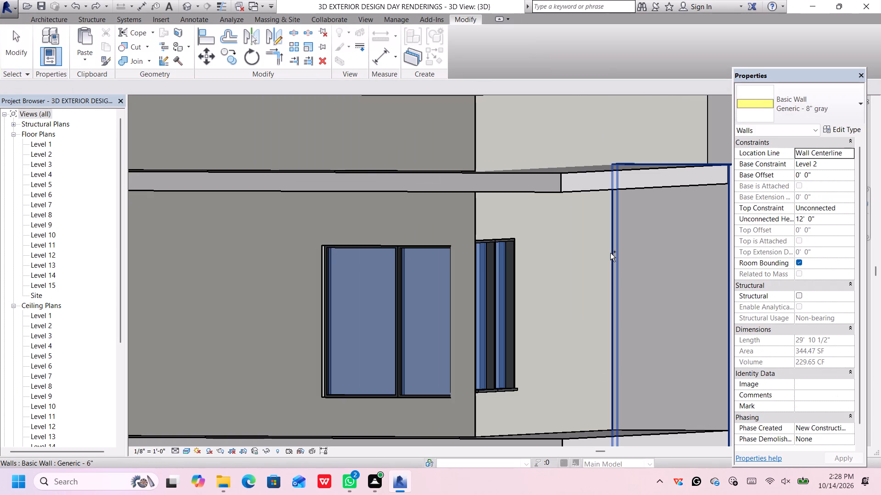
scroll(447, 293, "down", 6)
scroll(402, 268, "up", 1)
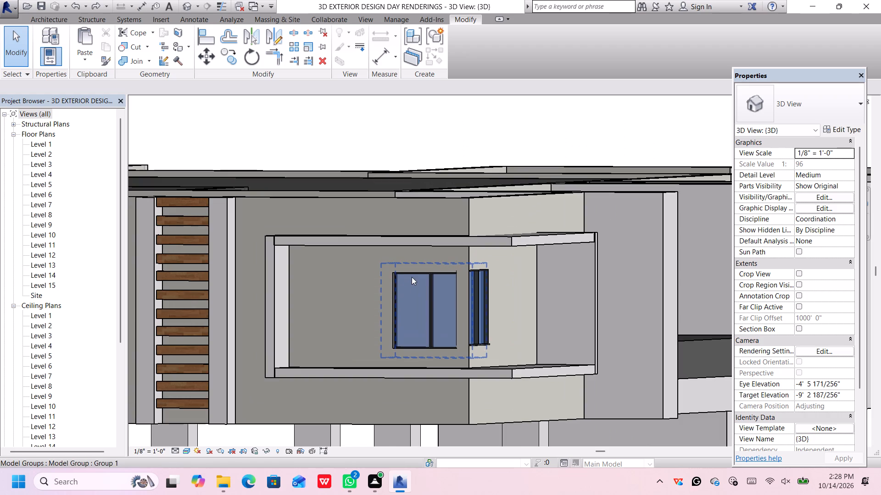
Nudge the paired window group upward to an origin level offset of 0' 0 73/256", level with the window around the corner.
left_click(413, 277)
scroll(501, 301, "up", 2)
scroll(429, 318, "up", 4)
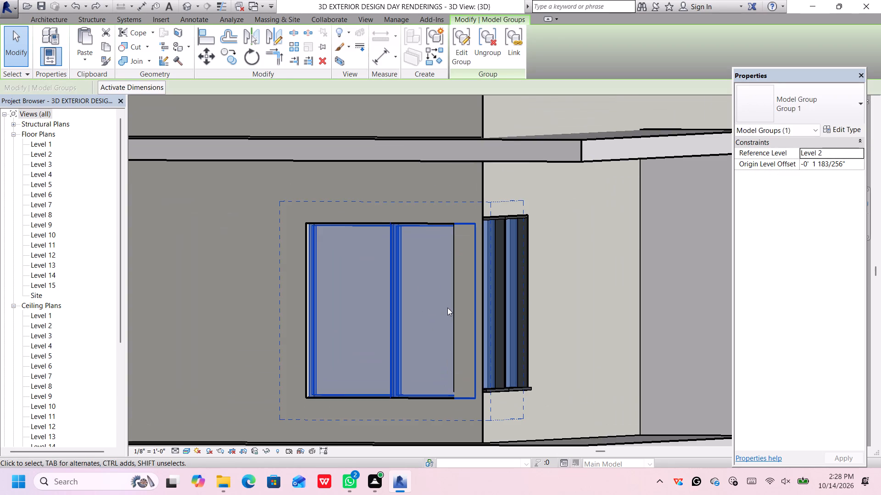
scroll(449, 305, "up", 1)
scroll(485, 272, "down", 3)
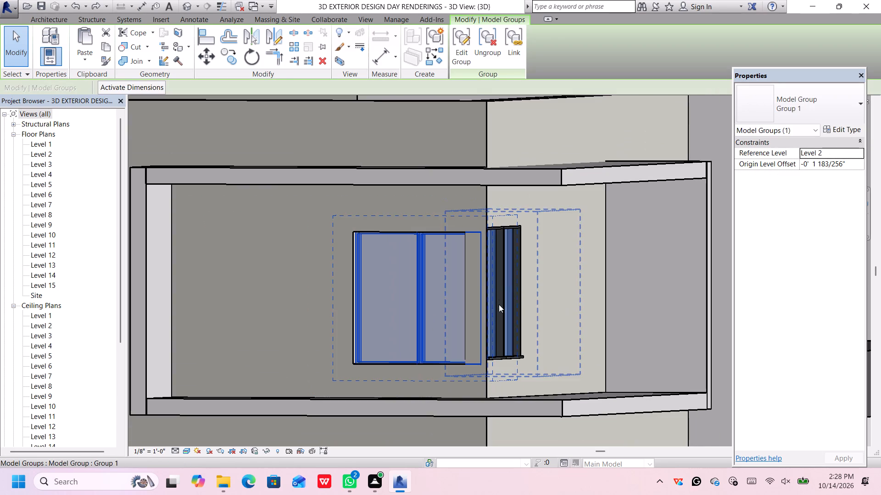
key("Up")
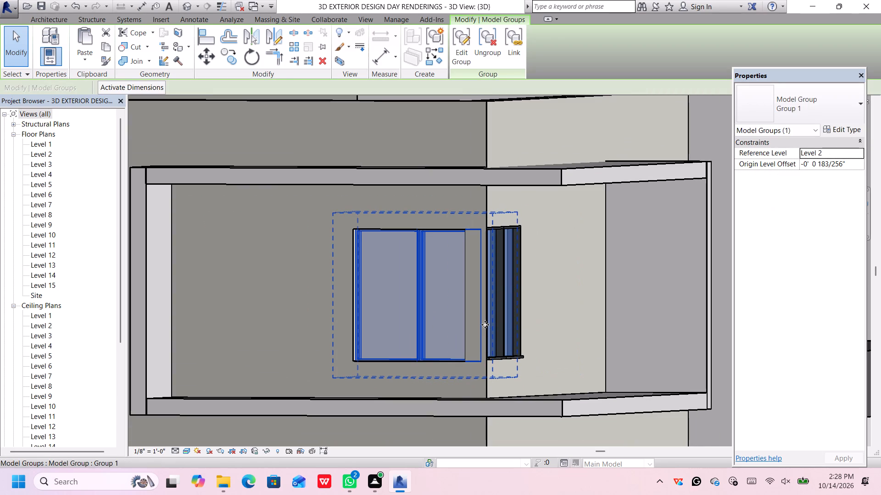
key("Up")
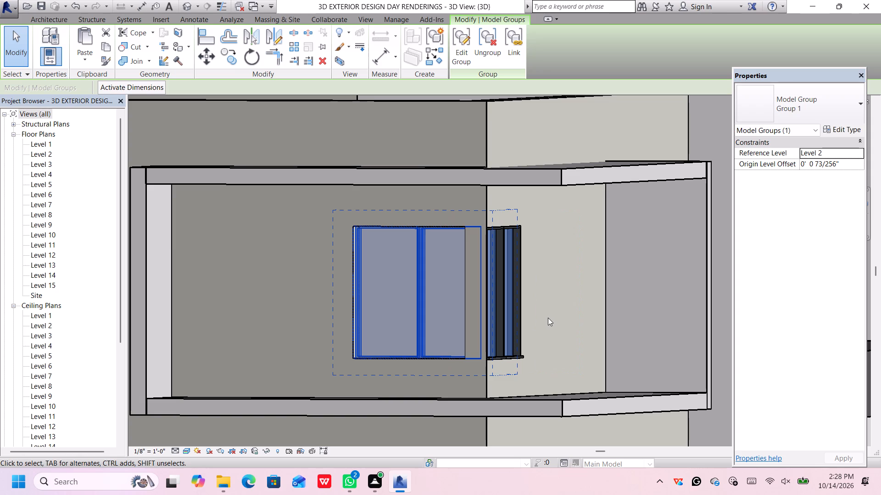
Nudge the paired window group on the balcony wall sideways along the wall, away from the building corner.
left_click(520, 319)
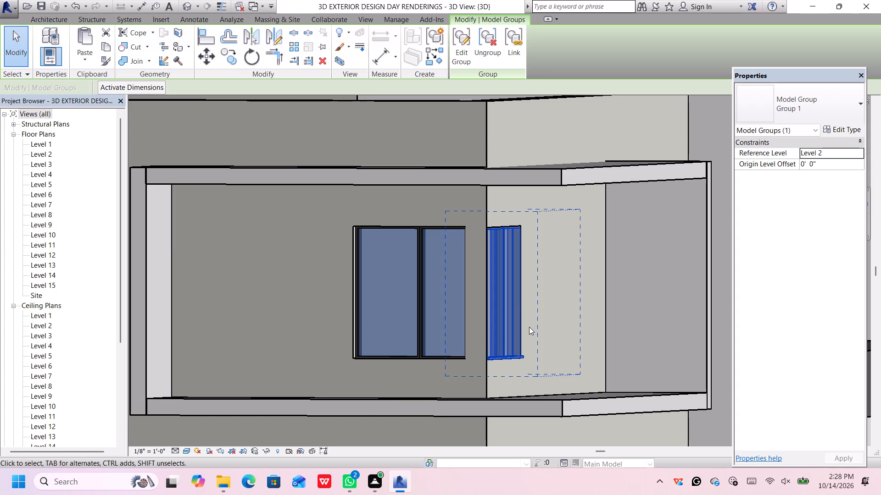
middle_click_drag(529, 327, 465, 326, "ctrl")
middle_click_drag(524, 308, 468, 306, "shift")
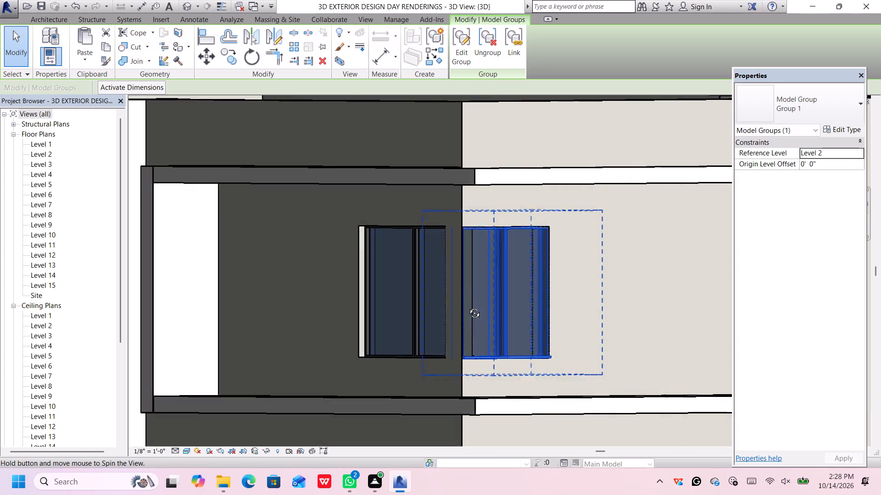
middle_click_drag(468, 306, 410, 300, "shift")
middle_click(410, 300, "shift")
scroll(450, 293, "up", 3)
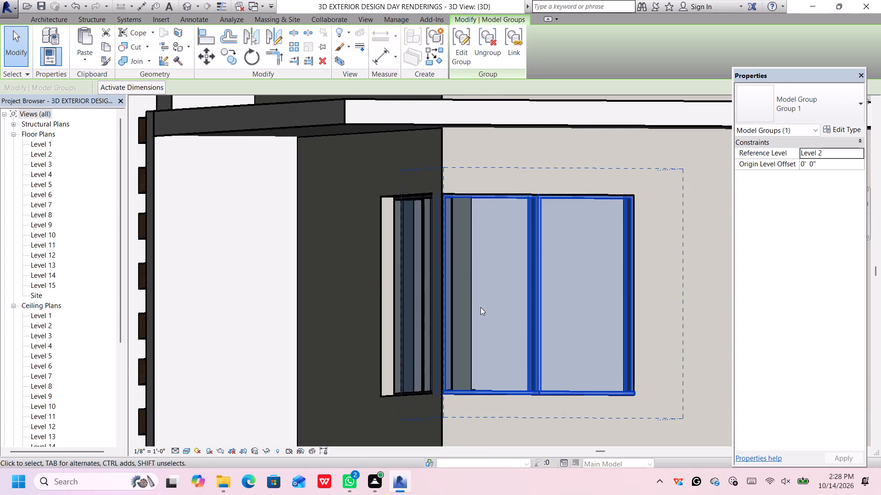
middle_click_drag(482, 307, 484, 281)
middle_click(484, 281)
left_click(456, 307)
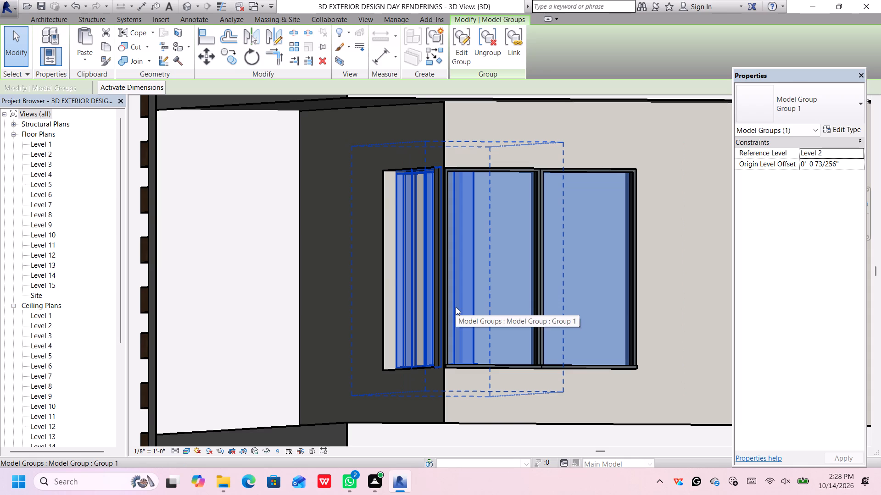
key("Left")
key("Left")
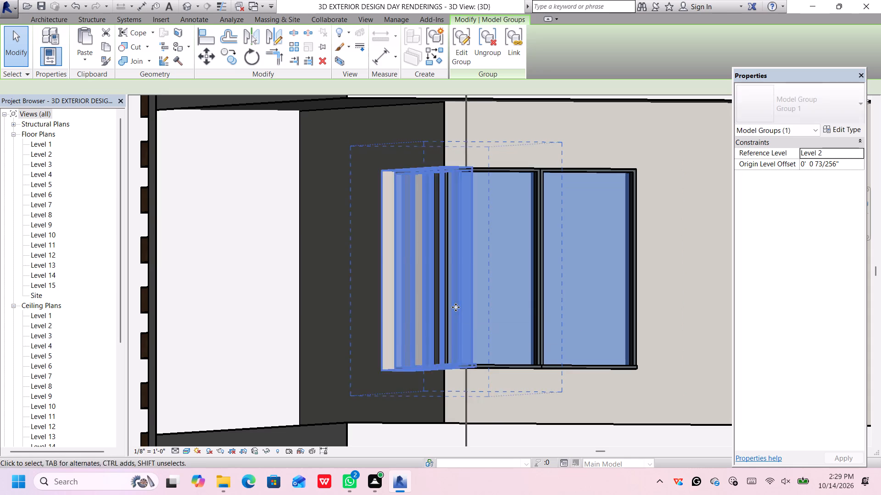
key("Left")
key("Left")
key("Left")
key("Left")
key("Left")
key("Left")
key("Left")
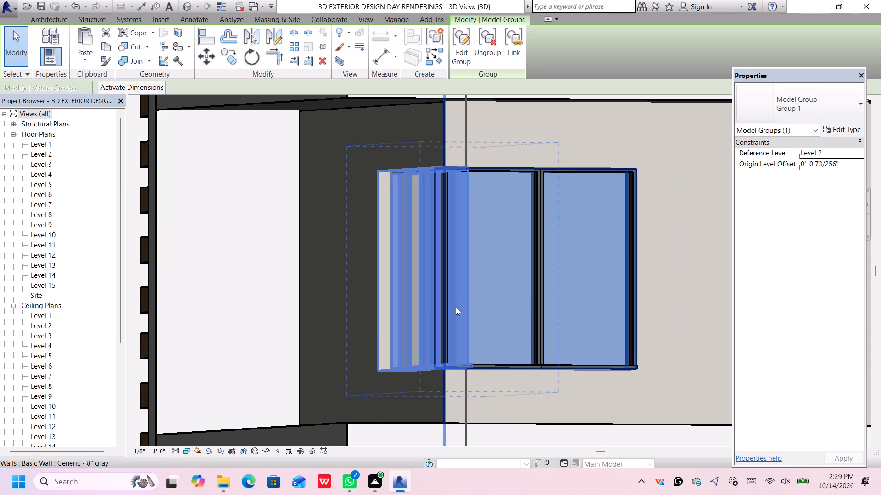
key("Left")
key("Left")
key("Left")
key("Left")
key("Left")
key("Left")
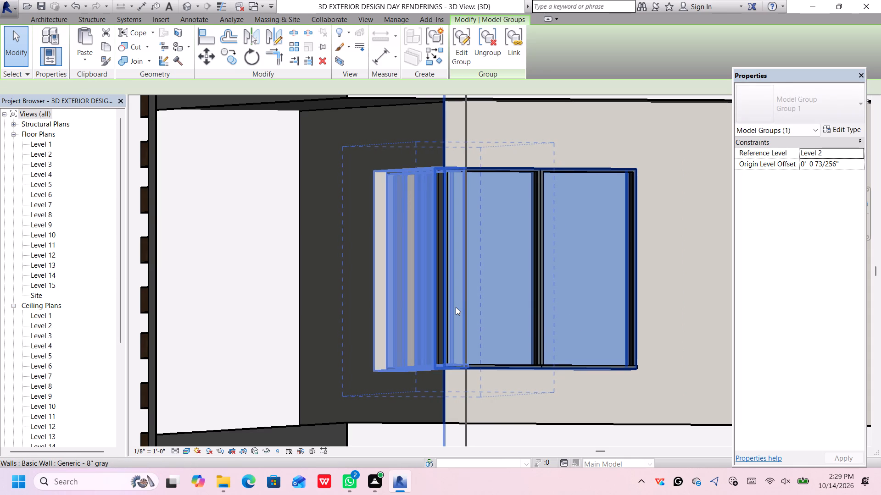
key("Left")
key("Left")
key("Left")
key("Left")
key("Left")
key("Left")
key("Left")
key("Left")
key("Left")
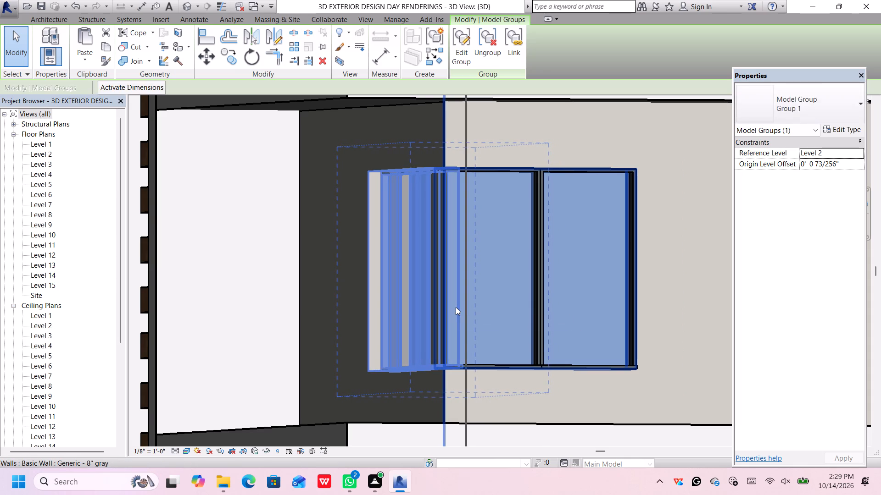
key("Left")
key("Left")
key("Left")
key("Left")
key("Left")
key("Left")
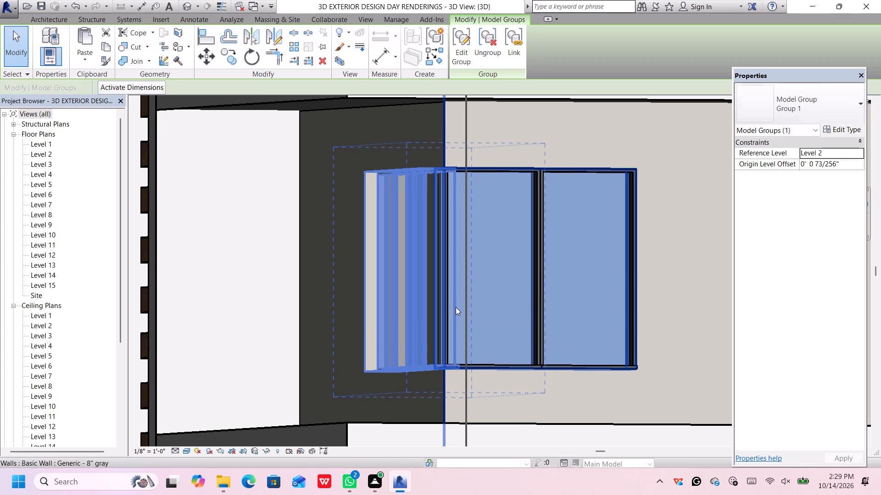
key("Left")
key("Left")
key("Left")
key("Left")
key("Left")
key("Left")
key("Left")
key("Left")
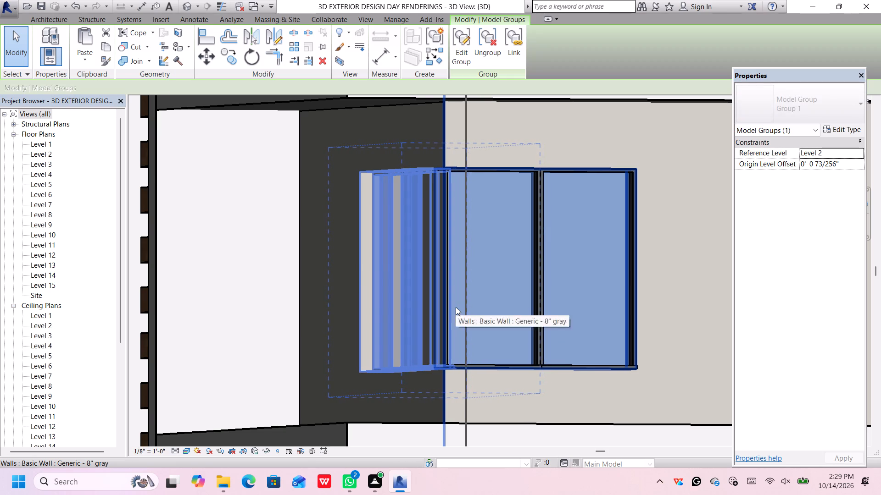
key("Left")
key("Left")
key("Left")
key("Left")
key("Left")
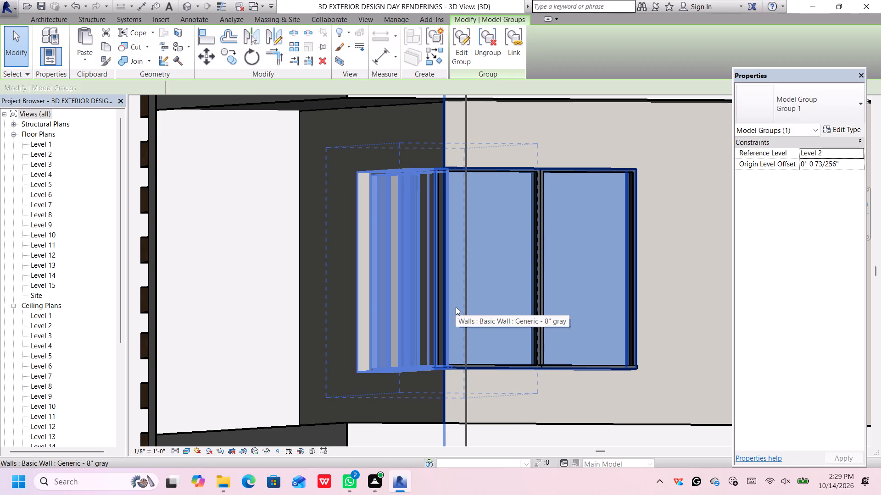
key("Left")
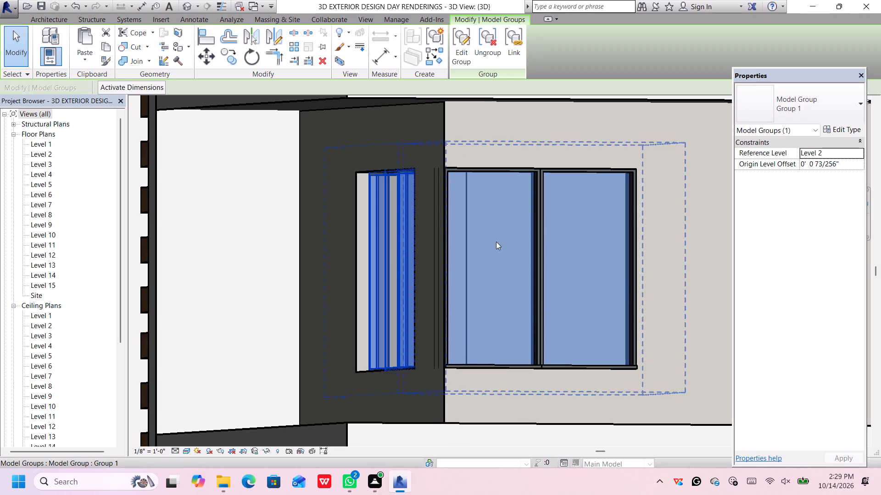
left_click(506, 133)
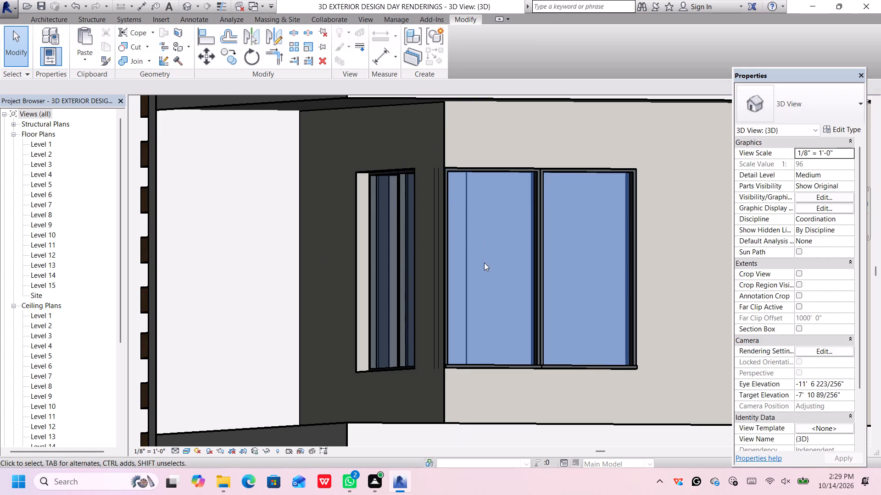
Nudge the paired window group on the balcony wall sideways along the wall until its outer frame meets the building corner edge.
scroll(470, 284, "down", 1)
middle_click_drag(467, 283, 459, 243)
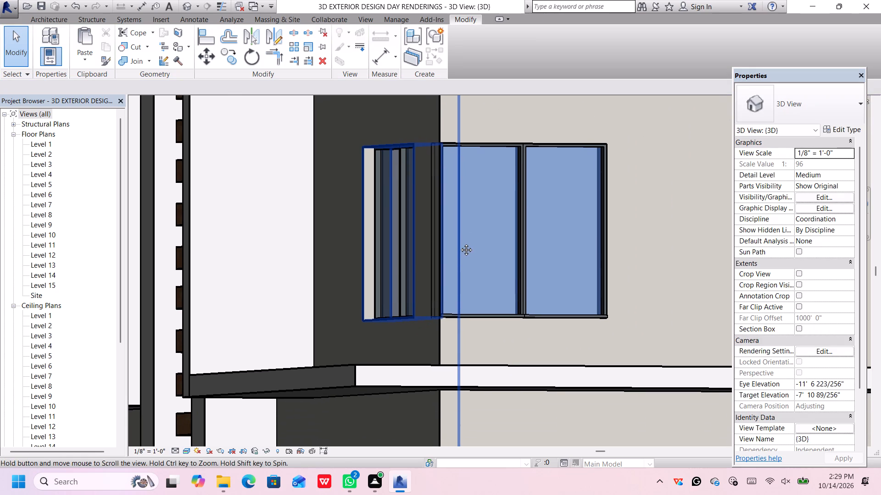
middle_click_drag(459, 243, 494, 321)
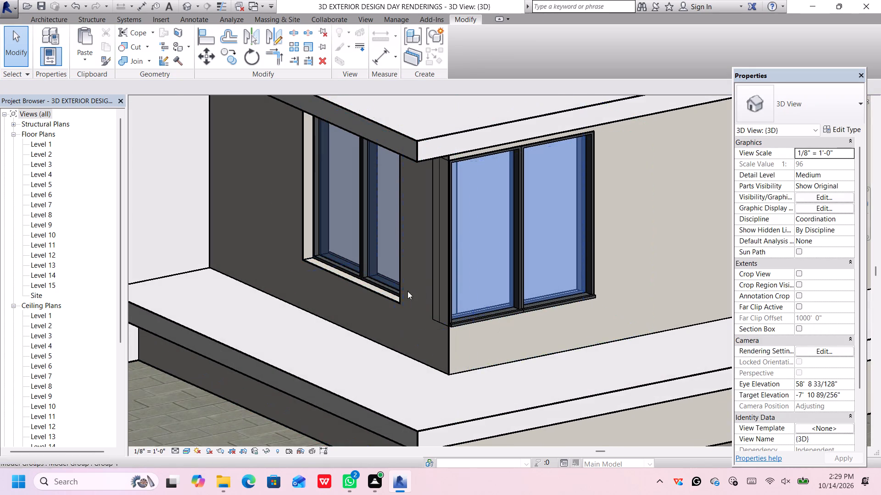
scroll(402, 288, "up", 2)
scroll(402, 288, "down", 2)
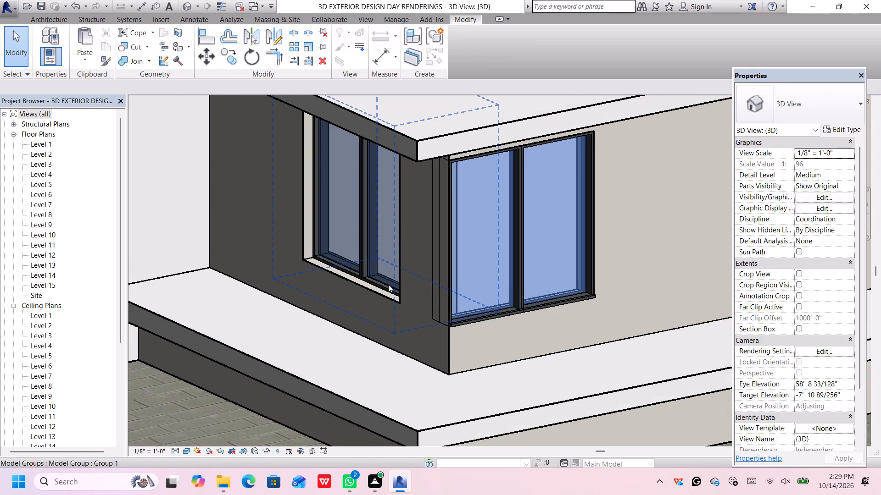
scroll(390, 284, "down", 3)
middle_click_drag(392, 283, 396, 287)
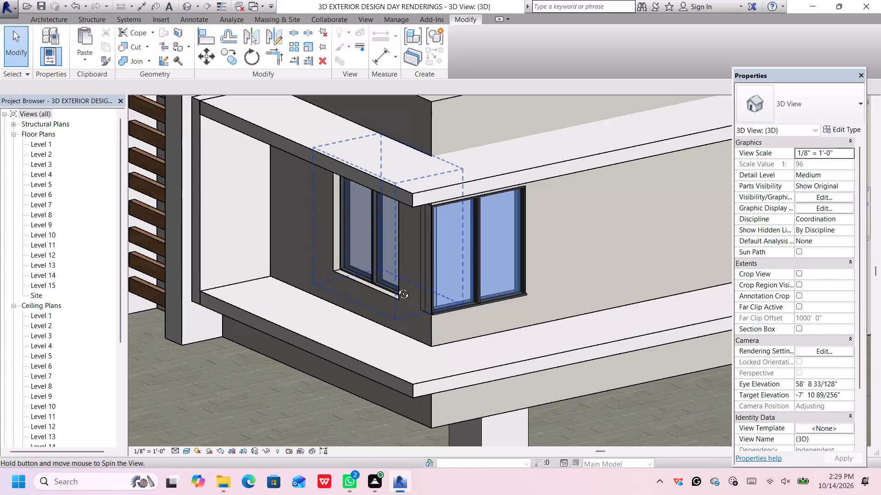
middle_click_drag(396, 287, 517, 296)
scroll(418, 317, "up", 4)
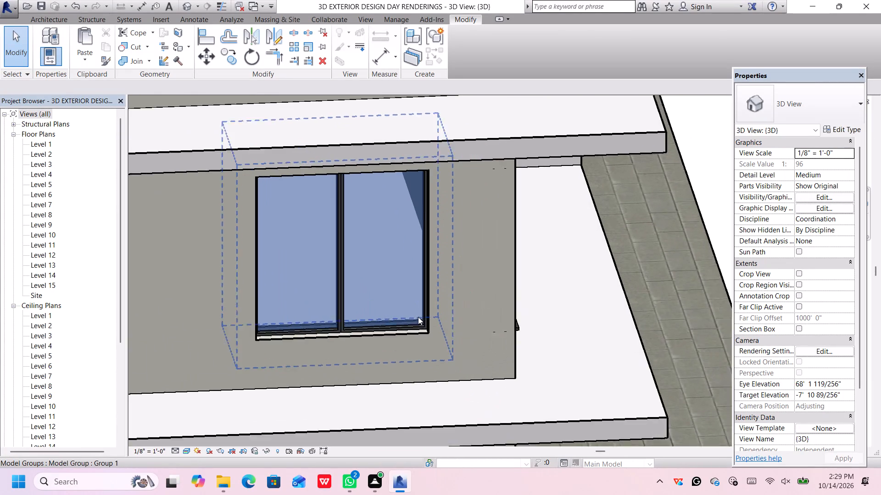
scroll(418, 317, "up", 2)
left_click(429, 330)
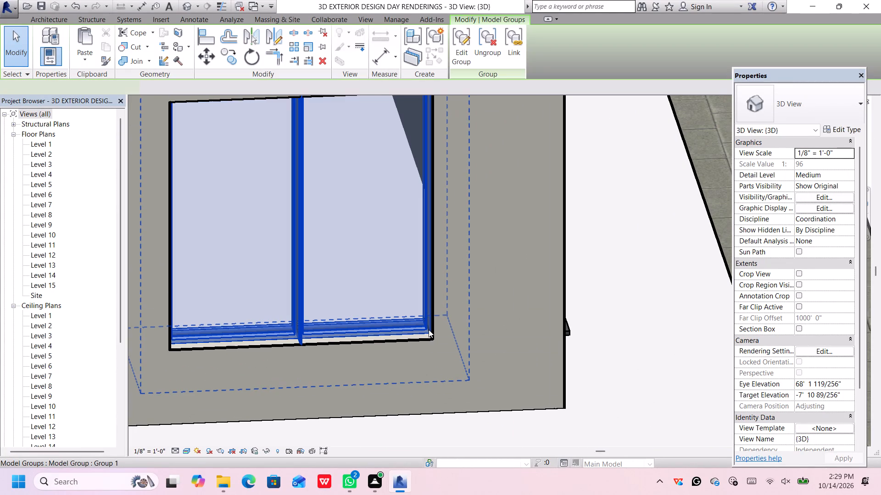
key("Right")
key("Right")
key("Right")
key("Right")
key("Right")
key("Right")
key("Right")
key("Right")
key("Right")
key("Right")
key("Right")
key("Right")
key("Right")
key("Right")
key("Right")
key("Right")
key("Right")
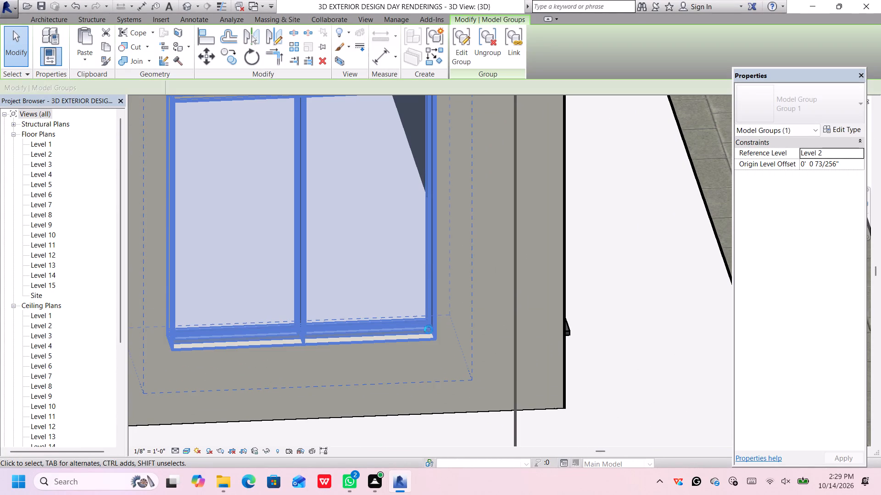
key("Right")
key("Right")
key("Right")
key("Right")
key("Right")
key("Right")
key("Right")
key("Right")
key("Right")
key("Right")
key("Right")
key("Right")
key("Right")
key("Right")
key("Right")
key("Right")
key("Right")
key("Right")
key("Right")
key("Right")
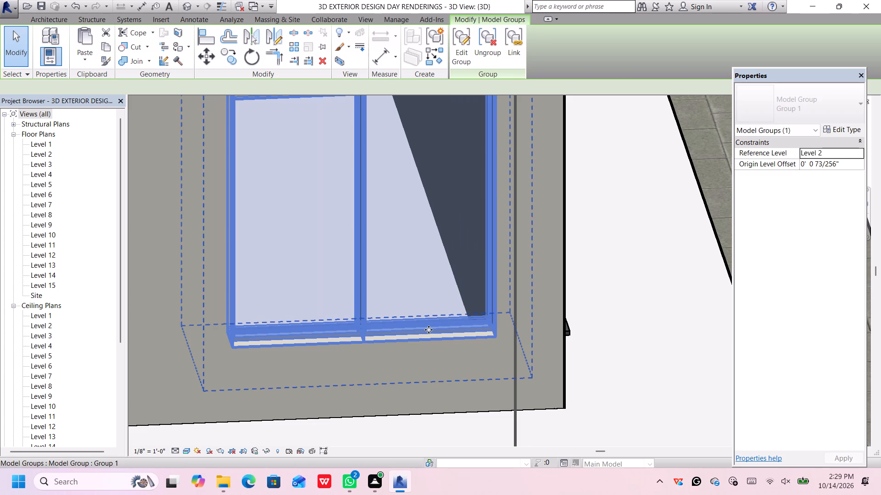
key("Right")
key("Right")
key("Right")
key("Right")
key("Right")
key("Right")
key("Right")
key("Right")
key("Right")
key("Right")
key("Right")
key("Right")
key("Right")
key("Right")
key("Right")
key("Right")
key("Right")
key("Right")
key("Right")
key("Right")
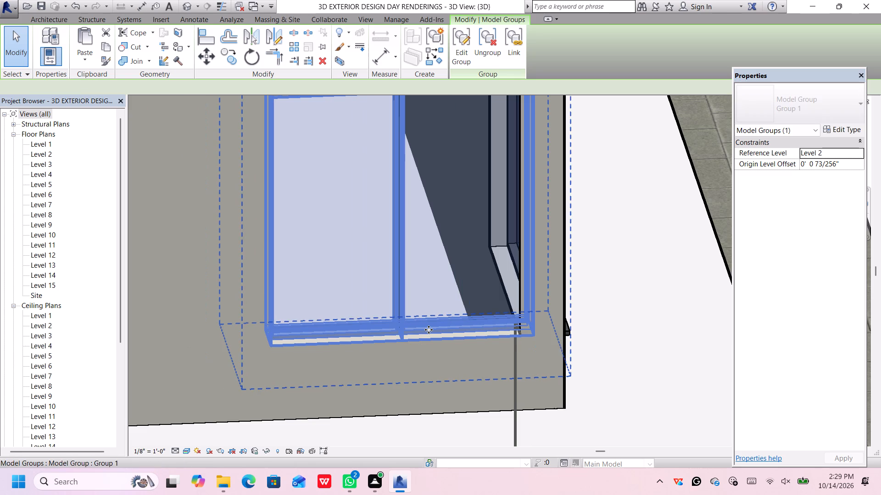
key("Right")
key("Right")
key("Right")
key("Right")
key("Right")
key("Right")
key("Right")
key("Right")
key("Right")
key("Right")
key("Right")
key("Right")
key("Right")
key("Right")
key("Right")
key("Right")
key("Right")
key("Right")
key("Right")
key("Right")
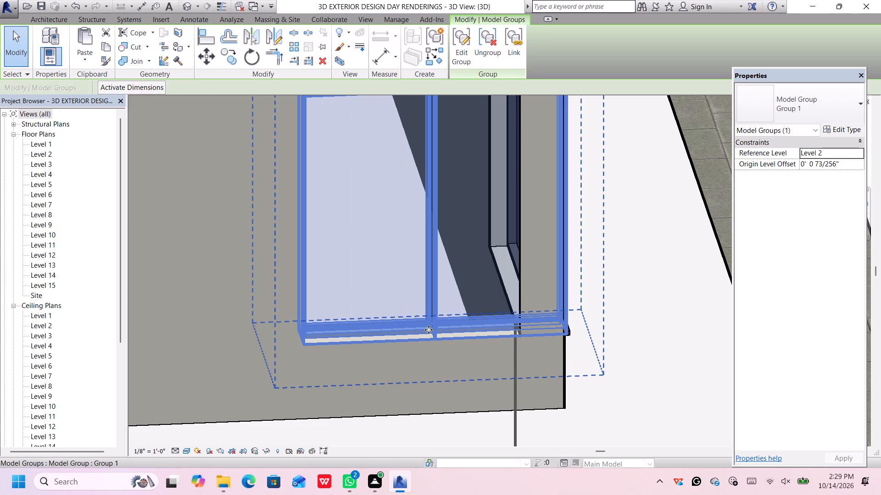
key("Right")
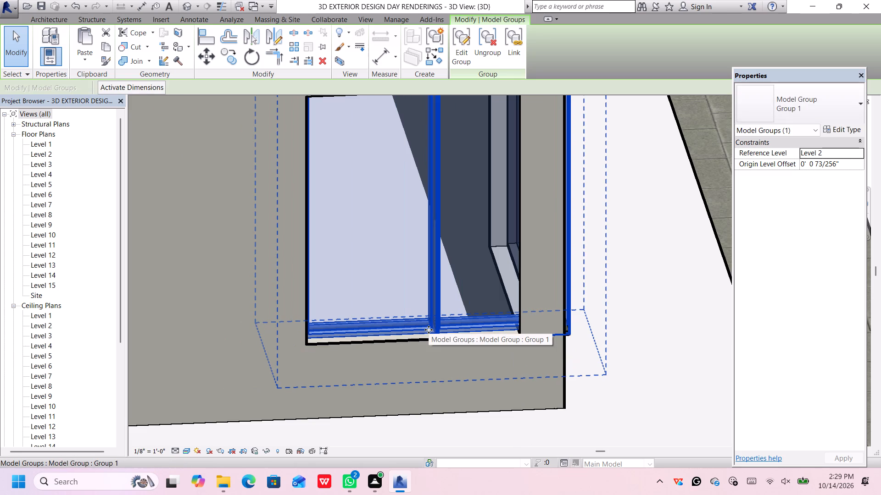
key("Left")
key("Left")
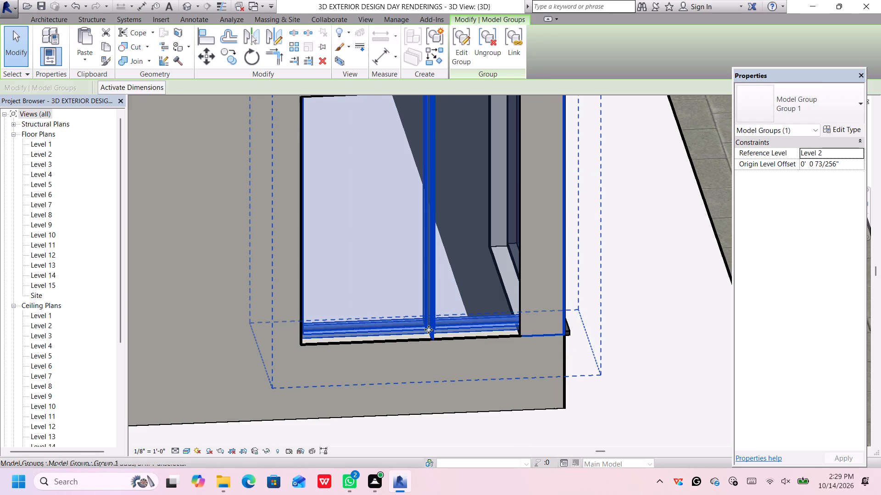
scroll(429, 330, "down", 5)
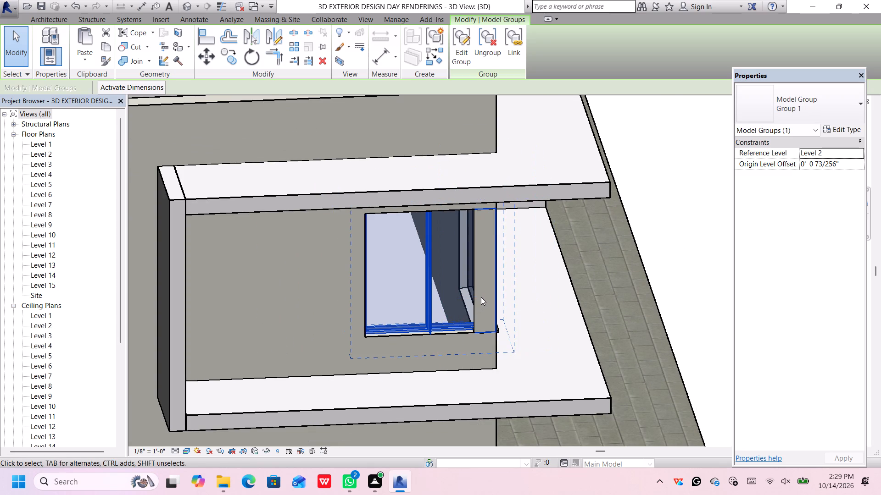
scroll(478, 271, "up", 4)
middle_click_drag(478, 271, 478, 280)
middle_click(478, 280)
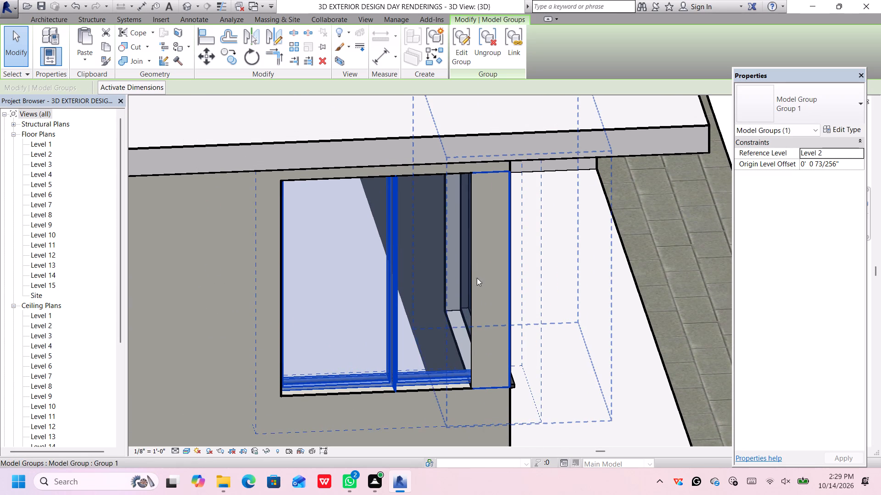
left_click(474, 269)
middle_click_drag(473, 262, 471, 257)
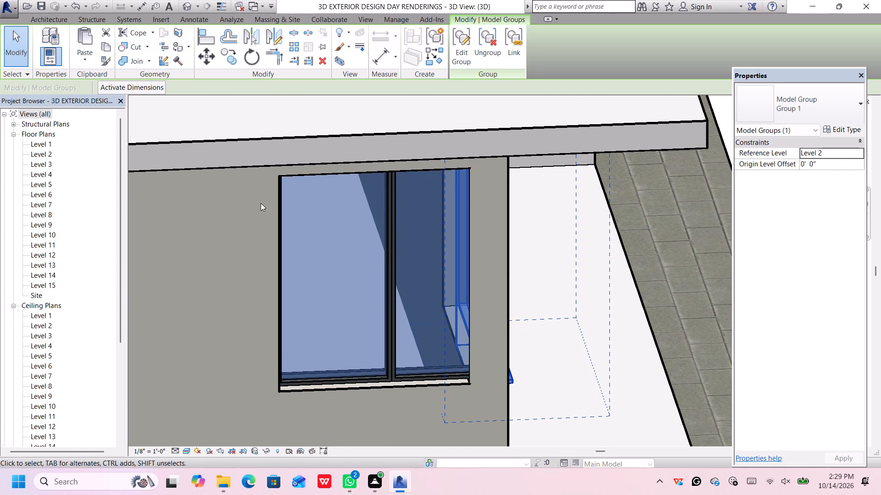
left_click(251, 189)
left_click(265, 174)
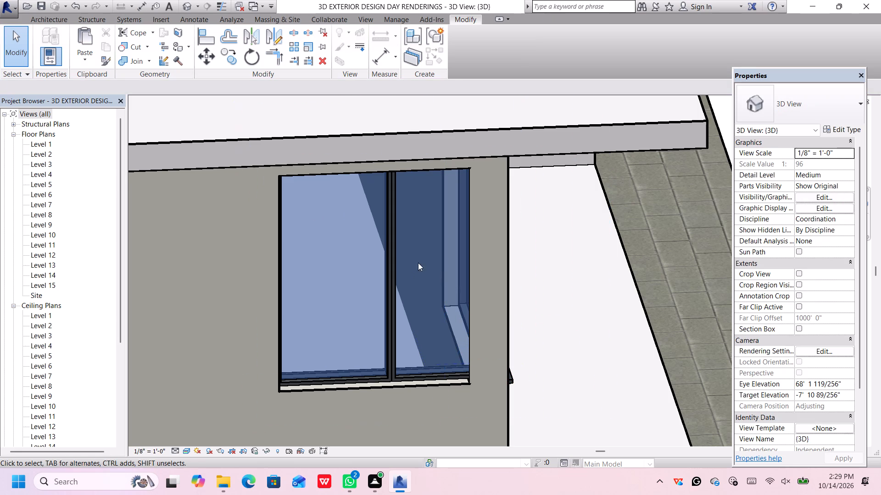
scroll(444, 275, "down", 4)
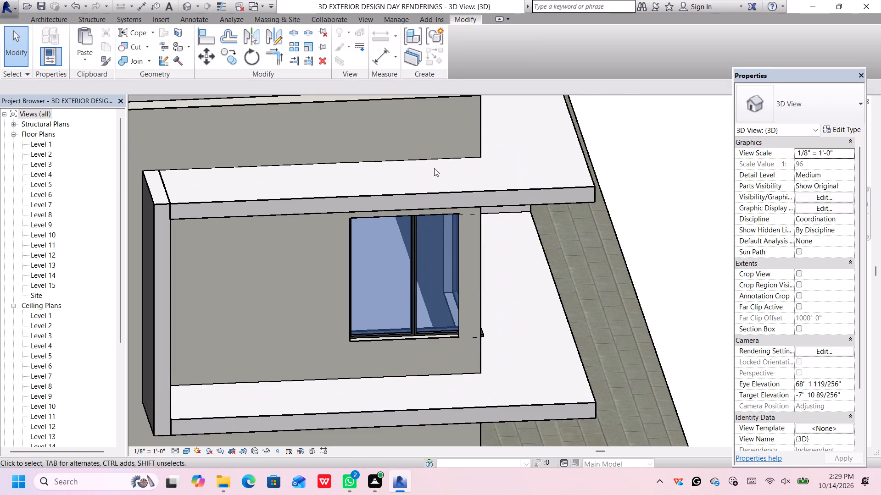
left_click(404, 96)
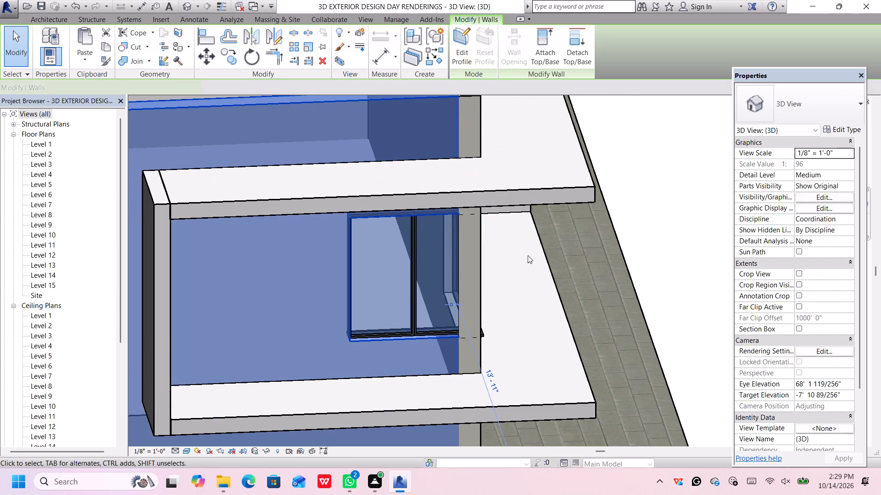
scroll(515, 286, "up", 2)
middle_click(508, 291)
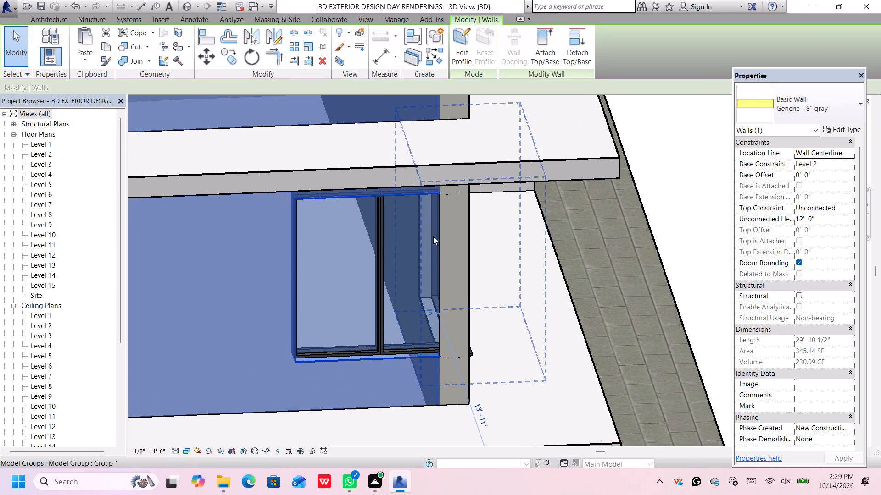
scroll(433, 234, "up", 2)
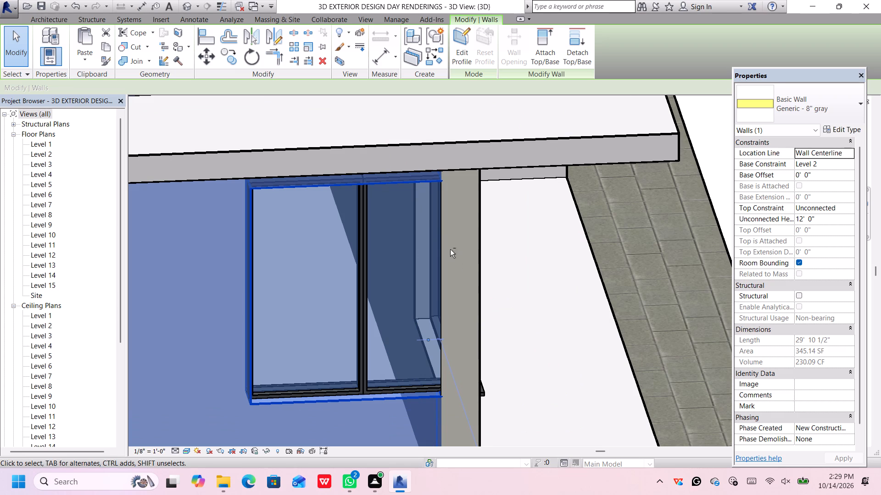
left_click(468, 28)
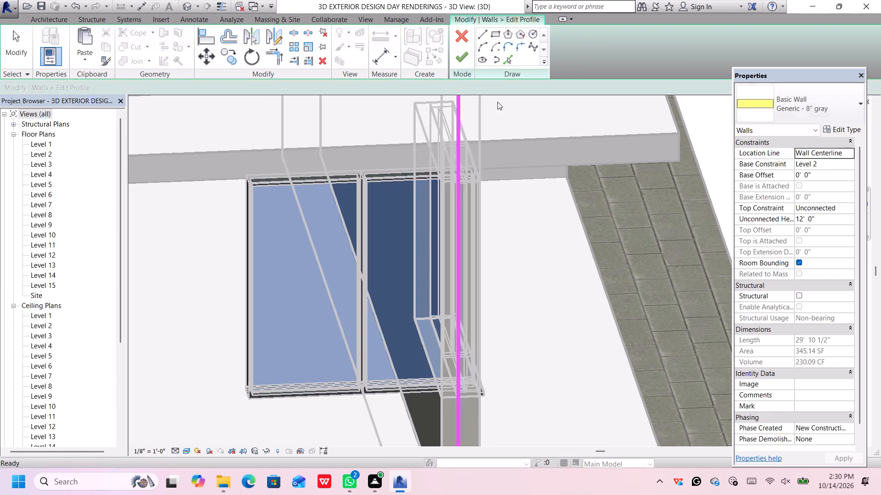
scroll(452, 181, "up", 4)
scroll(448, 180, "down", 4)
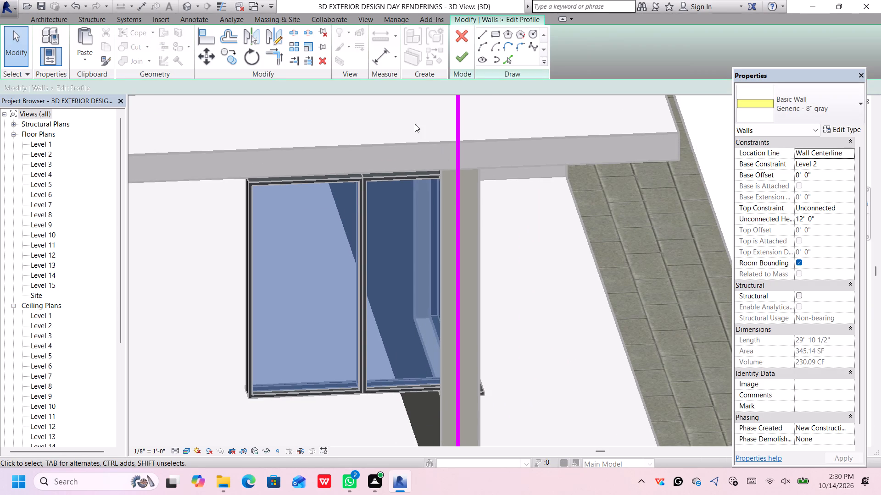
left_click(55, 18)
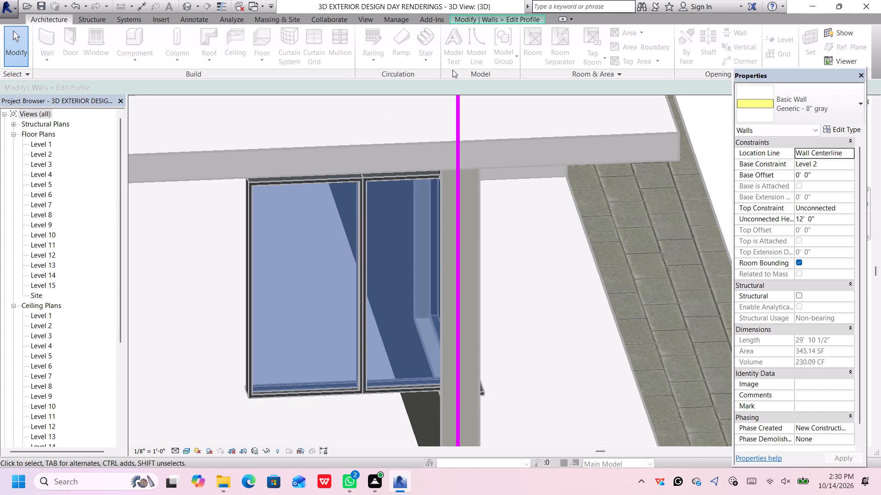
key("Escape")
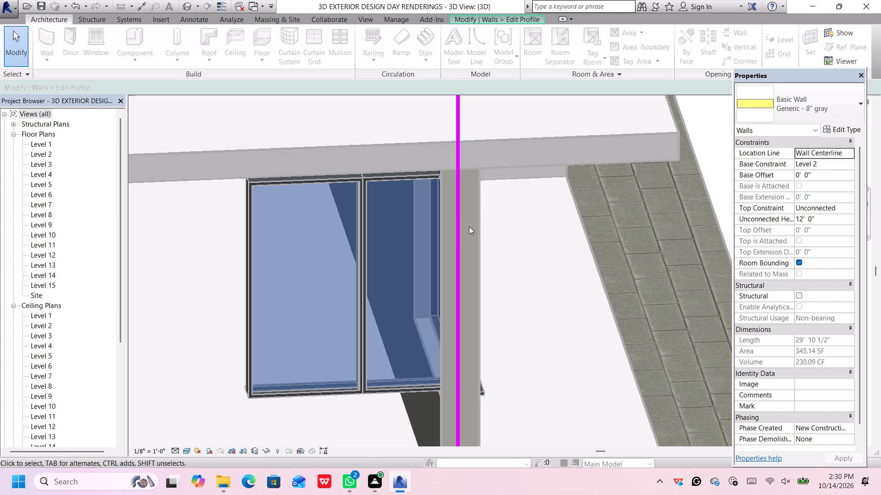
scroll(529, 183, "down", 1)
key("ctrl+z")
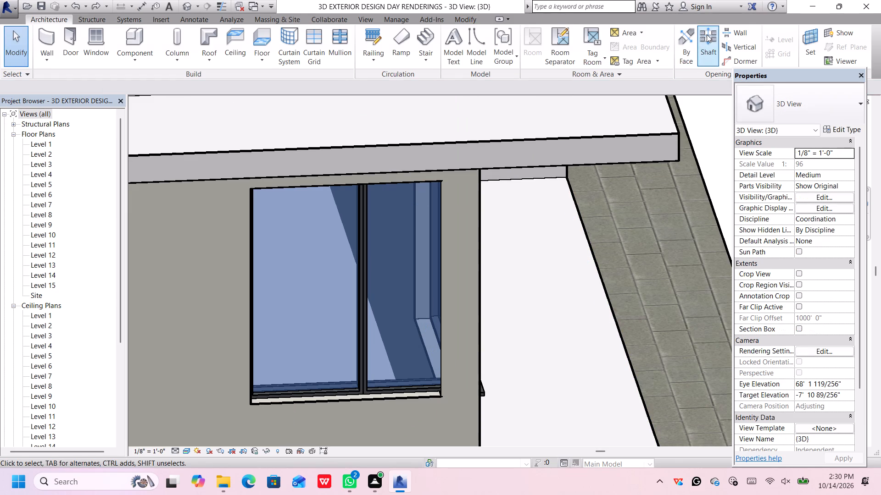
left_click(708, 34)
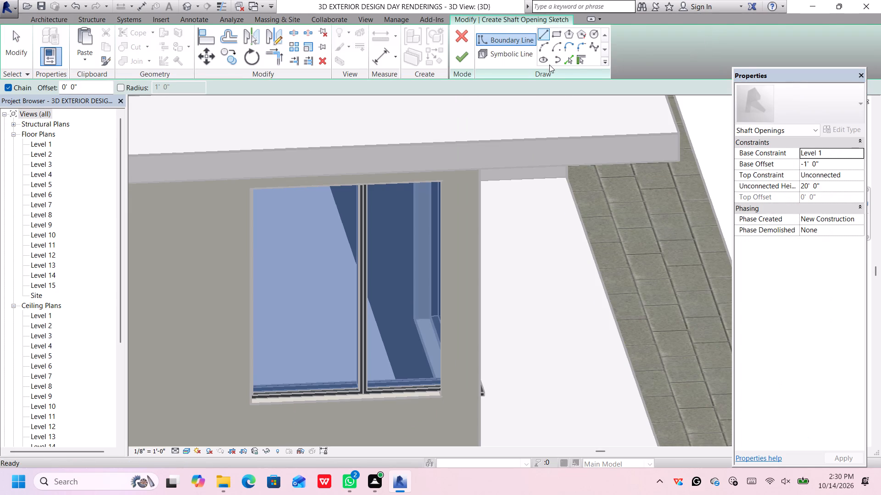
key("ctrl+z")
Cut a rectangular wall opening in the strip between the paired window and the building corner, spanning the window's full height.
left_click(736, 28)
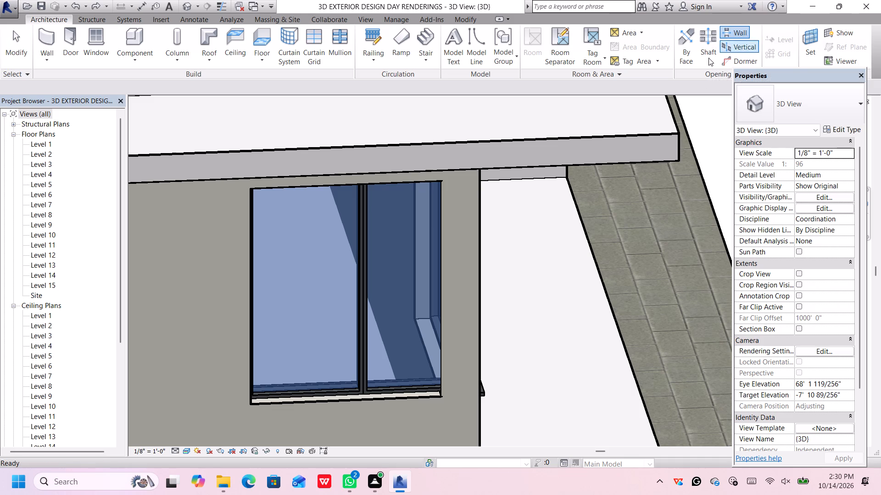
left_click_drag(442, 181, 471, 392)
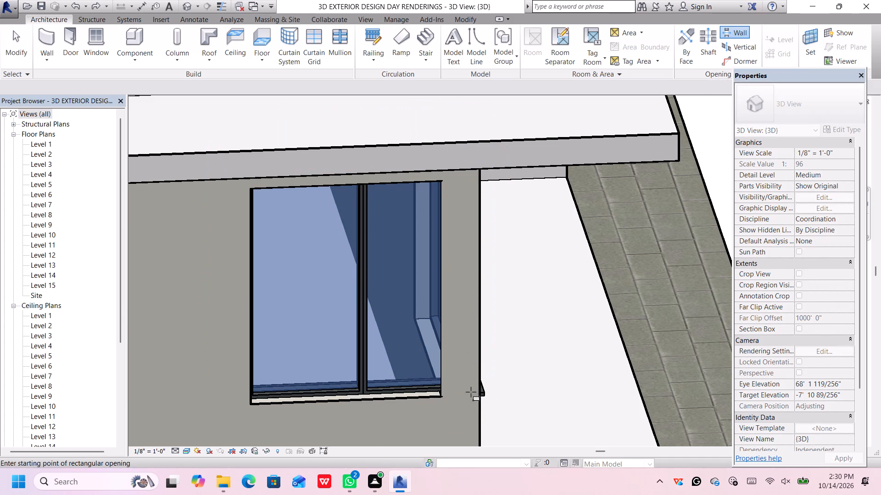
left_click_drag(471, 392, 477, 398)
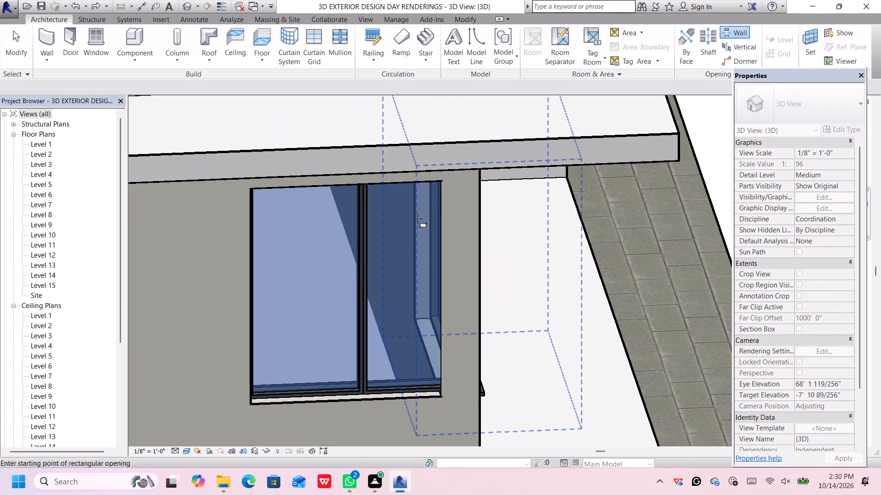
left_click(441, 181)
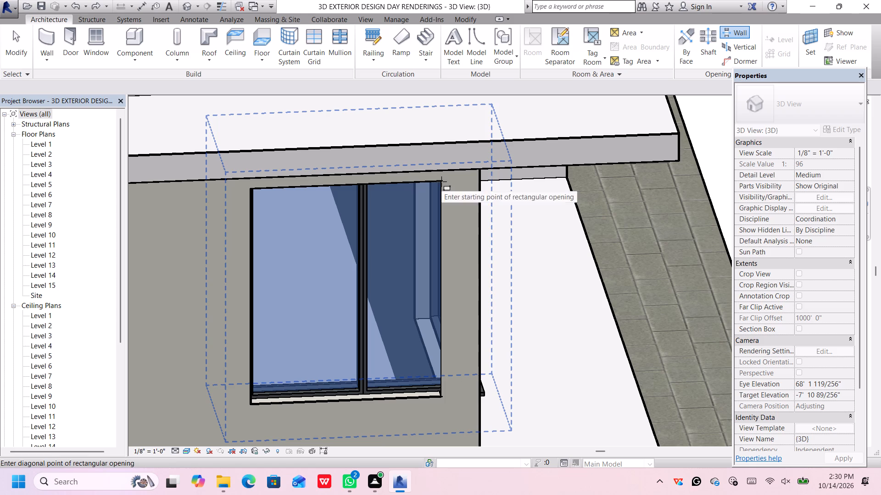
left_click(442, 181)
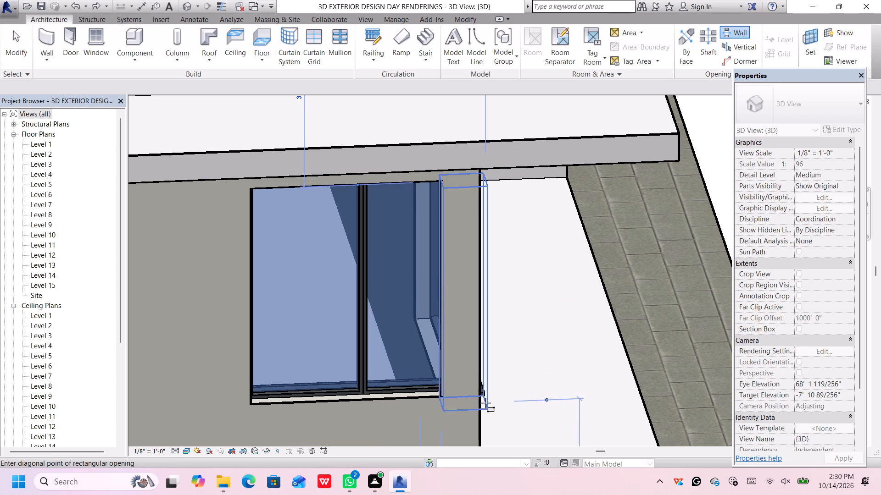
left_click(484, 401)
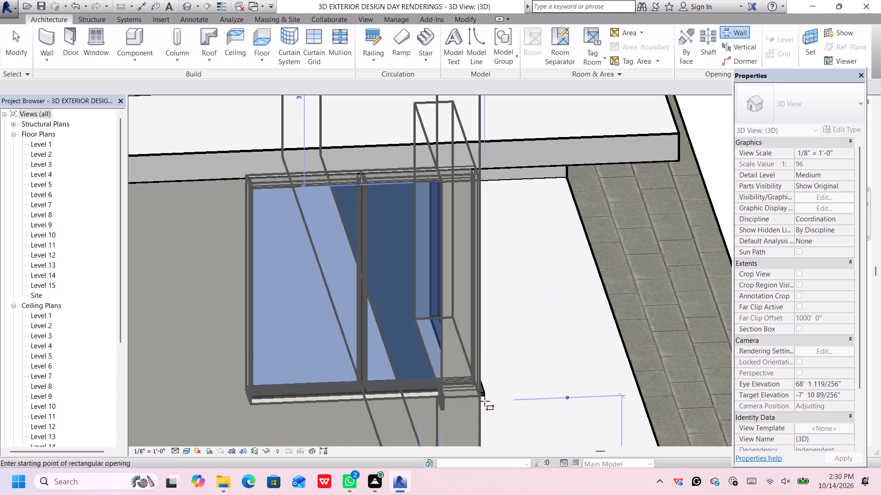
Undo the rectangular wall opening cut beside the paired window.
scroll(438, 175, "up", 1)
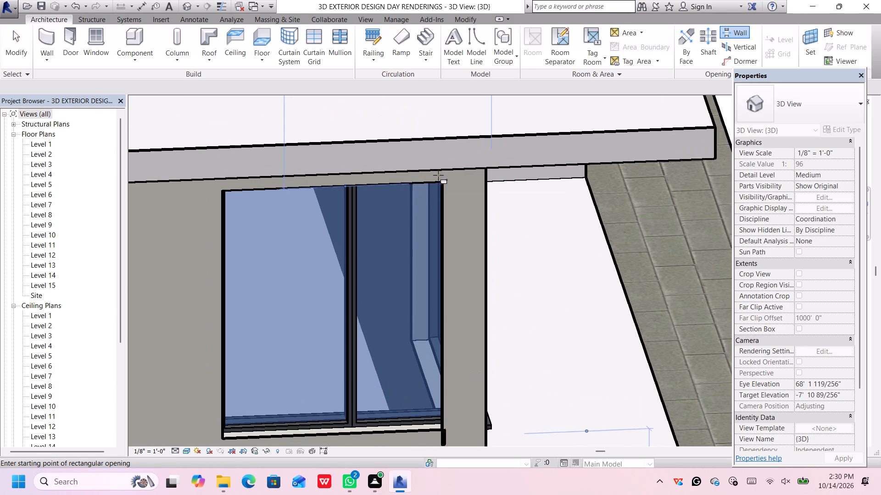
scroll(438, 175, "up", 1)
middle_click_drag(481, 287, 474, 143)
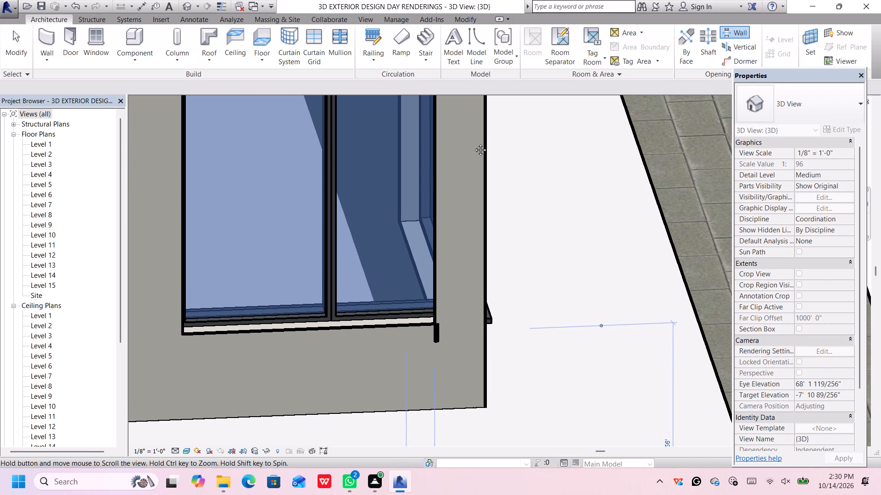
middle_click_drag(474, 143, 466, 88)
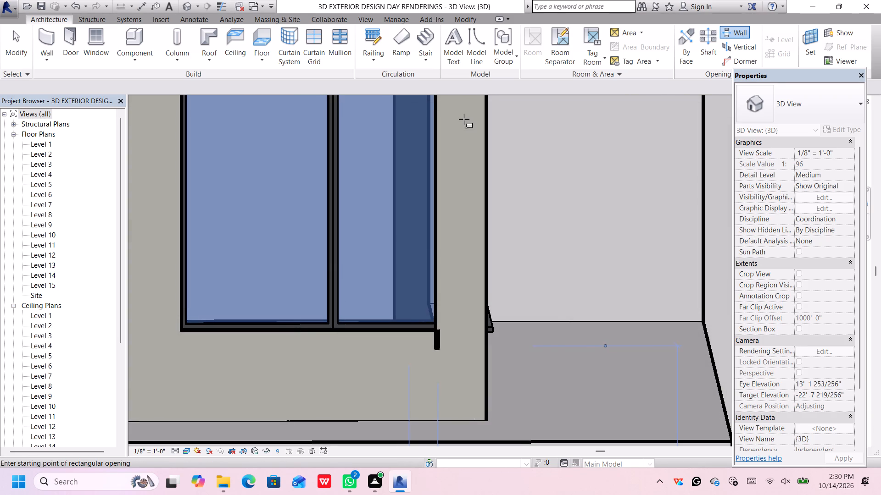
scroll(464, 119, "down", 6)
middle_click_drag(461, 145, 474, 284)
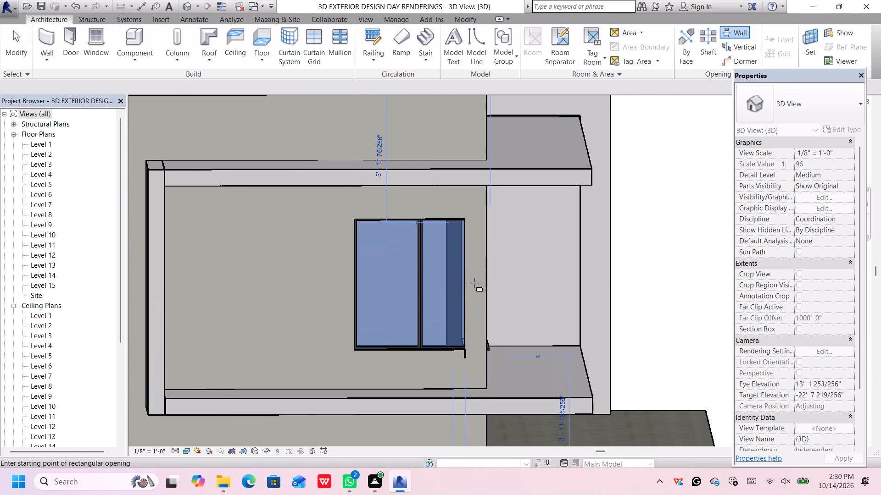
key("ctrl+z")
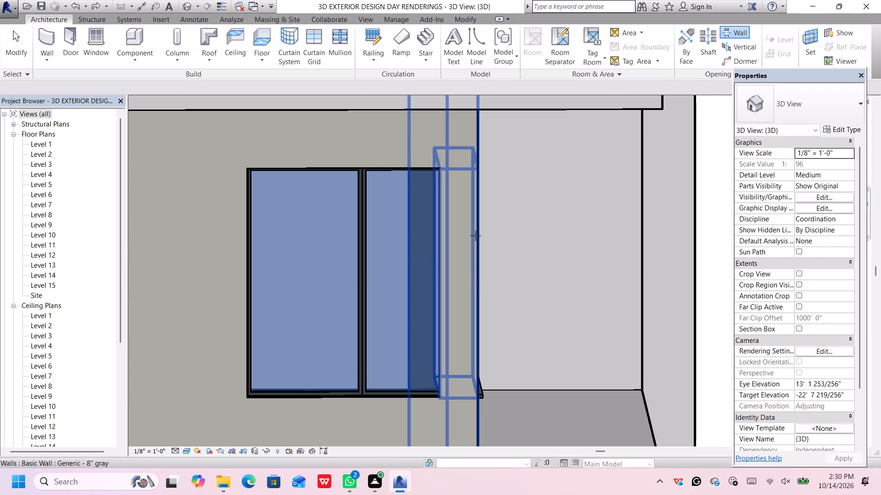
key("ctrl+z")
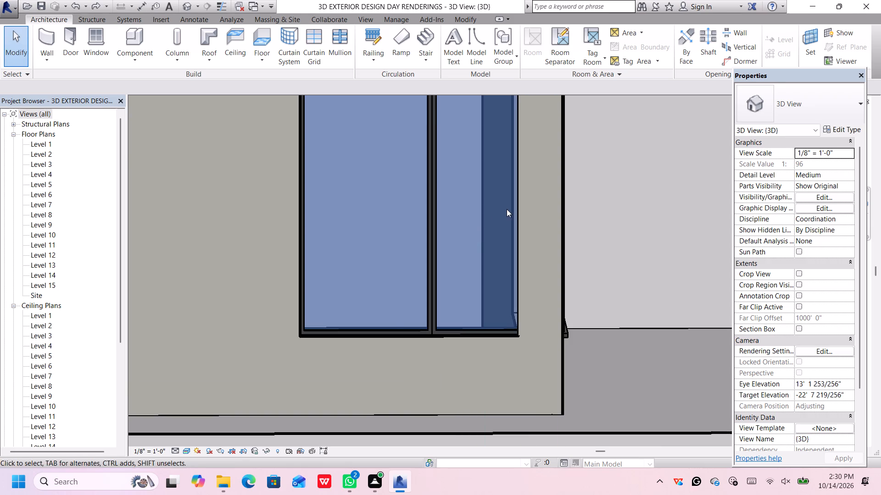
Cut a rectangular wall opening about 4' high from the paired window's upper outer corner to the building corner edge at sill level.
scroll(507, 209, "down", 2)
middle_click_drag(516, 197, 441, 246)
scroll(455, 154, "up", 1)
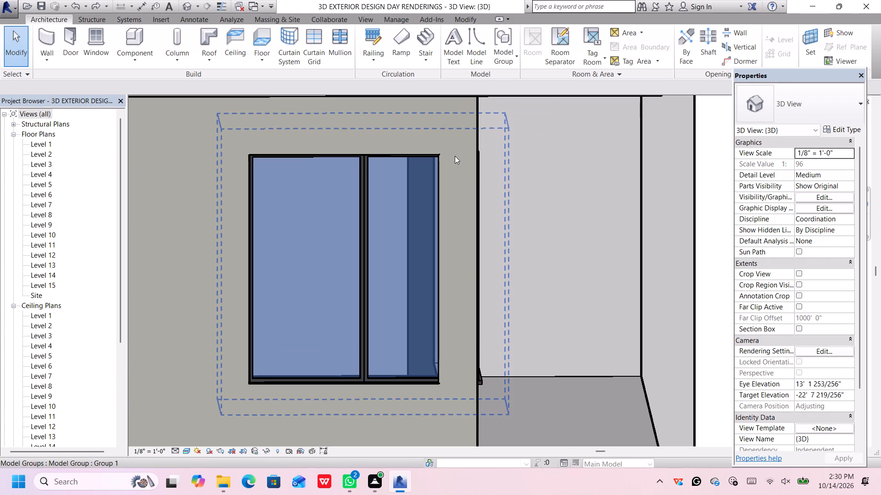
middle_click_drag(462, 171, 457, 160)
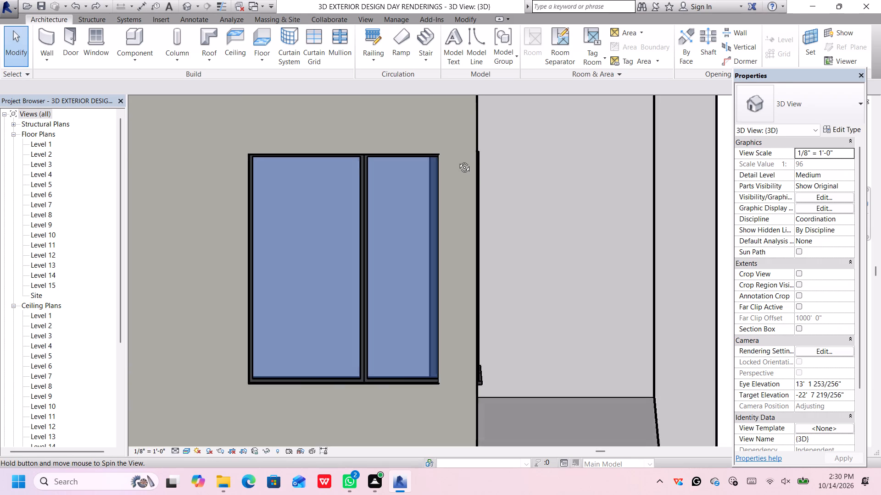
middle_click_drag(457, 160, 461, 157)
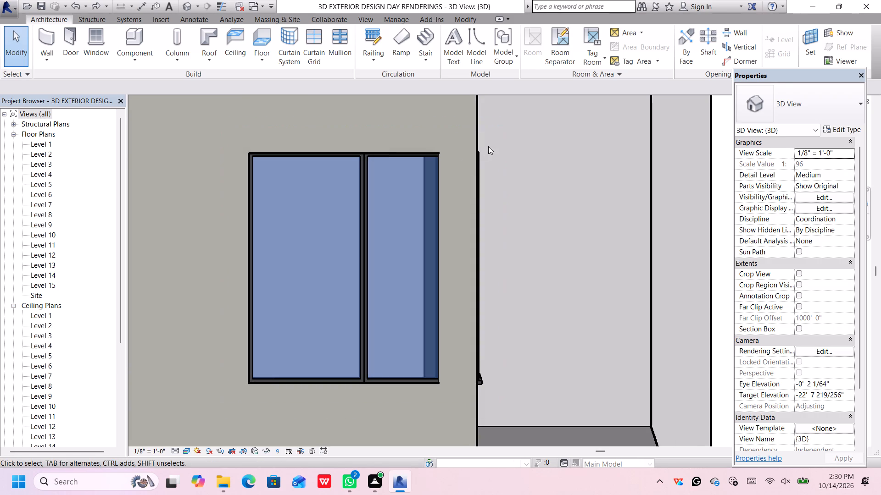
left_click(733, 29)
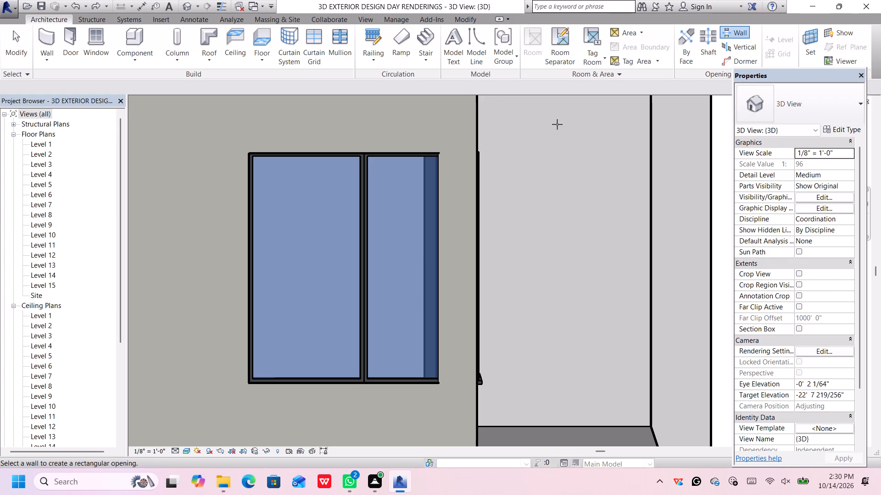
left_click_drag(438, 152, 443, 156)
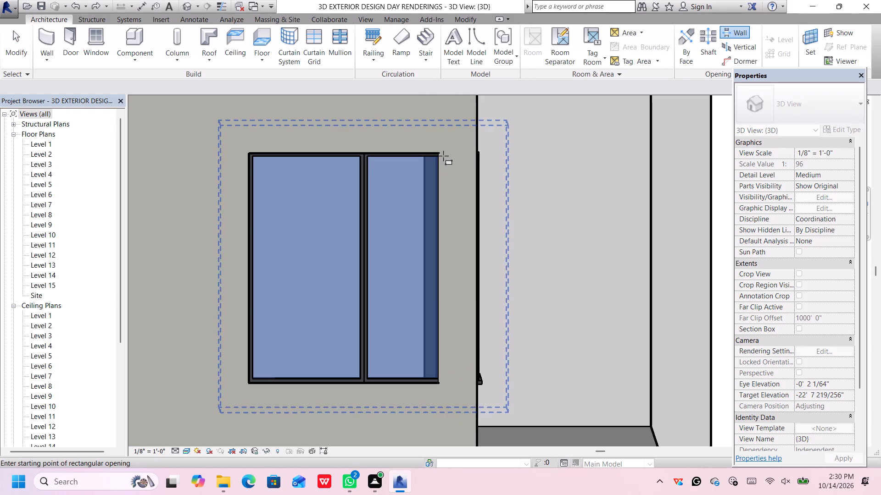
left_click_drag(443, 156, 466, 192)
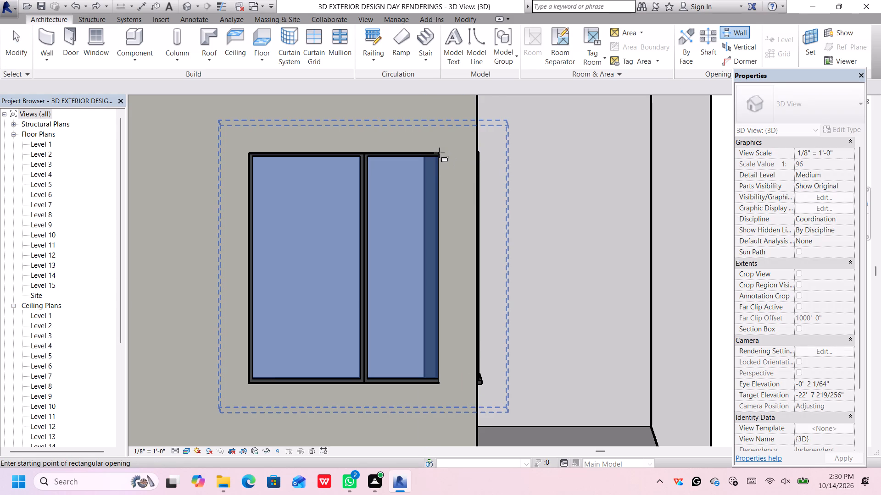
left_click(439, 152)
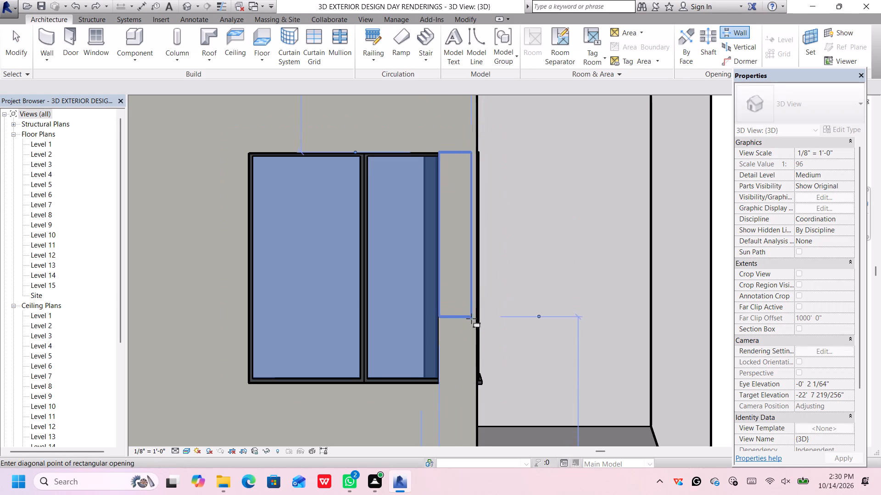
left_click(477, 384)
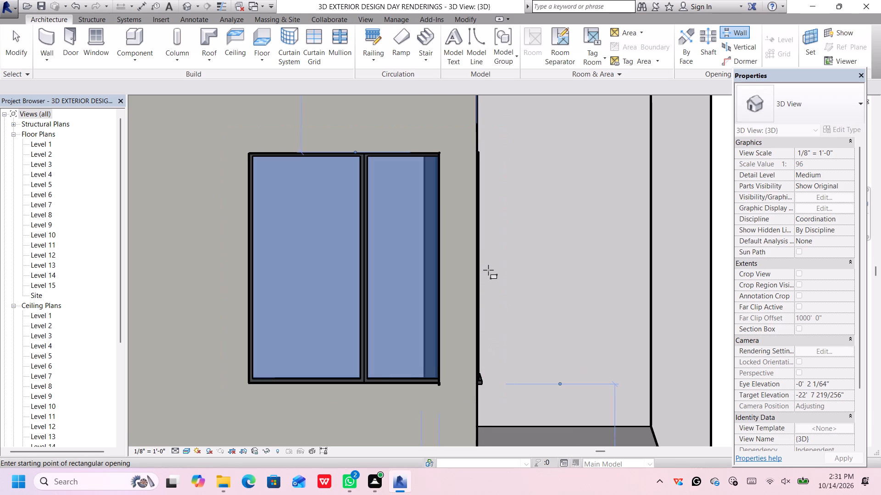
scroll(487, 270, "down", 2)
scroll(479, 269, "up", 3)
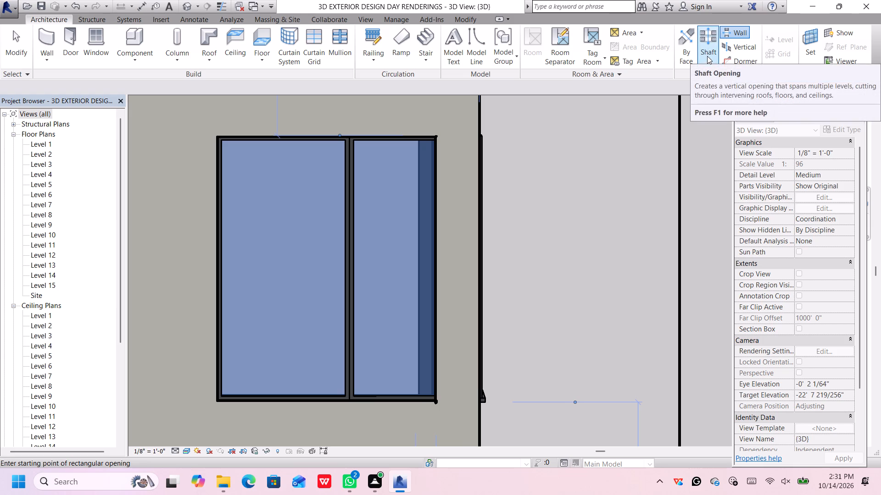
key("Escape")
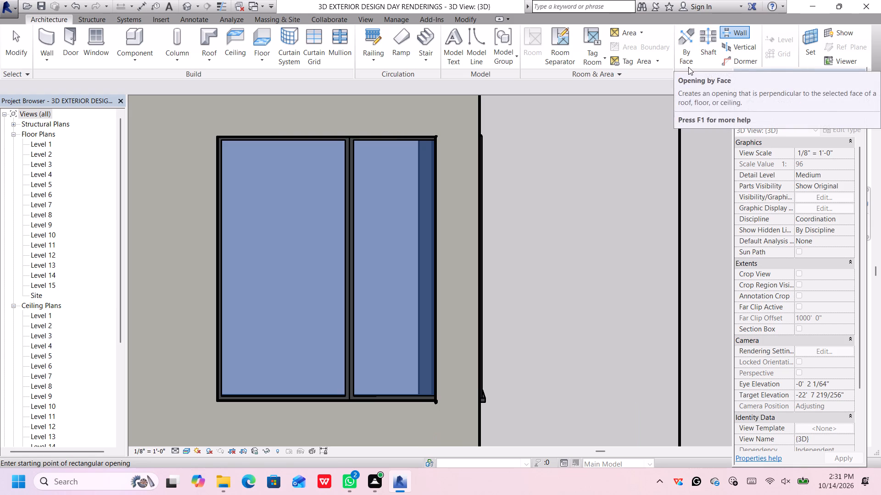
scroll(483, 254, "down", 3)
middle_click_drag(484, 263, 453, 257)
key("Escape")
key("Escape")
key("Escape")
key("Escape")
key("Escape")
key("Escape")
key("Escape")
key("Escape")
key("Escape")
key("Escape")
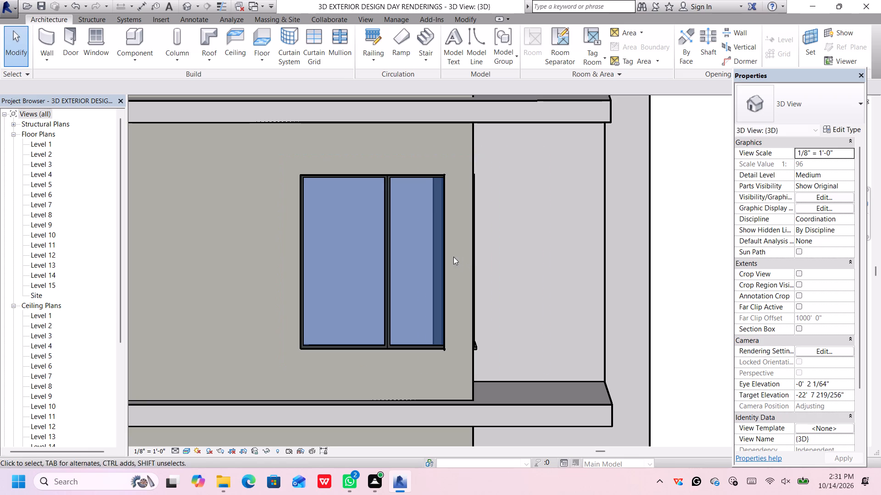
Nudge the rectangular wall opening sideways along its wall, away from the building corner toward the paired window.
middle_click_drag(453, 257, 443, 253)
scroll(286, 204, "down", 3)
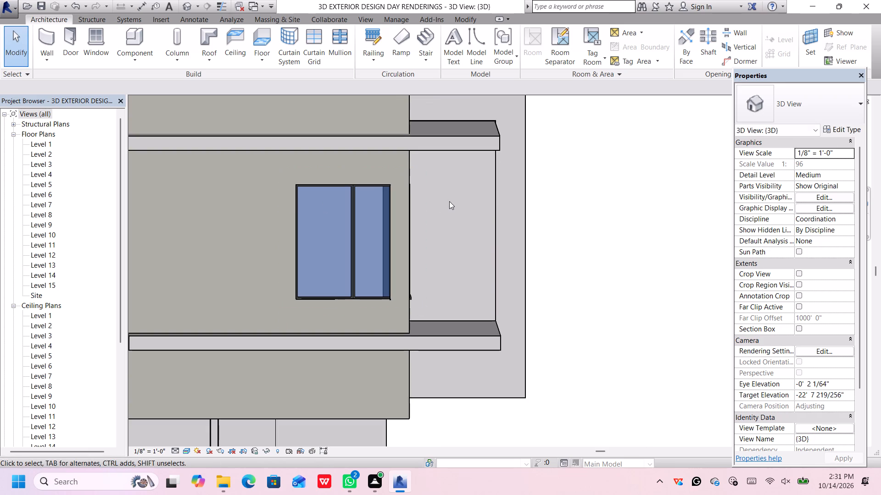
scroll(449, 201, "up", 4)
key("space")
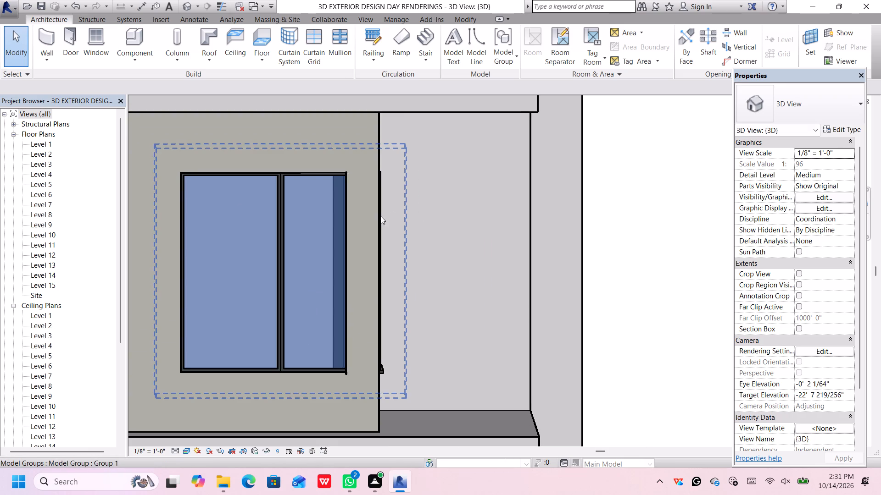
left_click(374, 217)
left_click(376, 216)
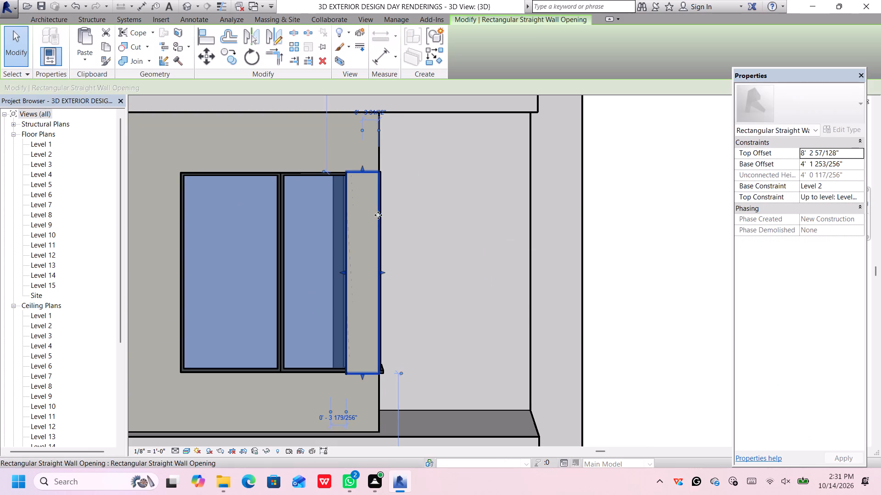
middle_click_drag(388, 213, 413, 207)
middle_click_drag(413, 208, 413, 209)
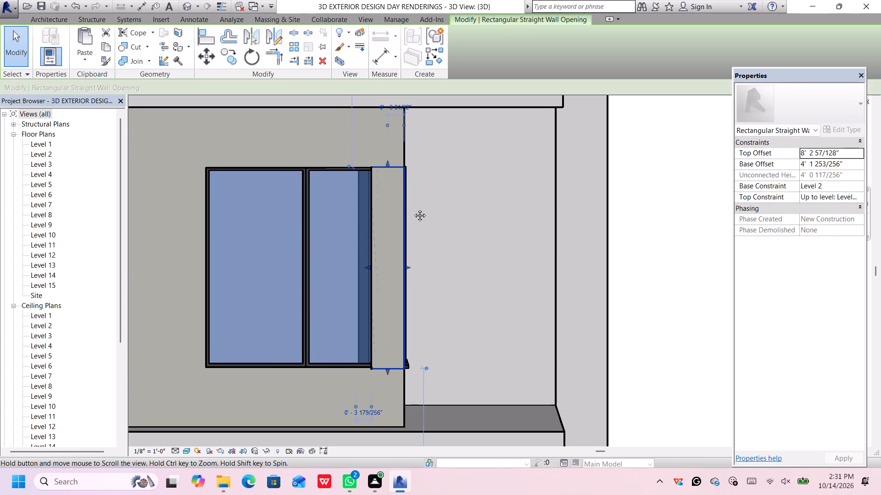
middle_click_drag(413, 209, 390, 210)
middle_click_drag(419, 226, 400, 225, "shift")
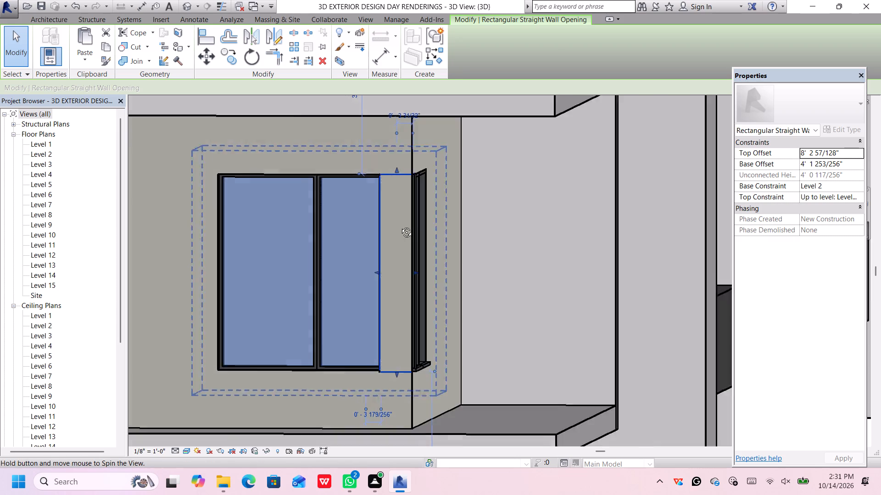
middle_click_drag(400, 225, 329, 242, "shift")
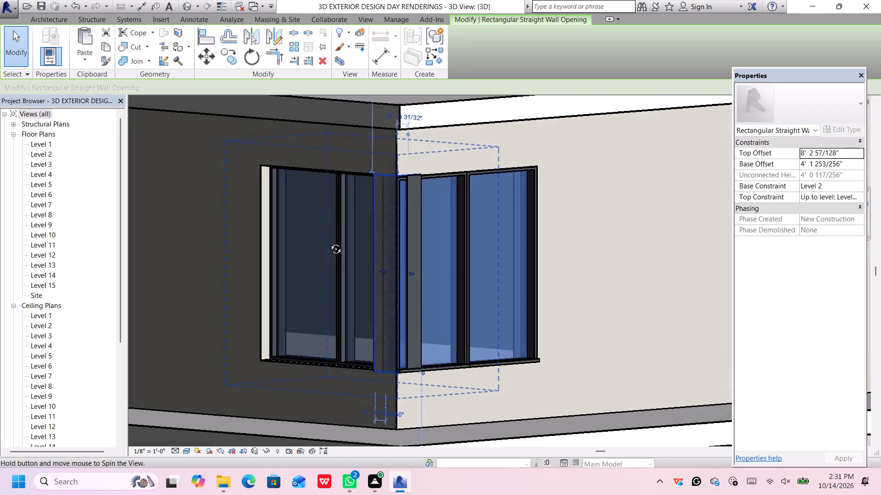
middle_click_drag(329, 242, 292, 260, "shift")
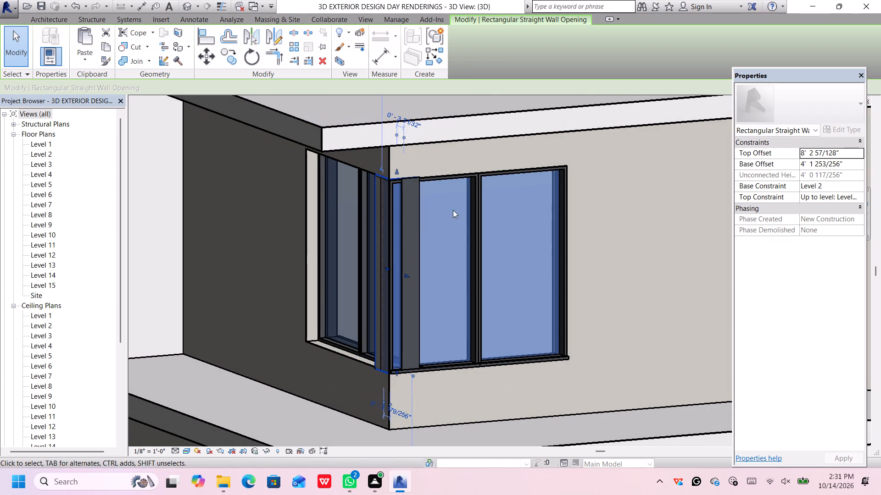
scroll(396, 211, "up", 2)
middle_click_drag(402, 219, 399, 175)
scroll(412, 252, "down", 2)
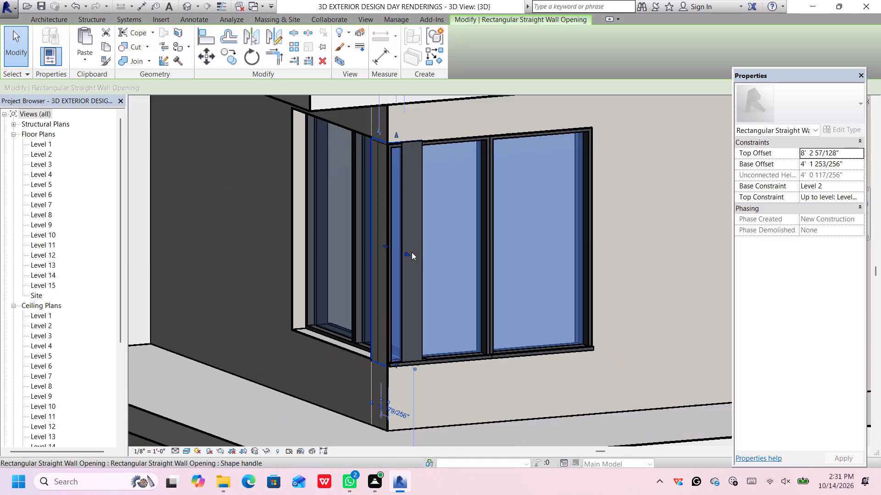
key("Left")
key("Left")
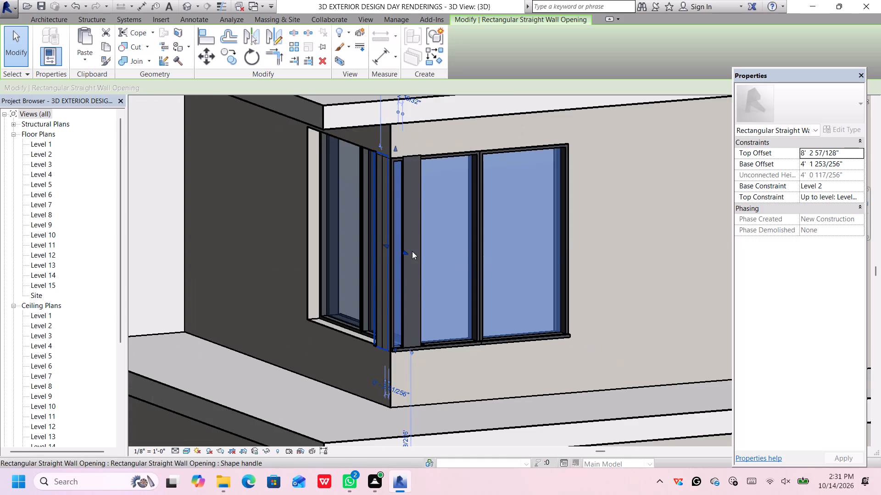
key("Left")
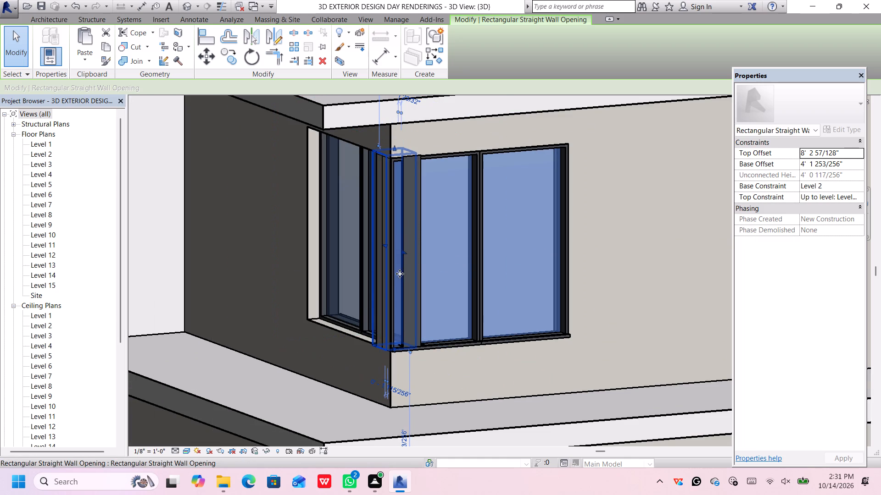
scroll(398, 299, "down", 1)
middle_click_drag(399, 297, 394, 282)
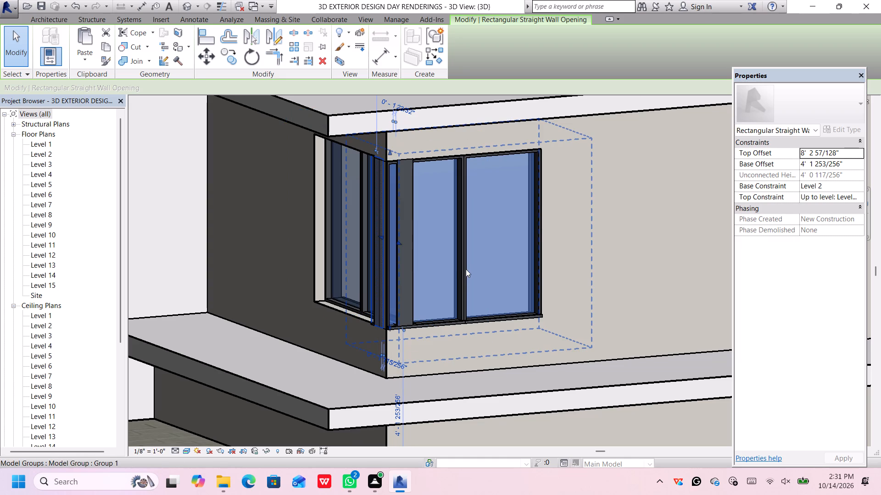
key("Escape")
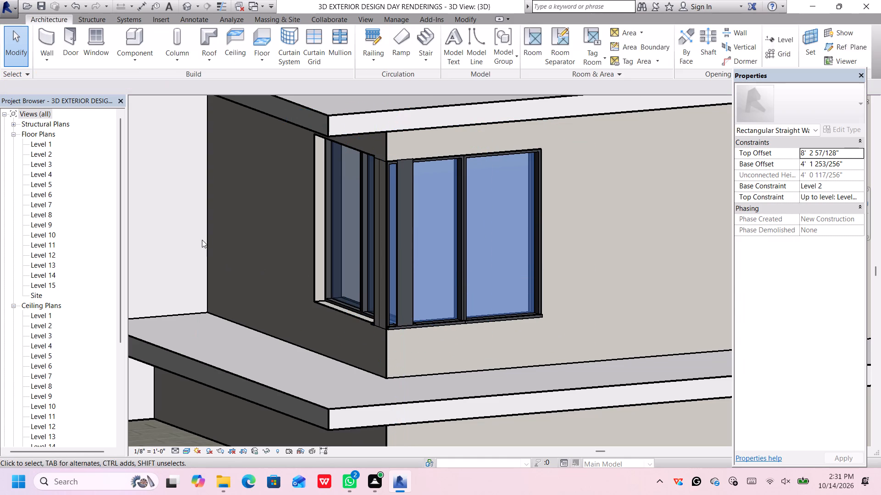
Examine the building corner where the two paired windows meet, viewing the remaining wall strip from both sides.
scroll(400, 264, "down", 3)
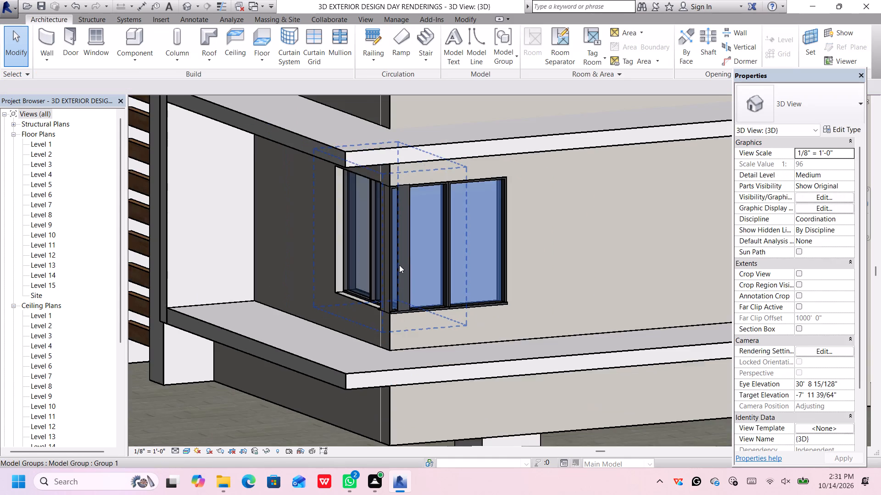
left_click(325, 434)
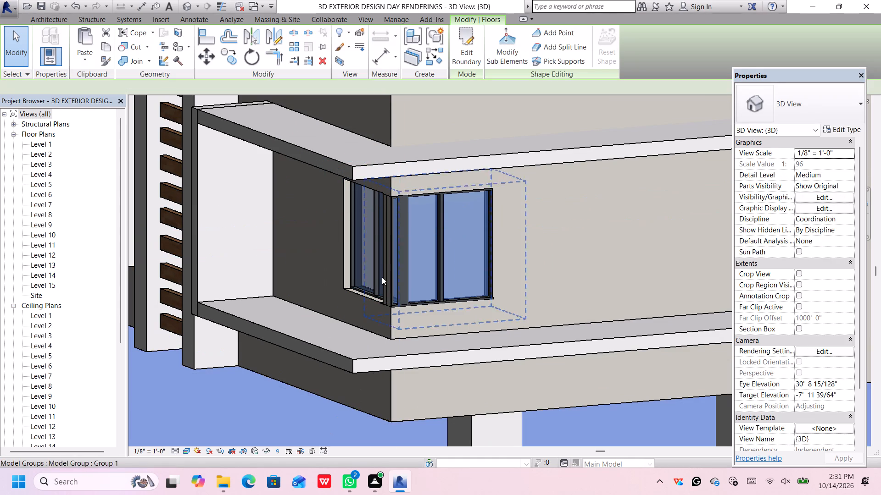
key("Escape")
scroll(383, 254, "up", 8)
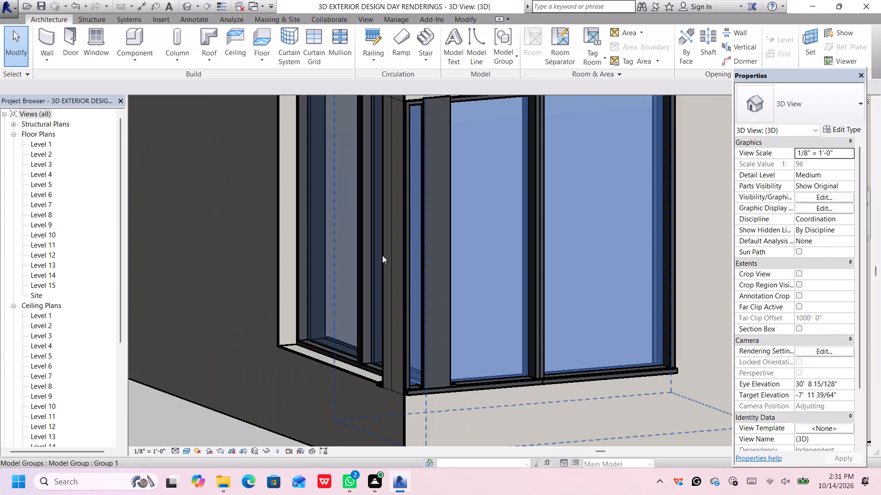
scroll(382, 255, "up", 1)
scroll(382, 255, "down", 3)
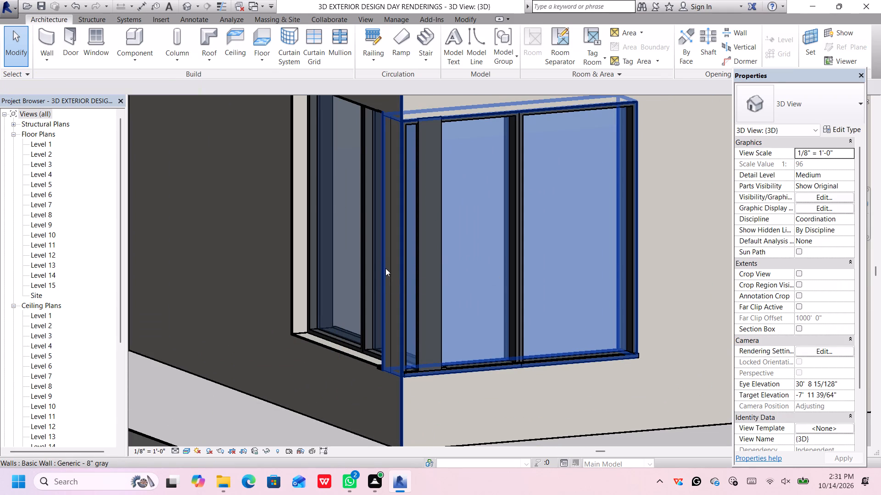
left_click(385, 268)
scroll(385, 268, "down", 2)
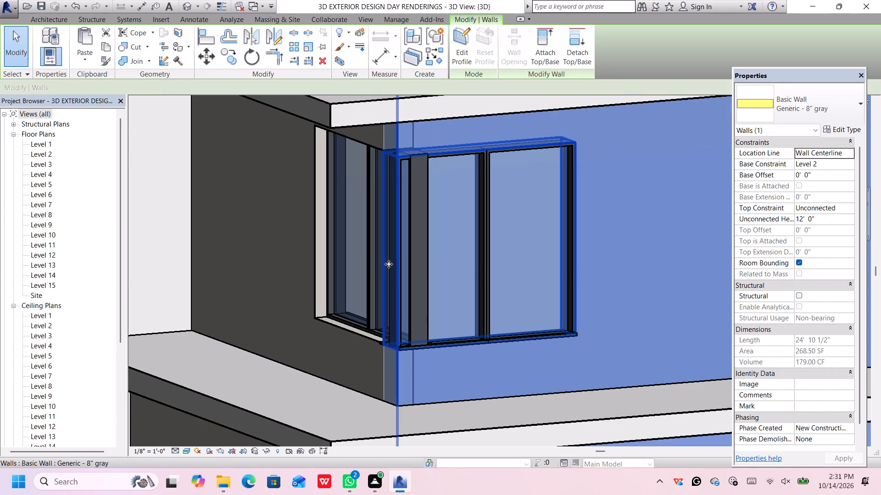
middle_click(396, 253)
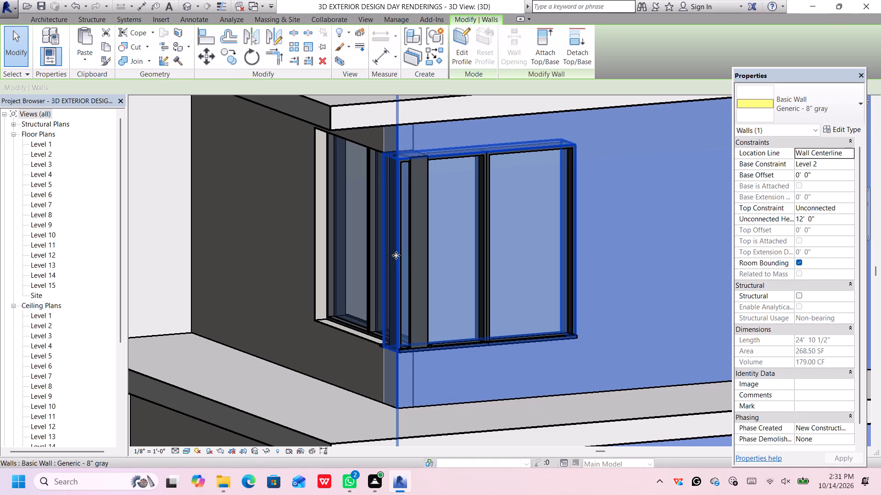
key("Escape")
key("Escape")
key("Escape")
key("Escape")
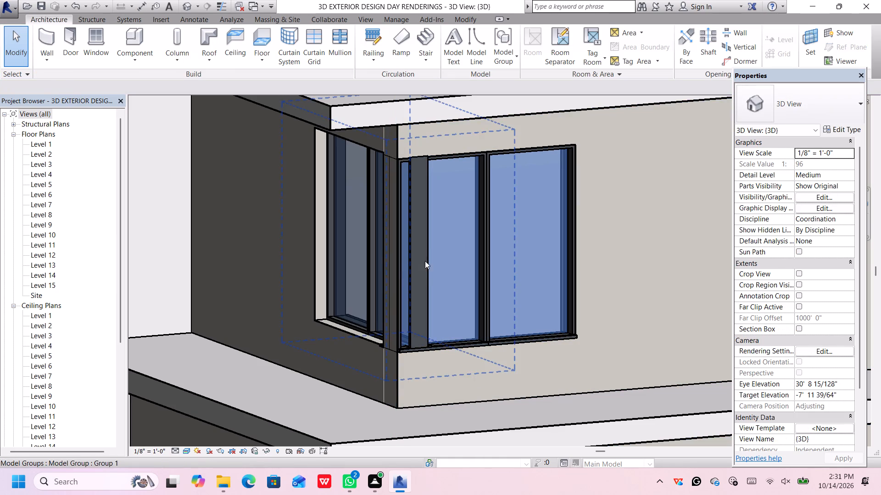
scroll(385, 332, "up", 5)
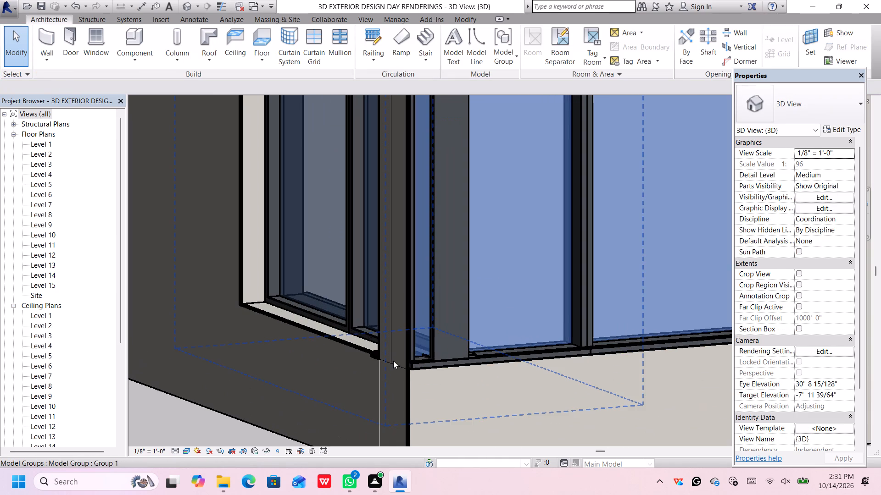
scroll(406, 355, "down", 4)
scroll(406, 352, "up", 1)
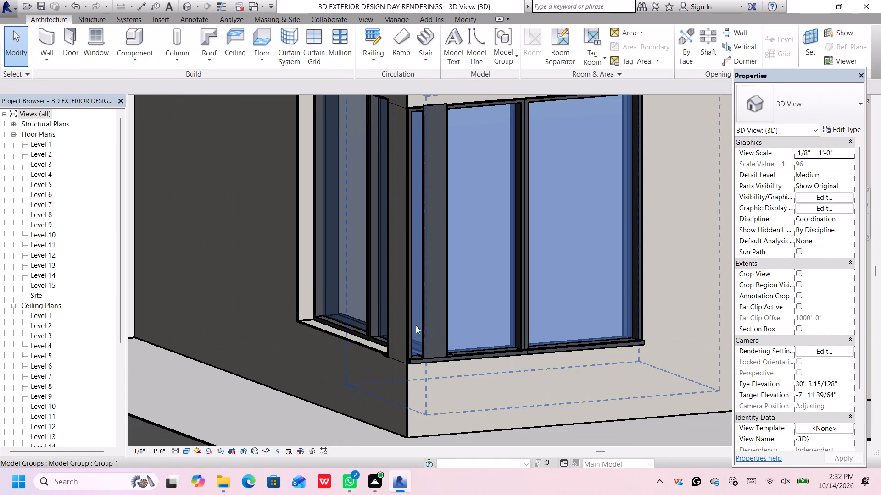
scroll(420, 320, "down", 3)
scroll(422, 312, "up", 1)
middle_click_drag(409, 290, 422, 290)
key("Escape")
key("Escape")
key("Escape")
key("Escape")
key("Escape")
key("Escape")
key("Escape")
key("Escape")
key("Escape")
key("Escape")
key("Escape")
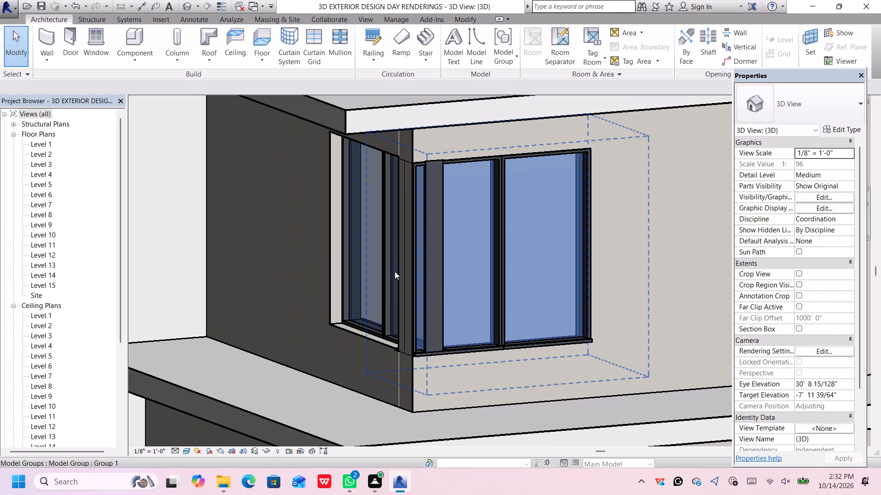
middle_click_drag(396, 275, 397, 275)
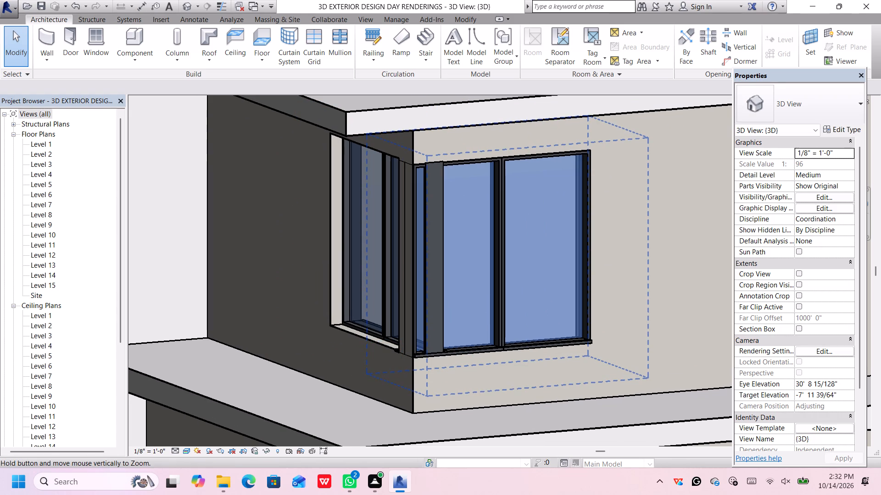
middle_click_drag(397, 275, 463, 274)
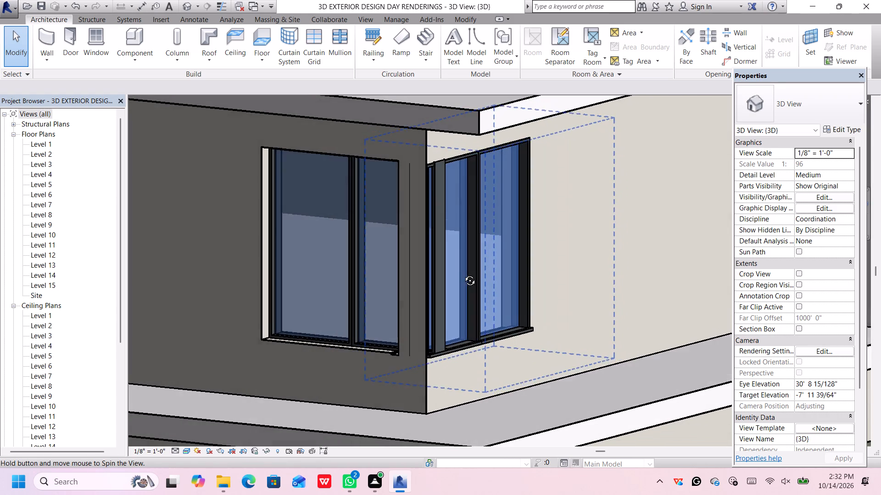
middle_click_drag(463, 274, 339, 259)
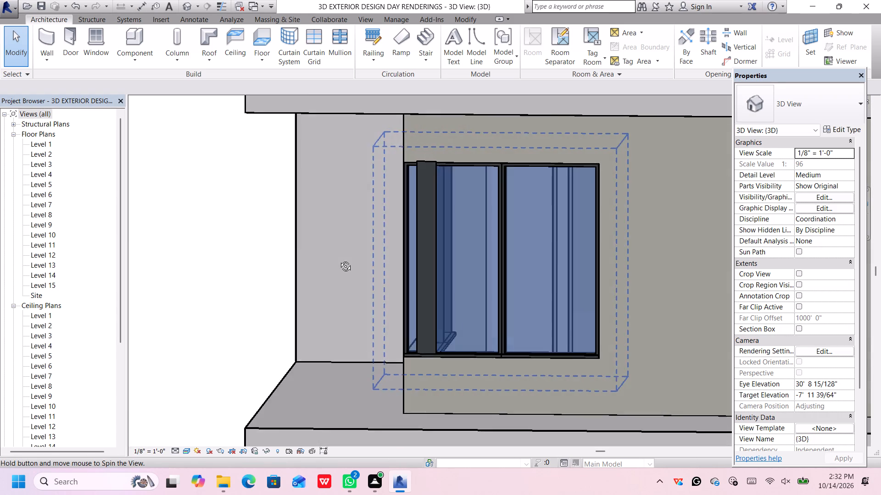
middle_click_drag(339, 259, 465, 291)
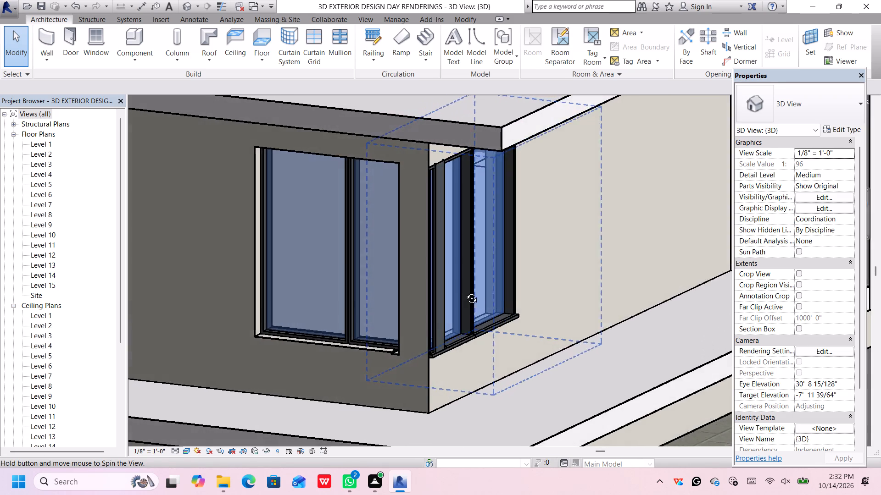
middle_click_drag(465, 291, 464, 292)
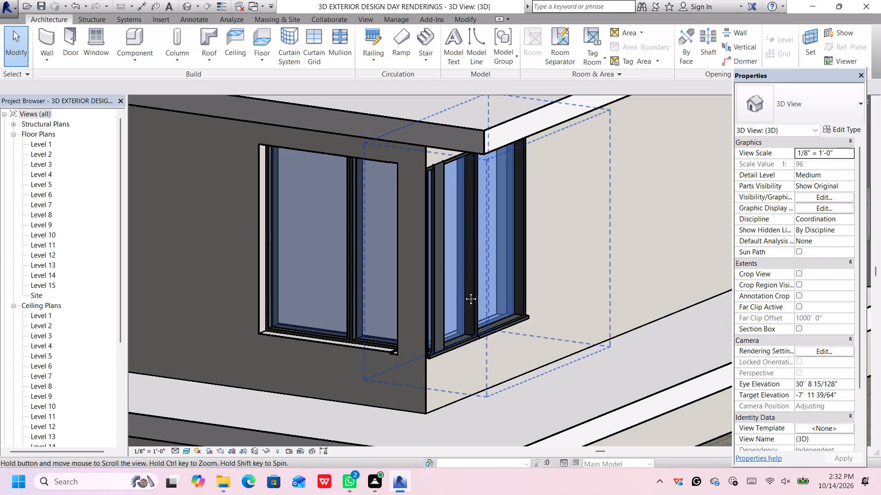
middle_click_drag(464, 292, 400, 295)
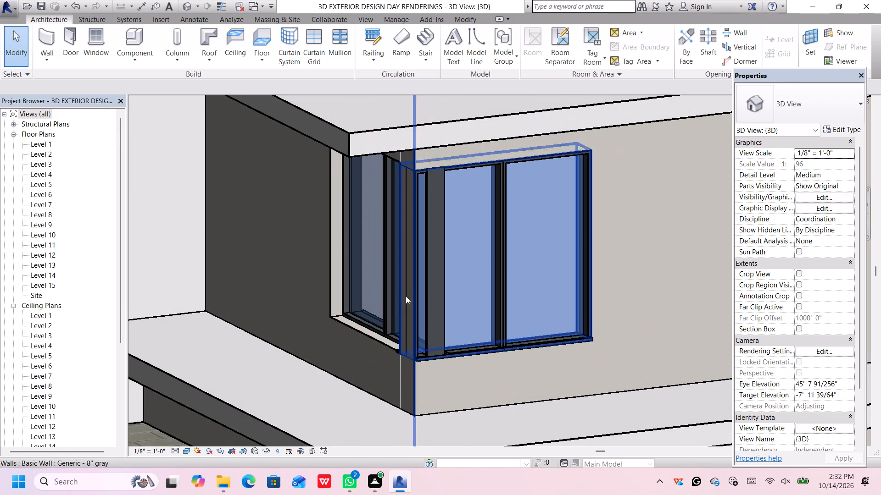
scroll(420, 273, "up", 1)
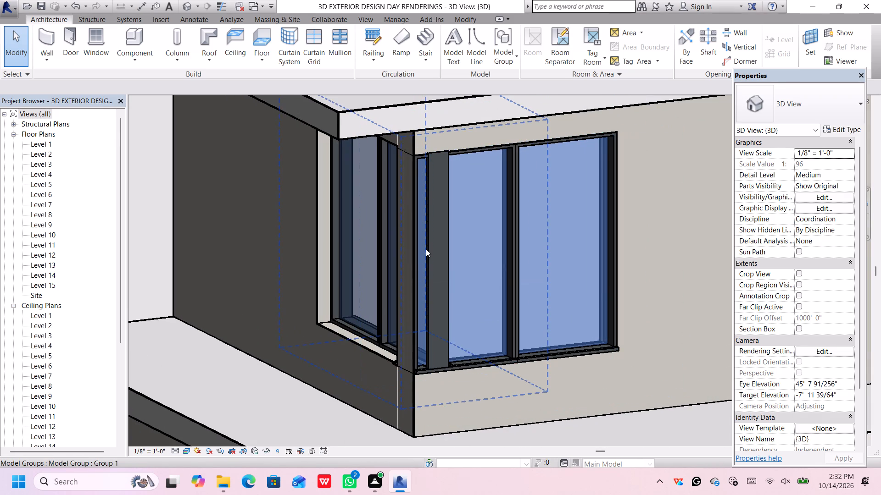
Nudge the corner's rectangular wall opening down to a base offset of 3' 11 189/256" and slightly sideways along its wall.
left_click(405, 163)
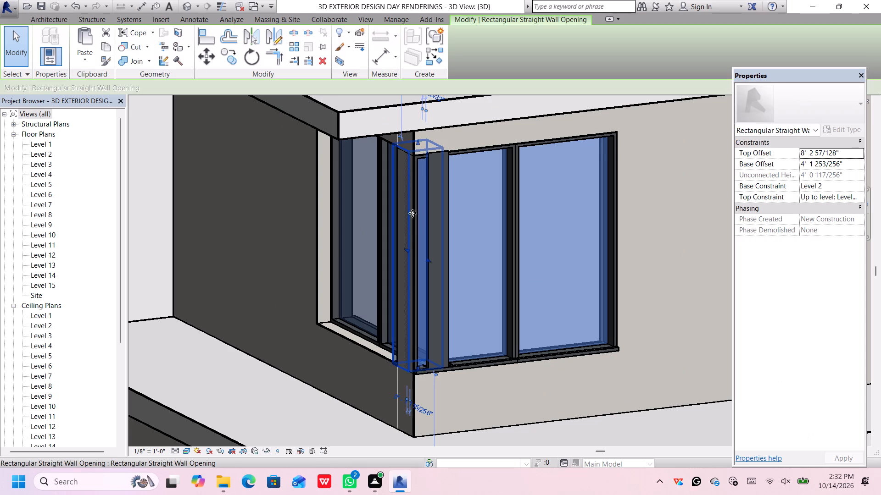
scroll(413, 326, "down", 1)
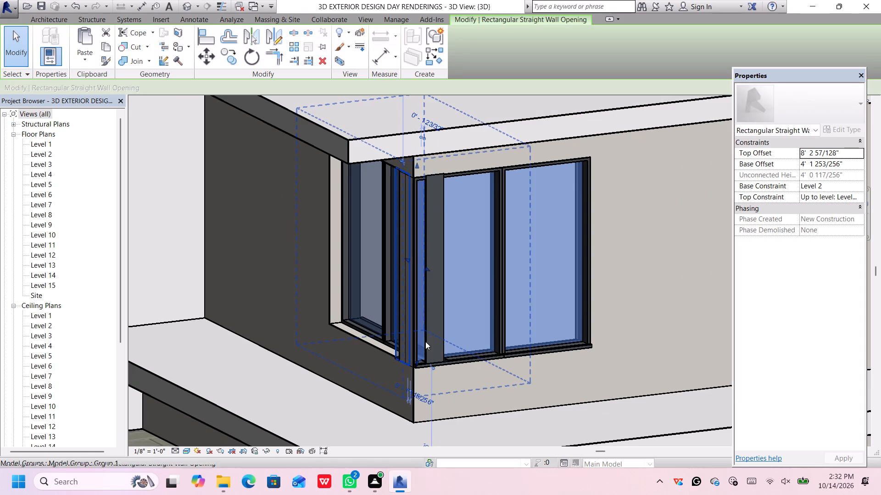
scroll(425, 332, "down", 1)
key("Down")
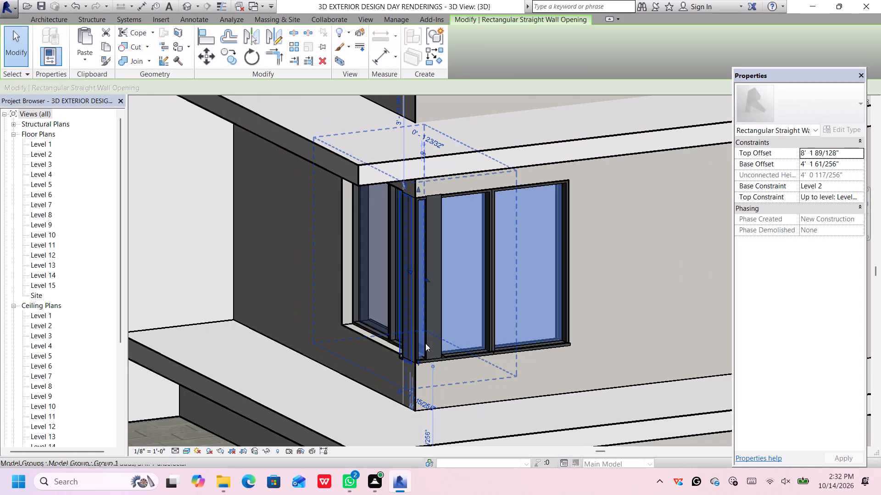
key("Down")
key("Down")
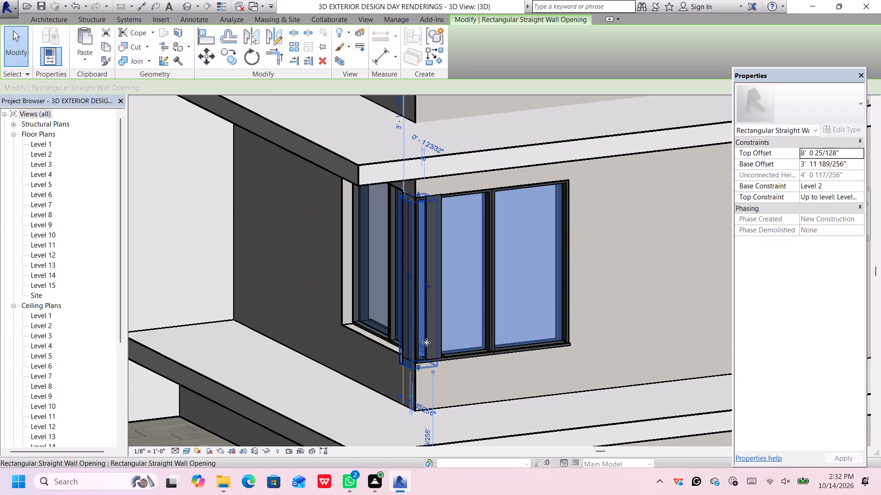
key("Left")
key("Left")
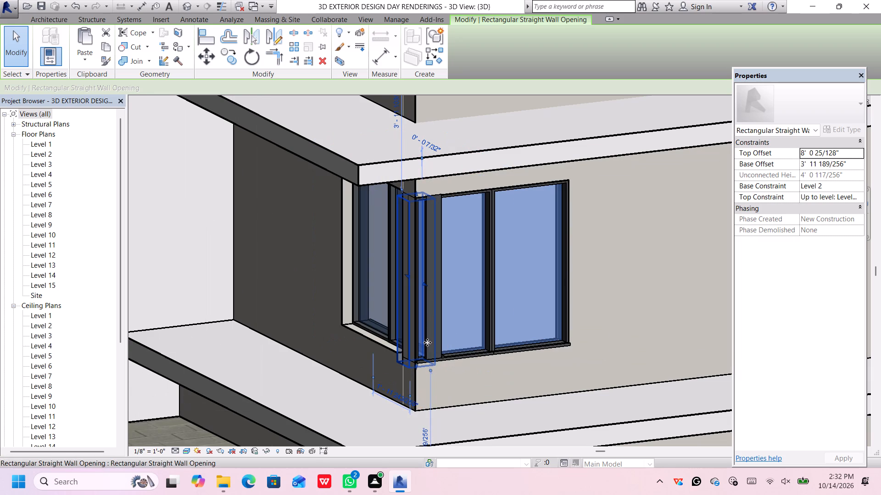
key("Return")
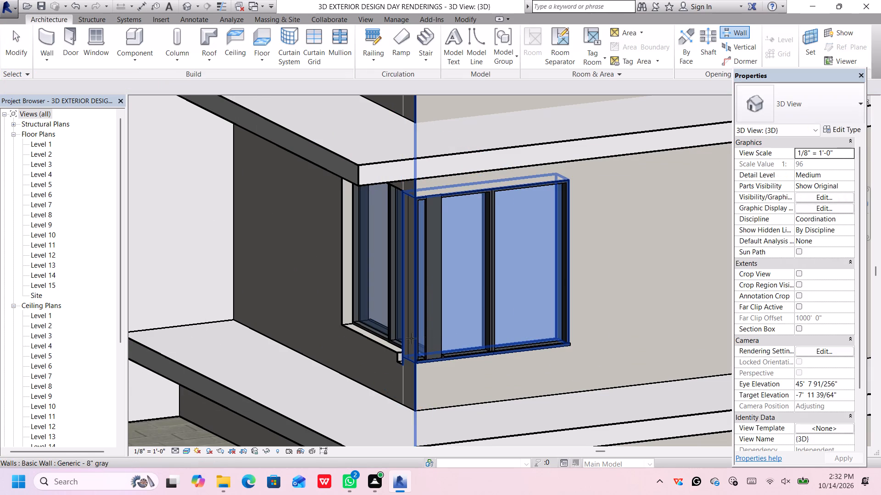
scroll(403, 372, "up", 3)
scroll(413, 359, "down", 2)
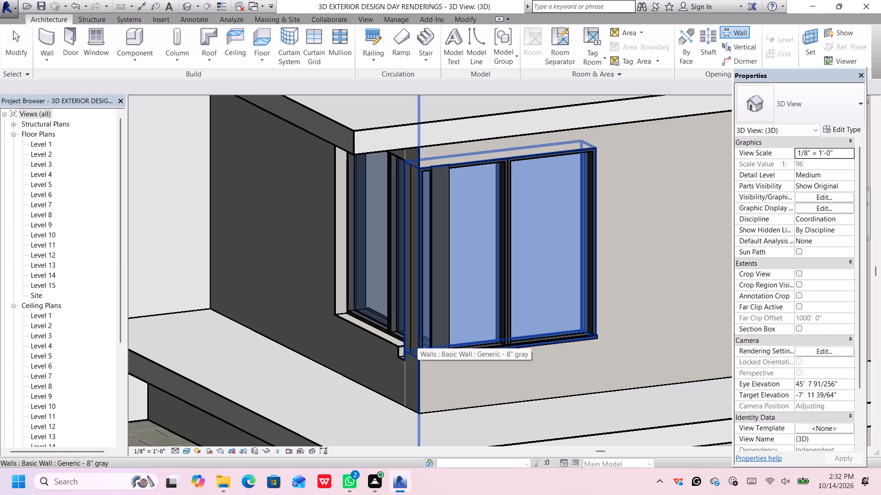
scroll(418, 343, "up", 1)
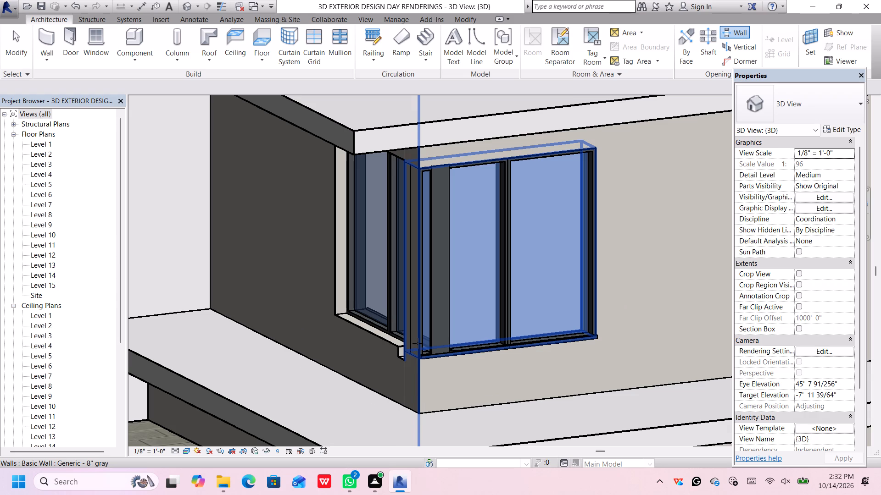
Undo the wall opening's downward and sideways nudges, together with the edits made just before them.
key("ctrl+z")
key("ctrl+z")
key("ctrl+z")
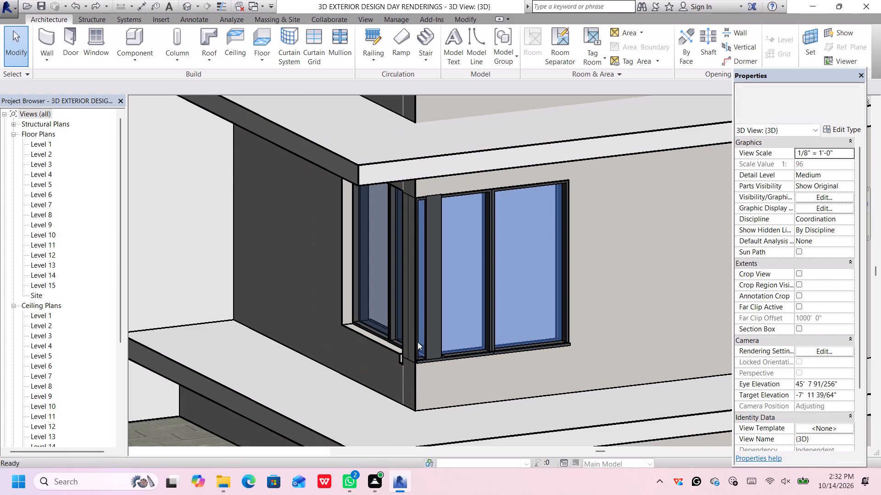
key("ctrl+z")
key("ctrl+z")
key("ctrl+z")
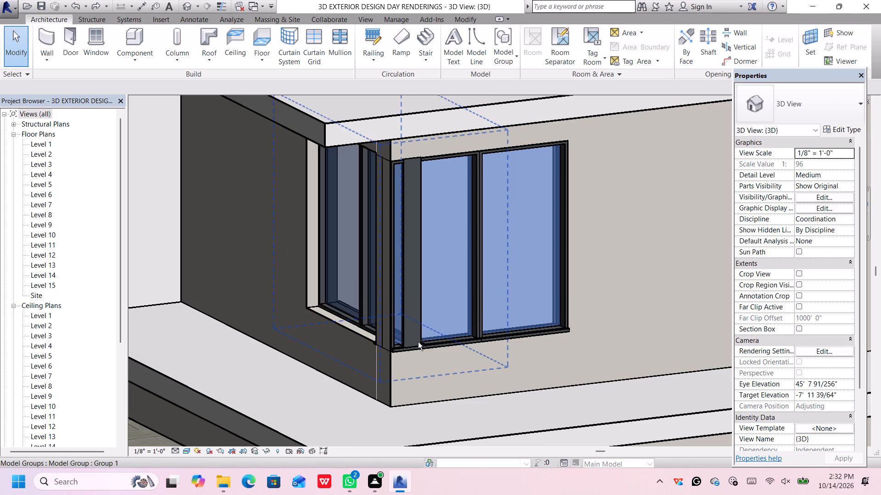
key("ctrl+z")
key("ctrl+z")
key("ctrl+z")
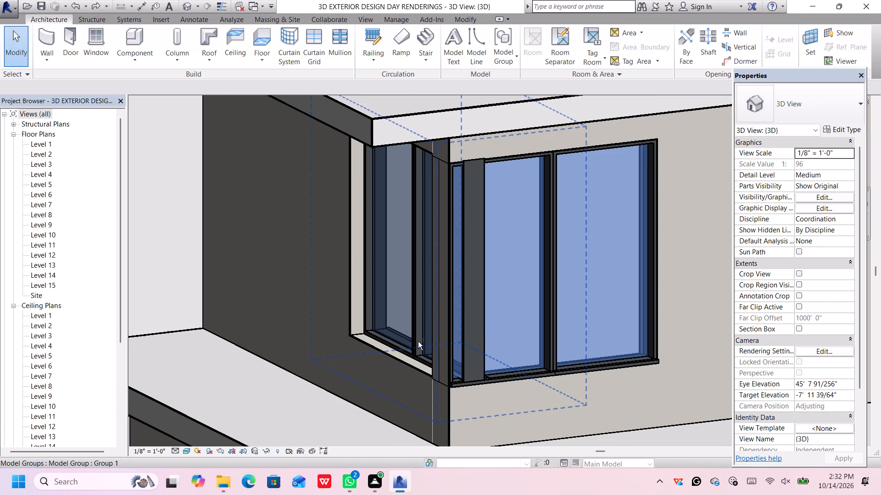
Nudge the Group 1 paired-window model group at the corner slightly down, to an origin level offset of -0' 0 119/256".
left_click(465, 289)
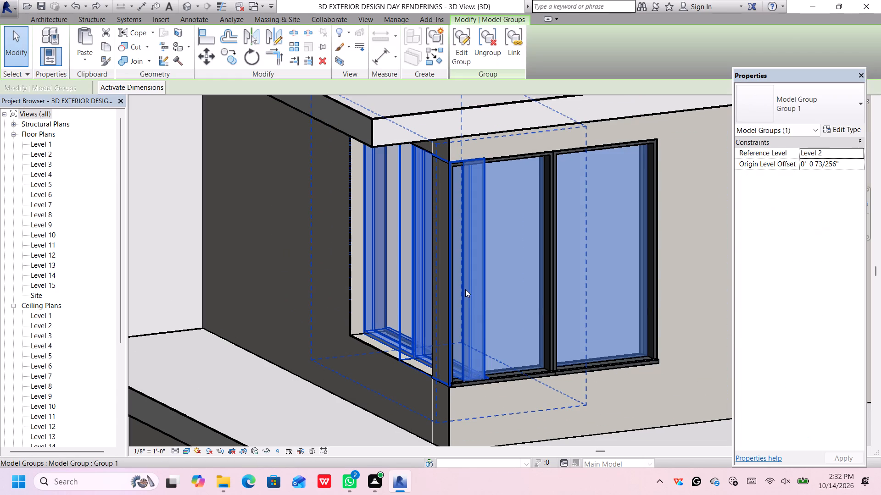
scroll(465, 289, "down", 3)
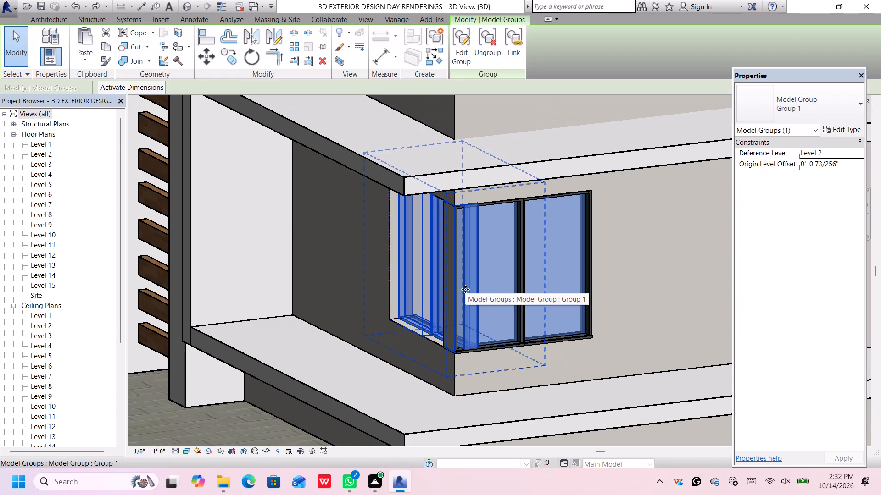
middle_click_drag(465, 289, 595, 289)
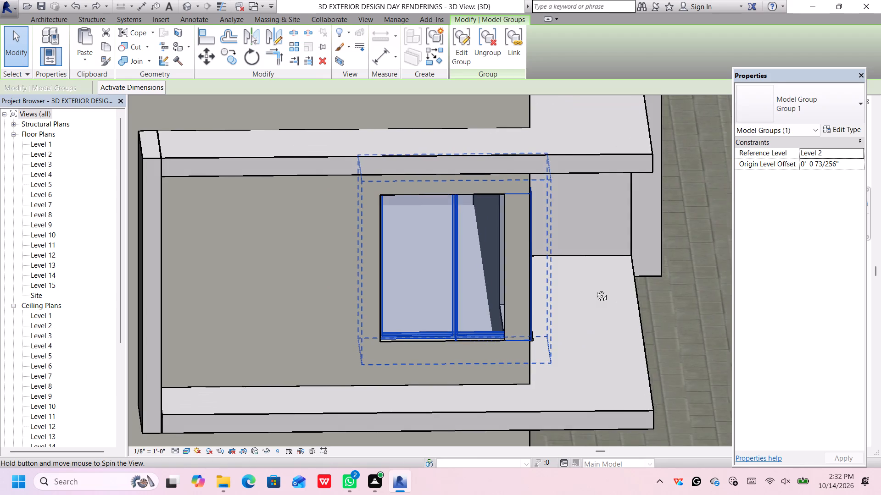
middle_click_drag(595, 289, 536, 251)
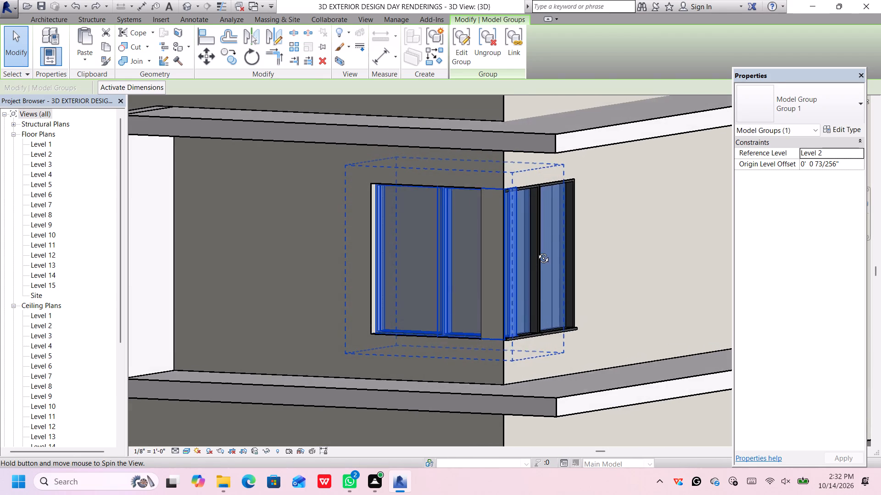
middle_click_drag(536, 251, 542, 258)
key("Down")
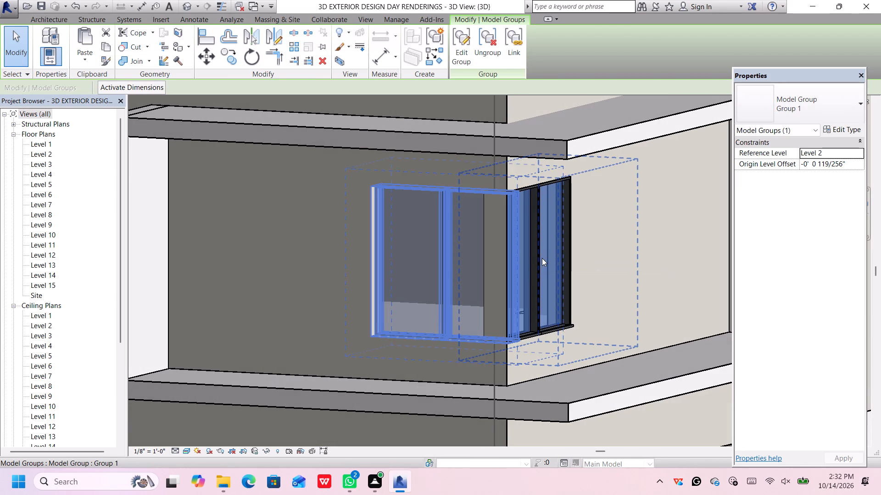
key("Down")
key("Down")
key("Up")
key("Up")
scroll(491, 274, "down", 1)
middle_click_drag(493, 275, 542, 277)
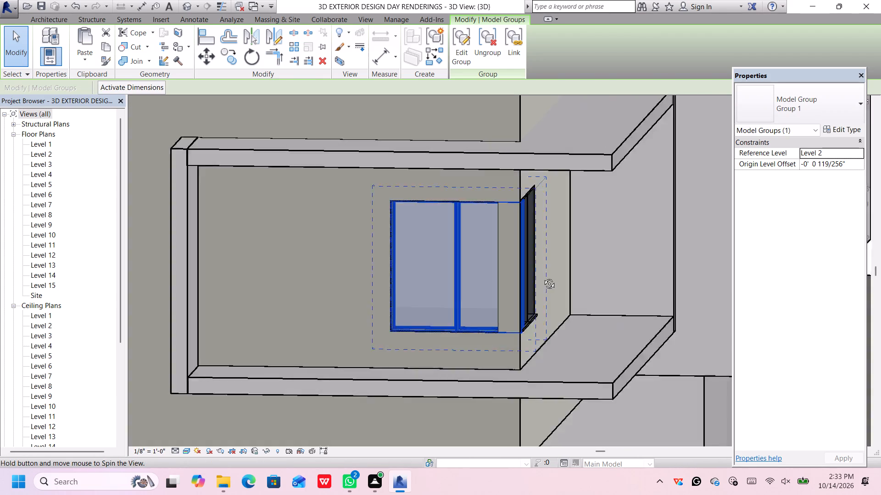
Nudge the Group 1 paired-window model group at the corner up to an origin level offset of 0' 0 9/256".
middle_click_drag(542, 277, 553, 271)
scroll(529, 291, "up", 5)
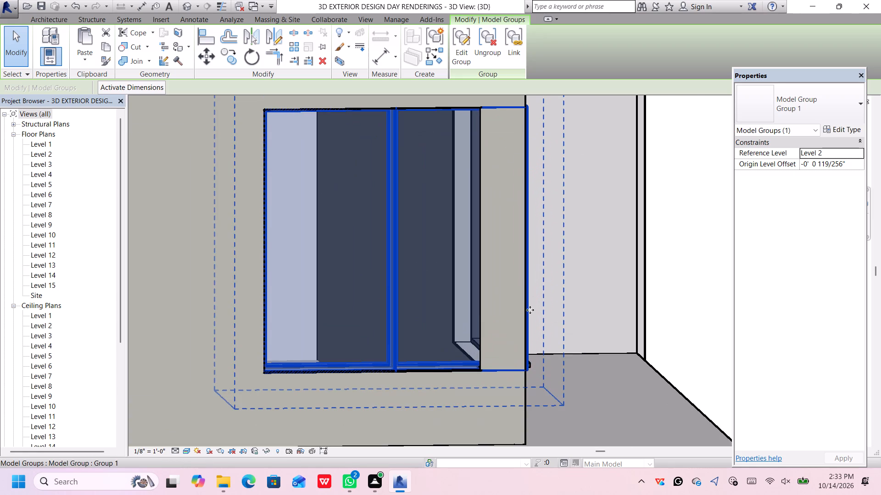
scroll(533, 310, "down", 1)
scroll(537, 300, "up", 1)
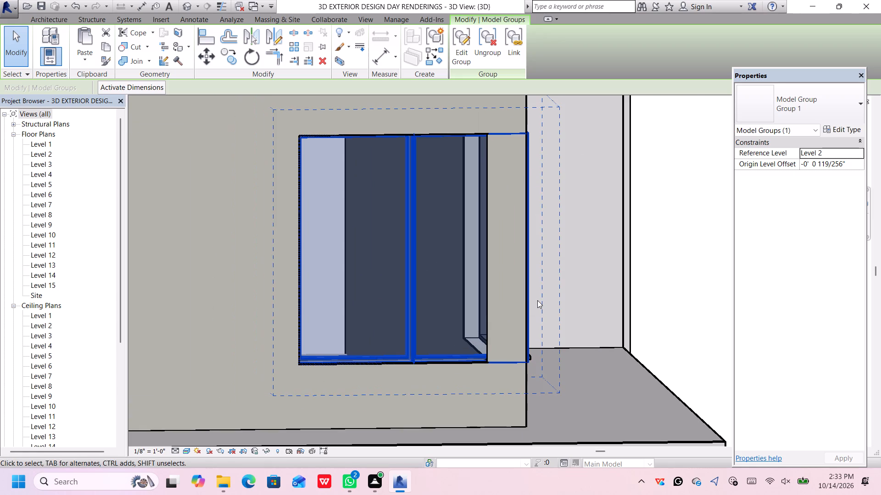
key("Down")
key("Up")
key("Up")
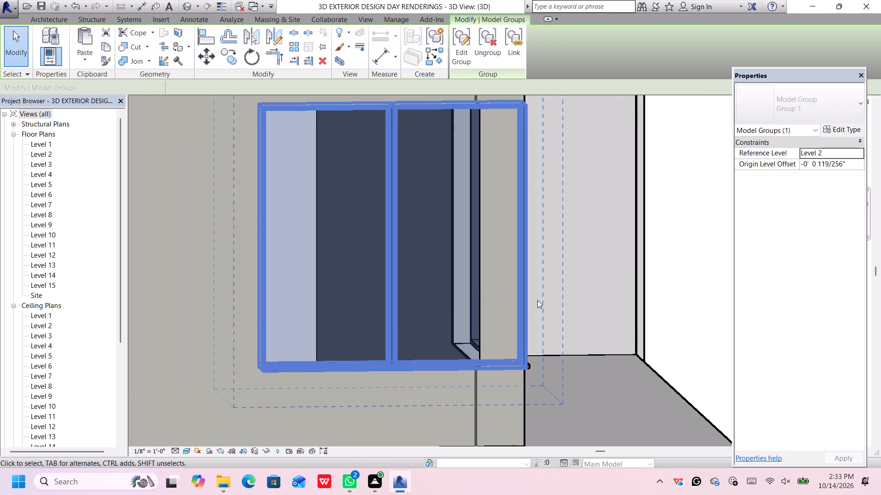
scroll(570, 285, "down", 3)
Nudge the Group 1 paired-window group sideways along its dark side wall, away from the building corner.
middle_click_drag(607, 293, 607, 294)
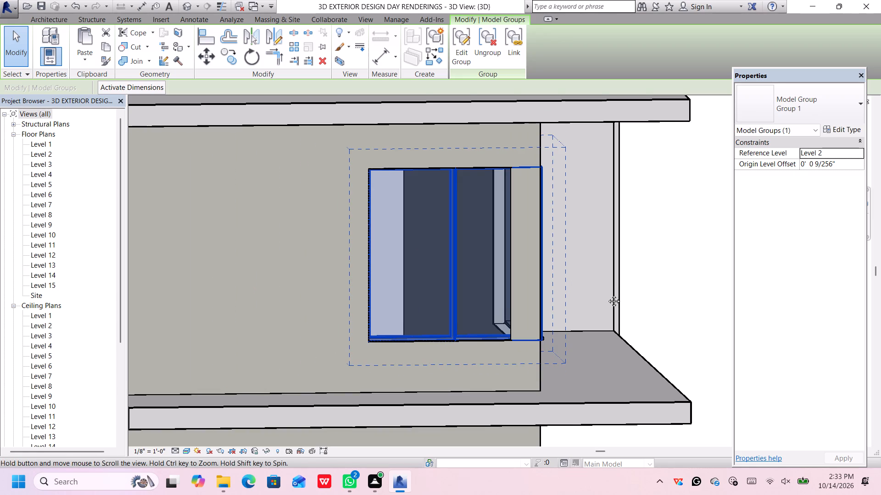
middle_click_drag(607, 294, 478, 295)
scroll(478, 295, "up", 1, "shift")
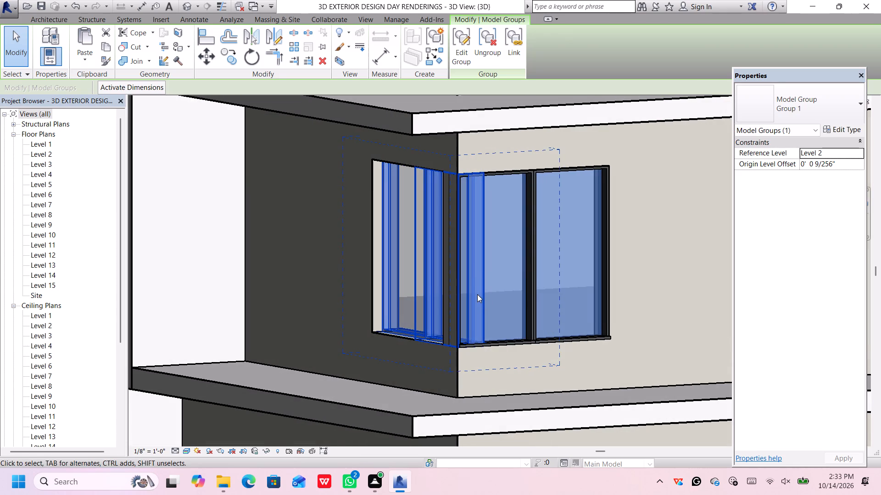
scroll(477, 275, "up", 1)
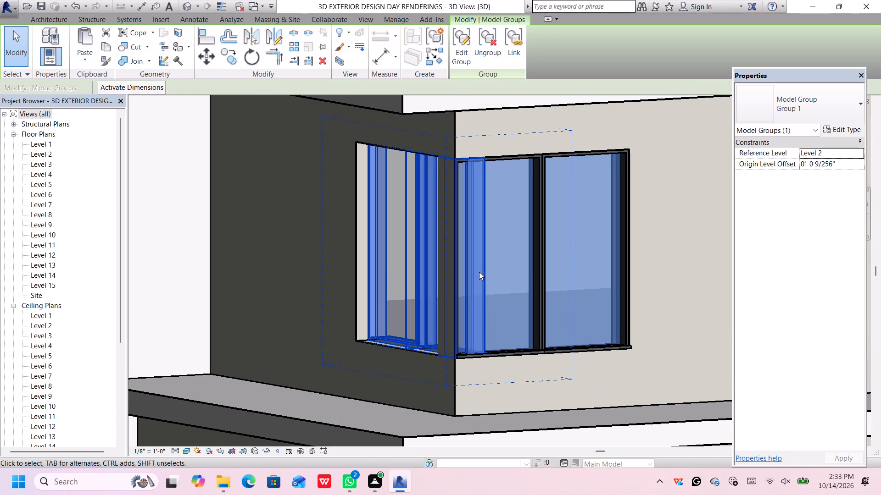
key("Left")
key("Left")
key("Left")
key("Left")
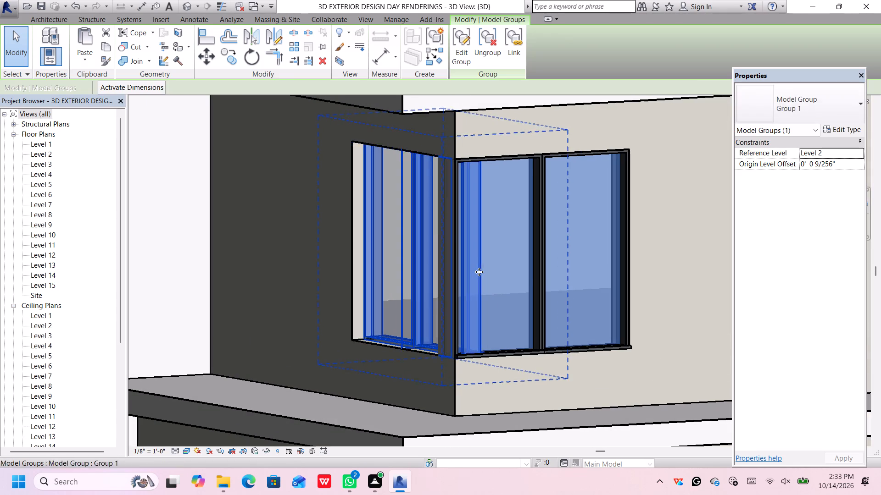
key("Left")
key("Left")
key("Left")
key("Left")
key("Left")
key("Left")
key("Left")
key("Left")
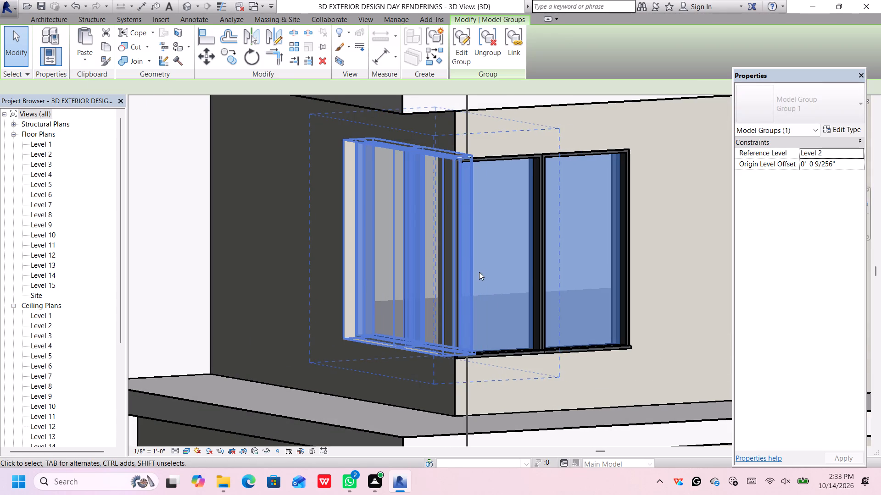
key("Left")
key("Left")
key("Left")
Nudge the Group 1 paired-window group slightly back toward the corner and up to an origin level offset of 0' 0 137/256".
scroll(479, 272, "down", 2)
scroll(475, 304, "up", 4)
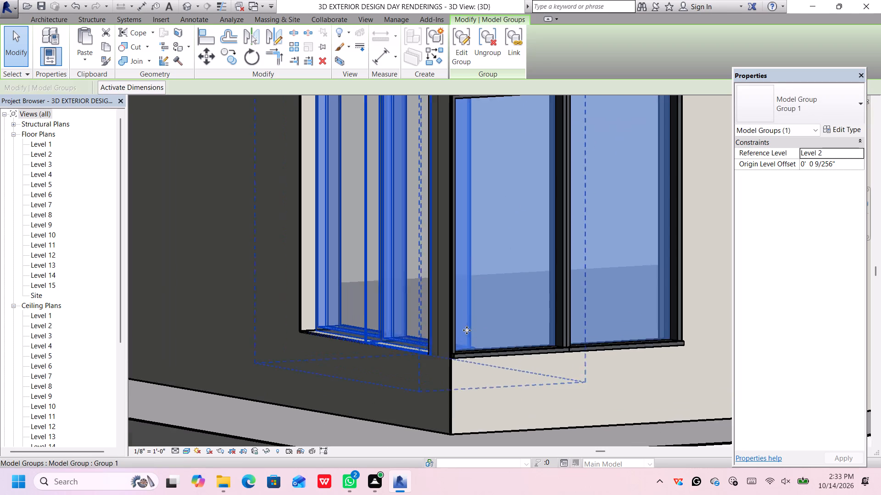
scroll(467, 330, "up", 1)
scroll(440, 356, "up", 5)
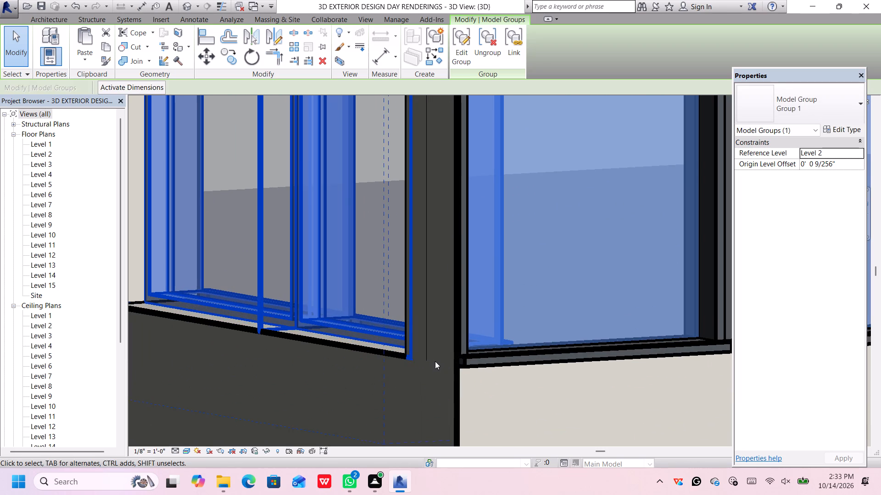
scroll(435, 360, "down", 9)
middle_click_drag(389, 309, 421, 321)
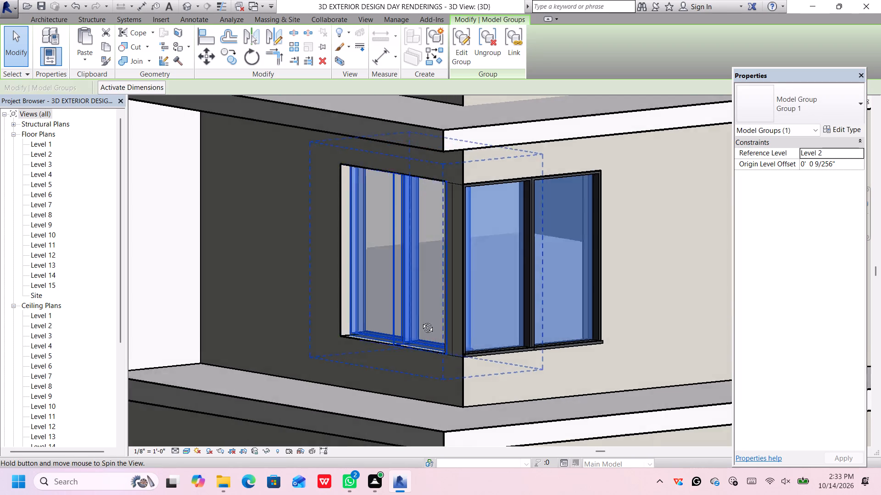
middle_click_drag(421, 321, 457, 337)
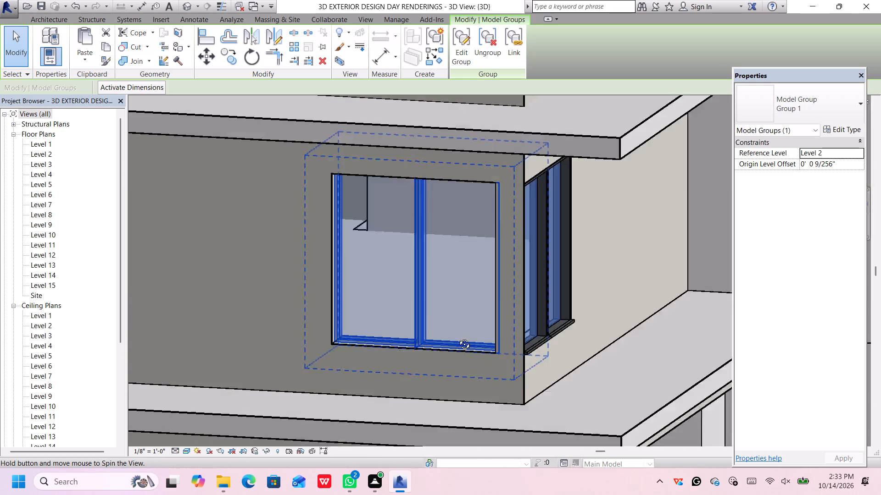
middle_click_drag(457, 337, 427, 345)
middle_click(363, 338, "shift")
middle_click_drag(494, 364, 421, 347, "shift")
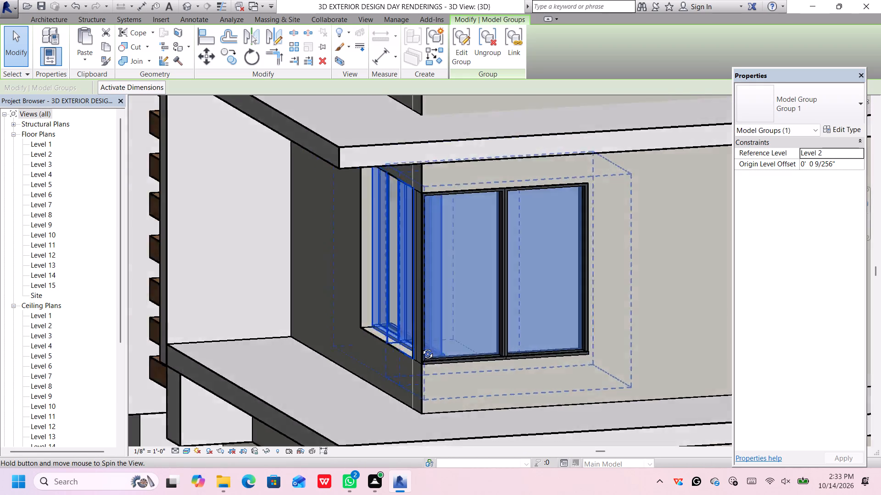
middle_click_drag(421, 347, 396, 340, "shift")
scroll(403, 340, "up", 7)
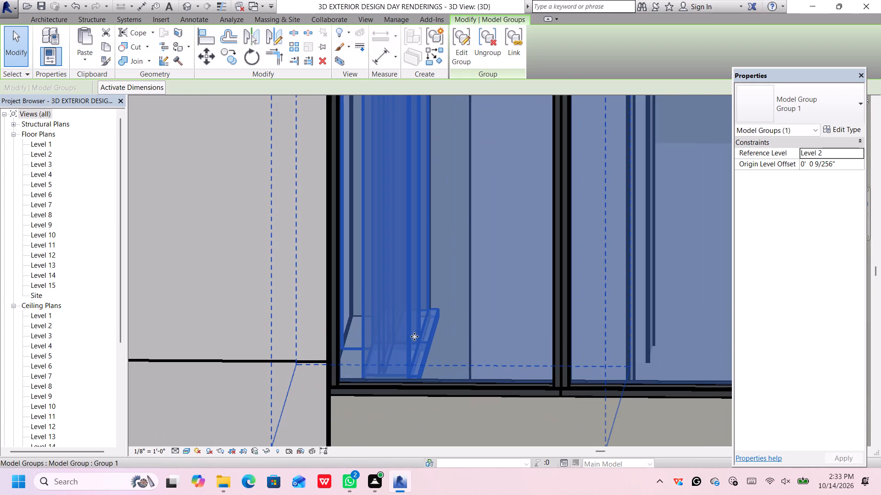
key("Left")
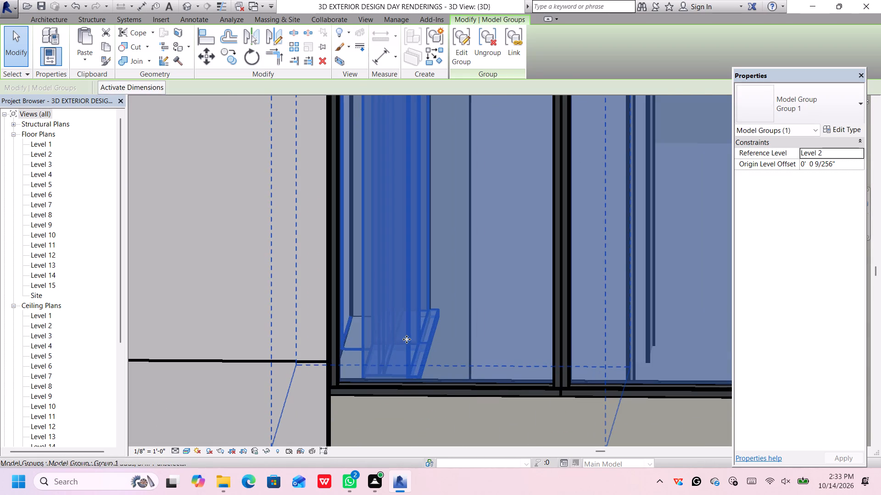
key("Left")
key("Left")
key("Left")
key("Left")
key("Left")
key("Left")
key("Left")
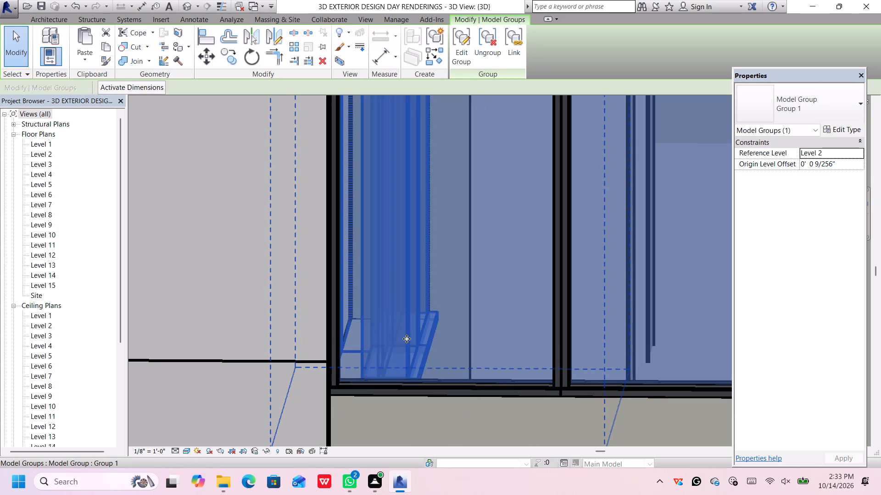
key("Up")
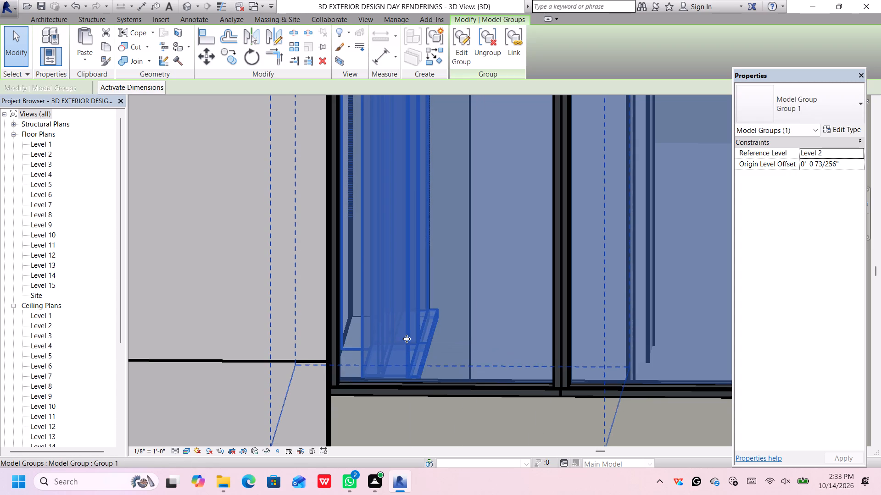
key("Up")
Nudge the Group 1 window group further toward the corner and up to an origin level offset of 0' 0 201/256".
key("Left")
key("Left")
key("Left")
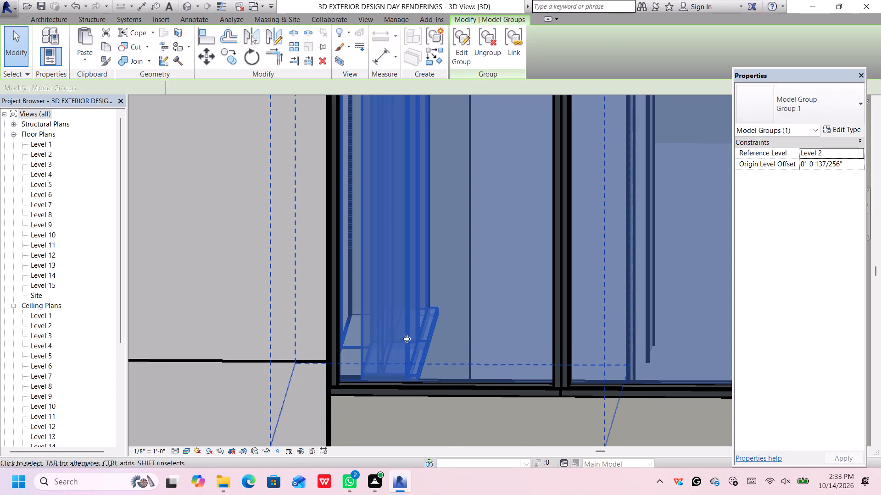
key("Left")
key("Left")
key("Left")
key("Left")
key("Left")
key("Left")
key("Left")
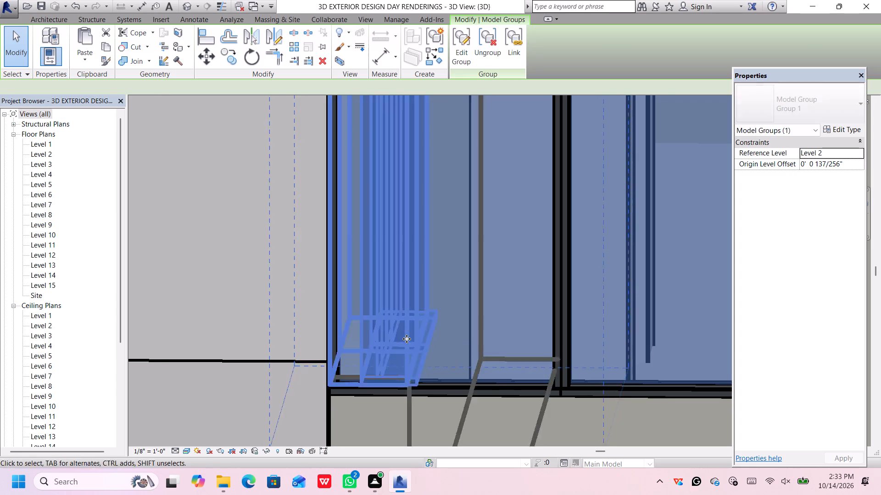
key("Left")
key("Left")
key("Left")
key("Left")
key("Left")
key("Left")
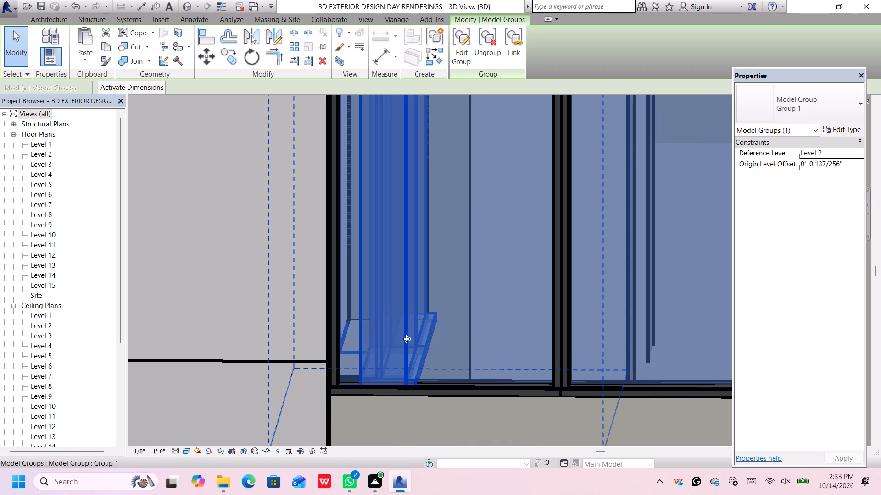
key("Up")
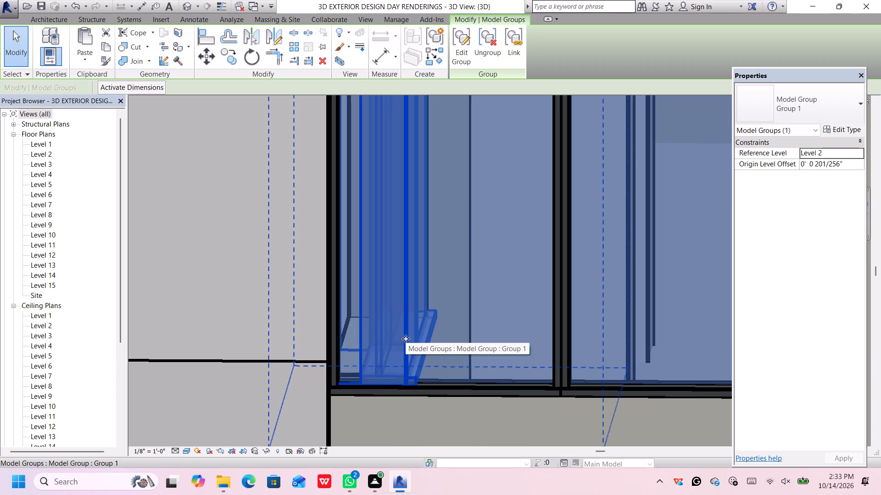
Nudge the Group 1 paired-window group along its wall until its outer edge reaches the front wall's paired window.
key("Left")
key("Left")
key("Left")
key("Left")
key("Left")
key("Left")
key("Left")
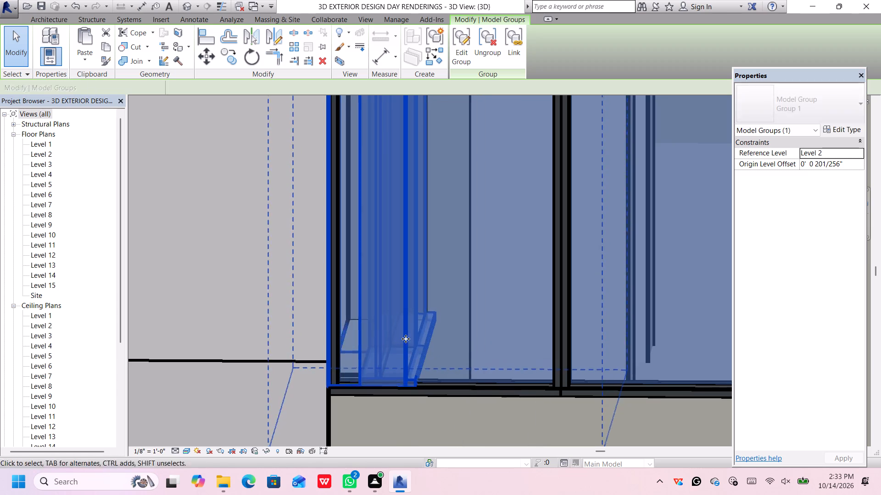
key("Left")
key("Left")
key("Left")
key("Left")
key("Left")
key("Left")
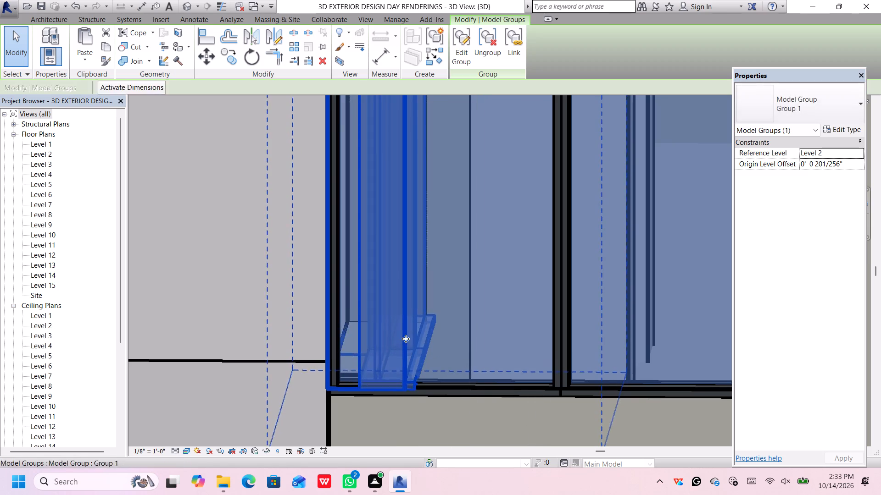
key("Left")
key("Left")
key("Left")
key("Left")
key("Left")
key("Left")
key("Left")
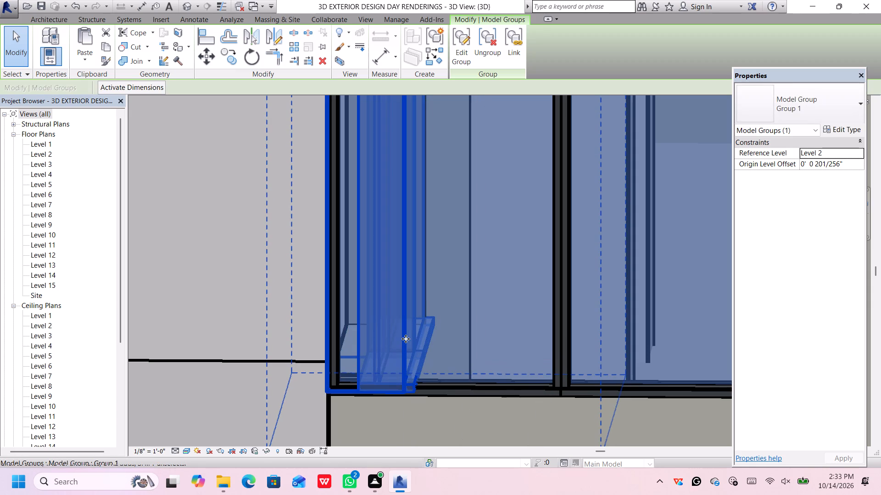
Reselect the side wall's Group 1 paired-window group and nudge it along the wall, back away from the building corner.
scroll(409, 334, "down", 9)
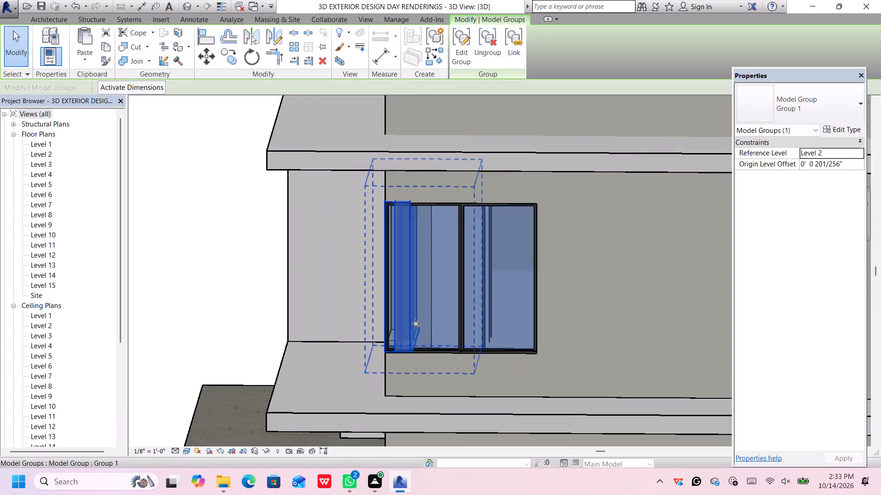
scroll(416, 324, "down", 6)
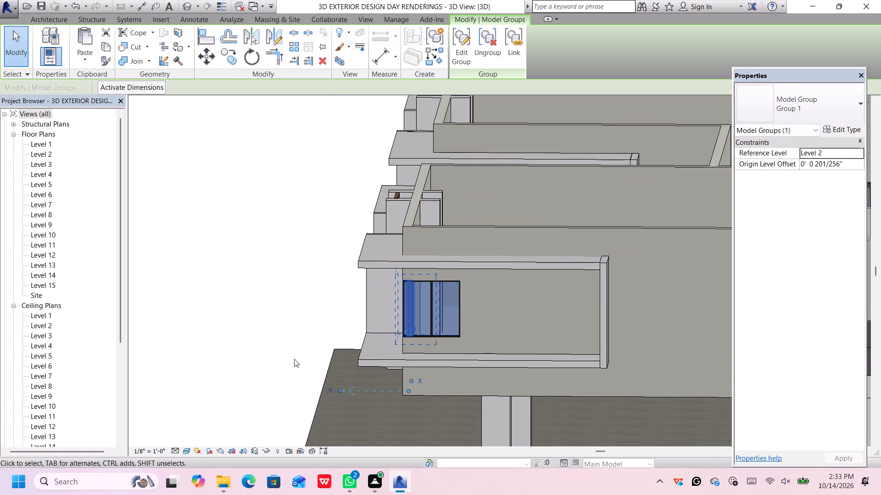
middle_click_drag(293, 359, 308, 357)
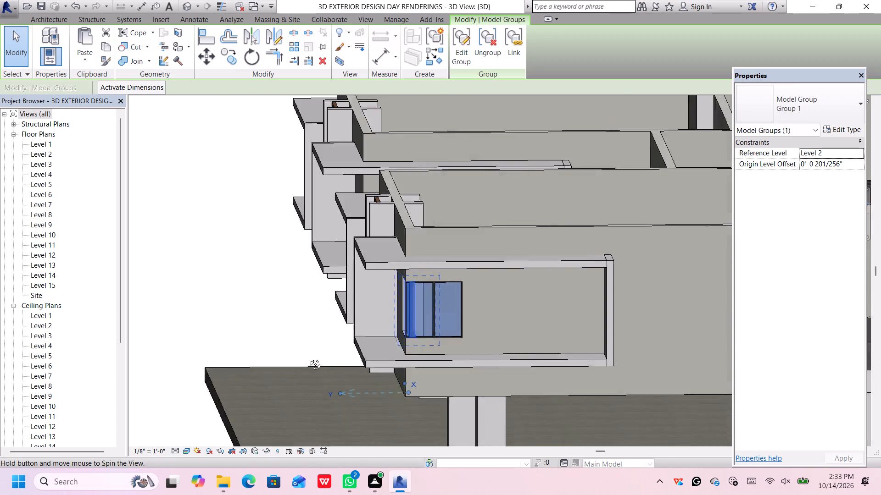
middle_click_drag(308, 357, 372, 349)
scroll(411, 325, "up", 5)
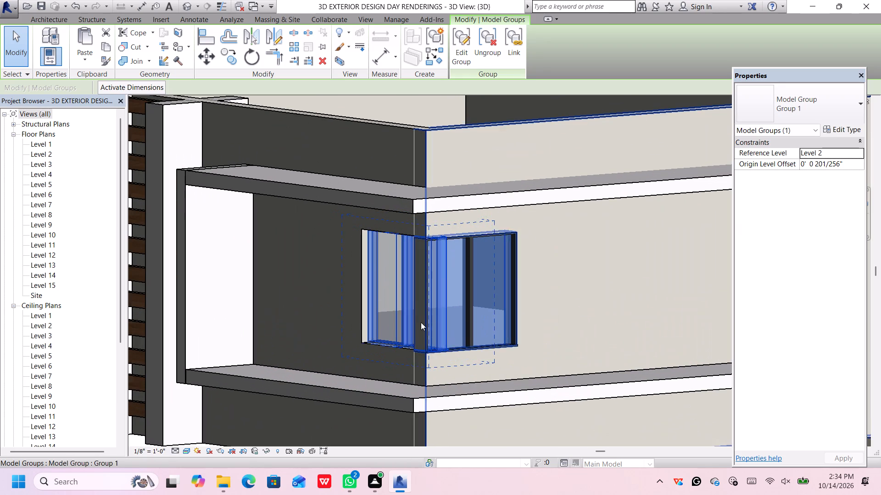
left_click(421, 323)
scroll(446, 314, "down", 3)
scroll(446, 314, "up", 4)
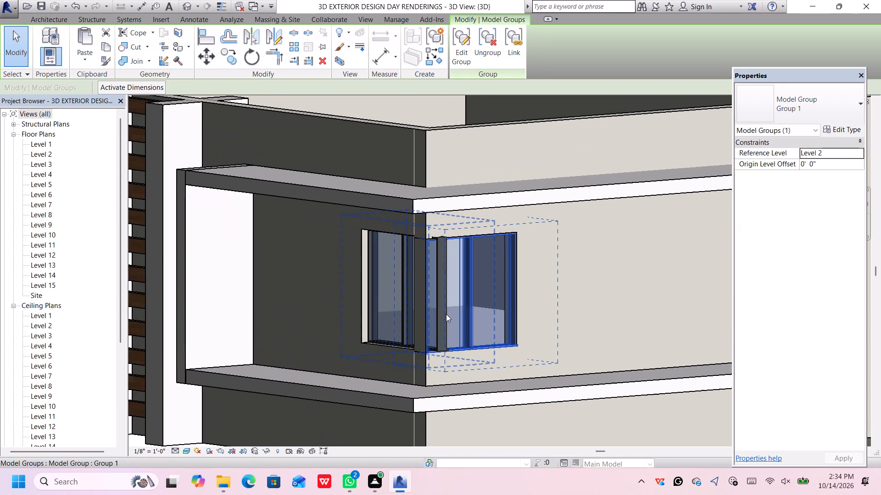
left_click(443, 316)
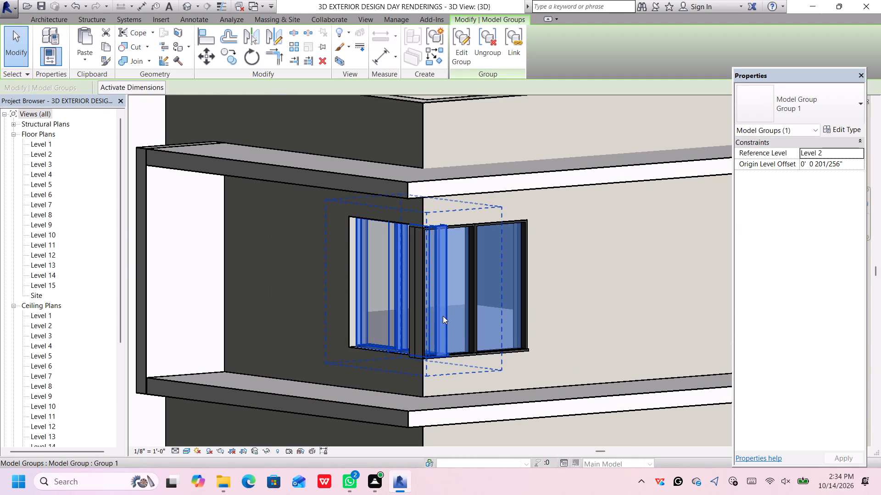
key("Left")
key("Left")
key("Left")
key("Left")
key("Left")
key("Left")
key("Left")
key("Left")
key("Left")
key("Left")
key("Left")
key("Left")
key("Left")
key("Left")
key("Left")
key("Left")
key("Left")
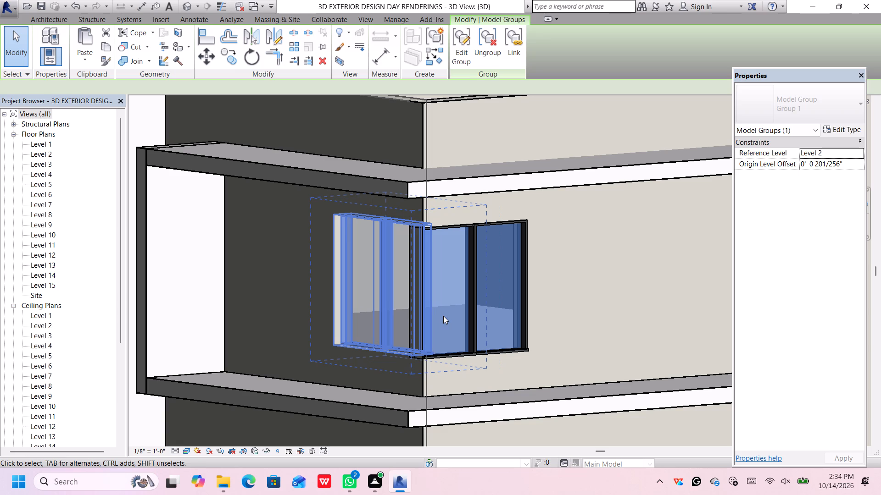
key("Left")
scroll(444, 315, "down", 6)
left_click(504, 319)
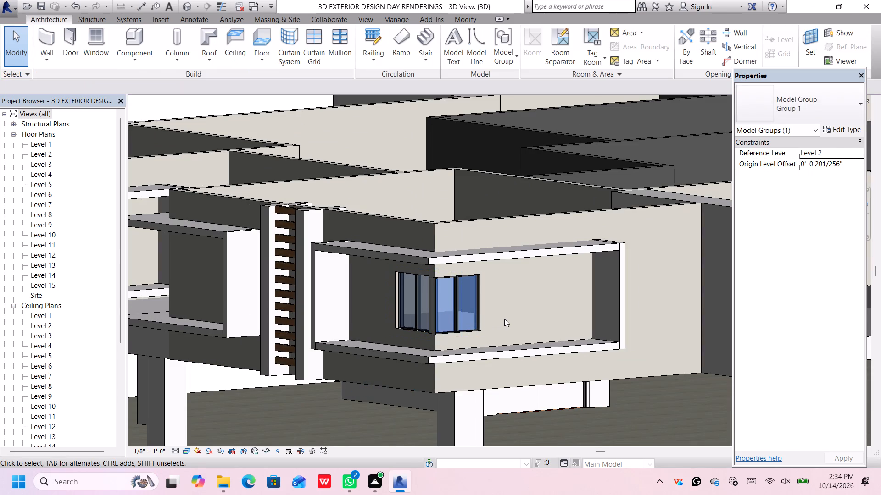
Lower the side wall's Group 1 paired-window group to an origin level offset of -0' 0 183/256".
scroll(424, 328, "up", 11)
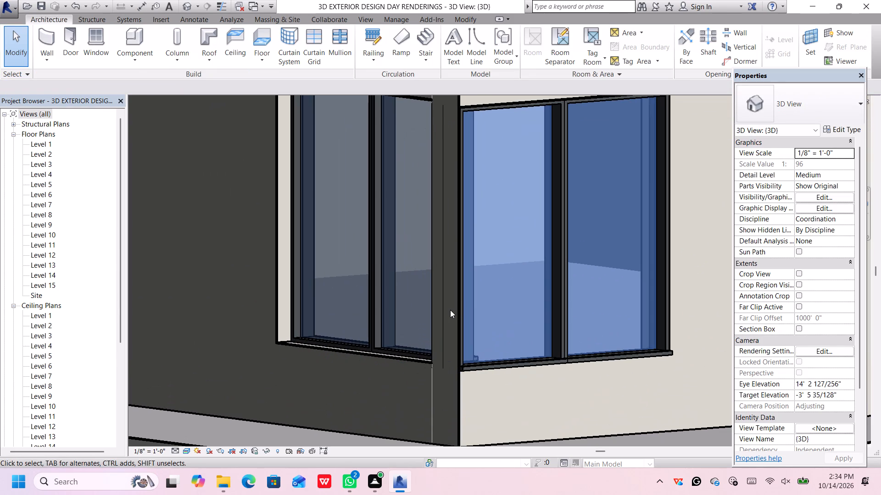
middle_click_drag(445, 313, 467, 315)
key("Left")
key("Left")
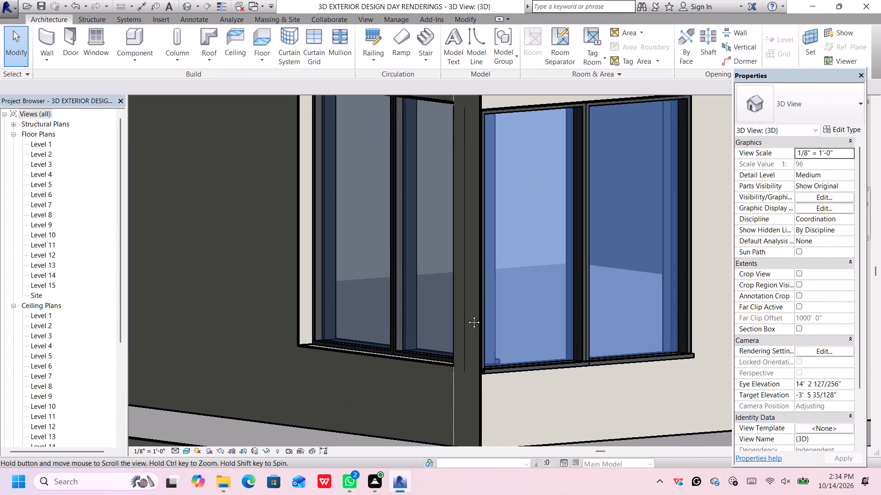
middle_click_drag(467, 315, 465, 310)
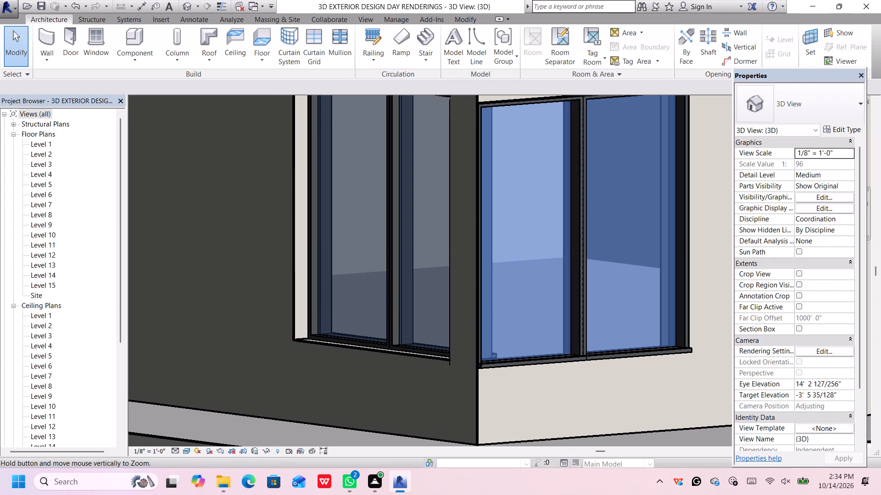
middle_click_drag(465, 310, 491, 315)
middle_click_drag(490, 315, 488, 309, "shift")
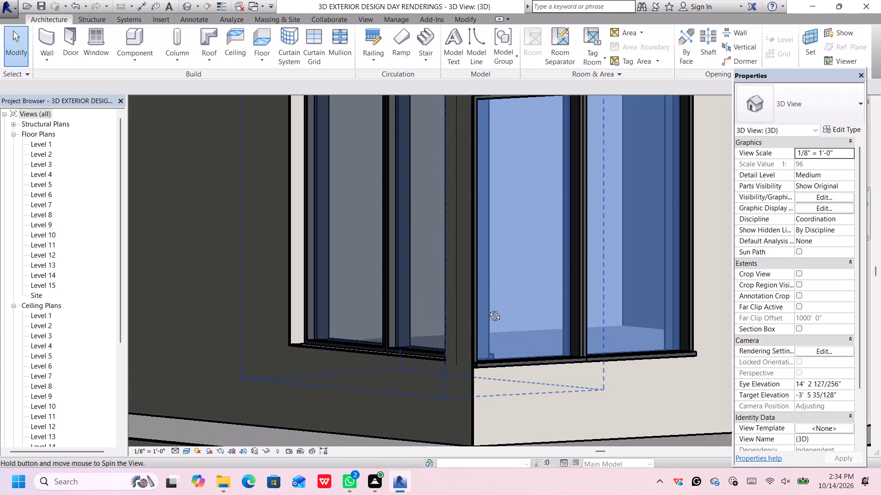
middle_click_drag(488, 309, 488, 310, "shift")
scroll(488, 310, "up", 1)
scroll(488, 309, "down", 6)
scroll(485, 302, "up", 1)
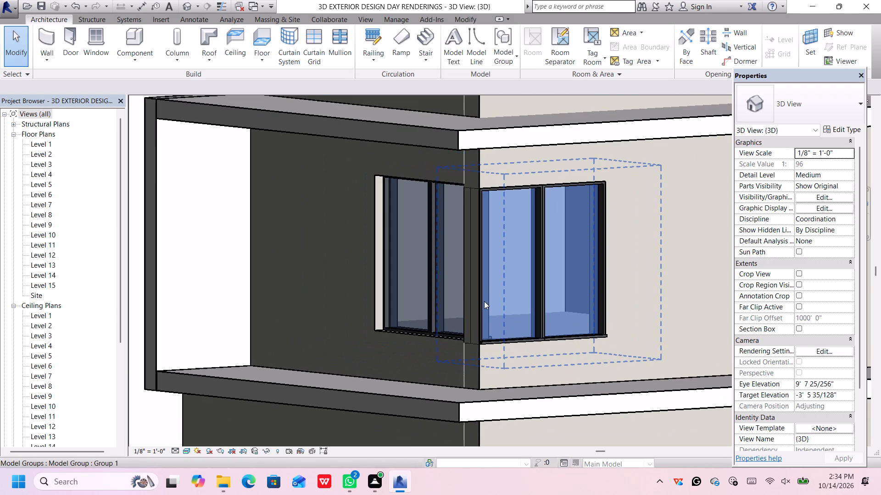
middle_click_drag(484, 301, 569, 302, "shift")
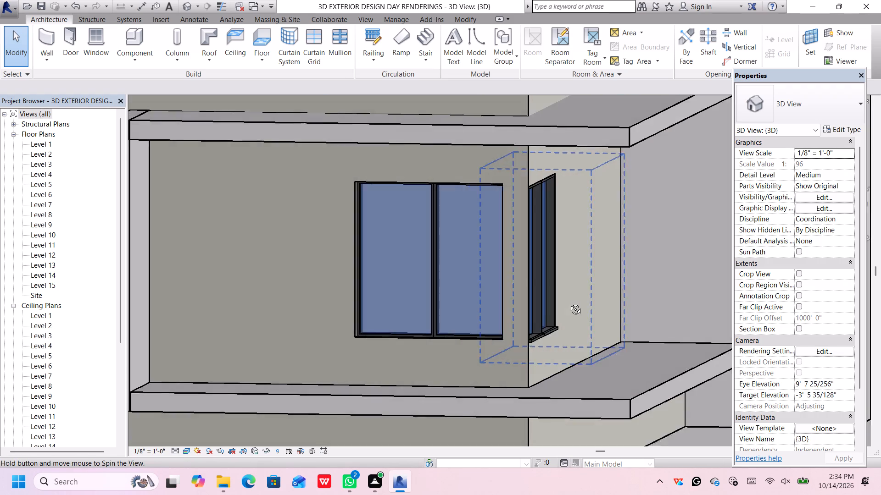
middle_click_drag(569, 302, 541, 302, "shift")
left_click(426, 332)
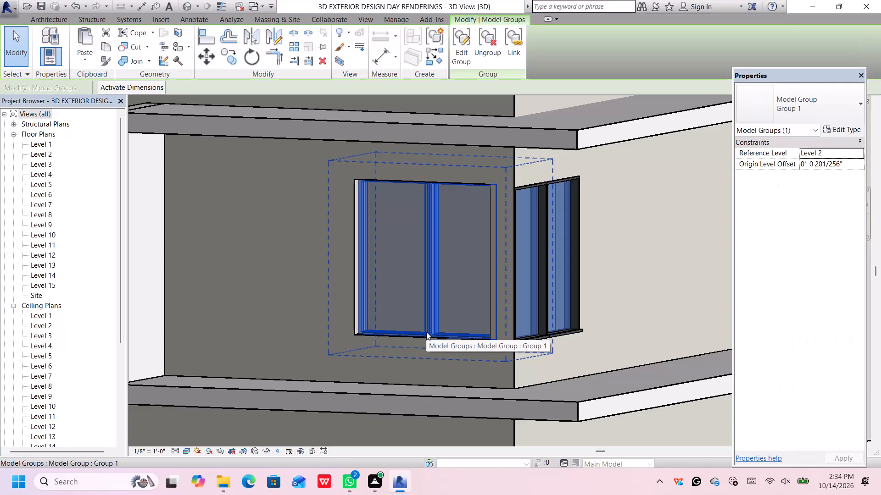
key("Down")
key("Down")
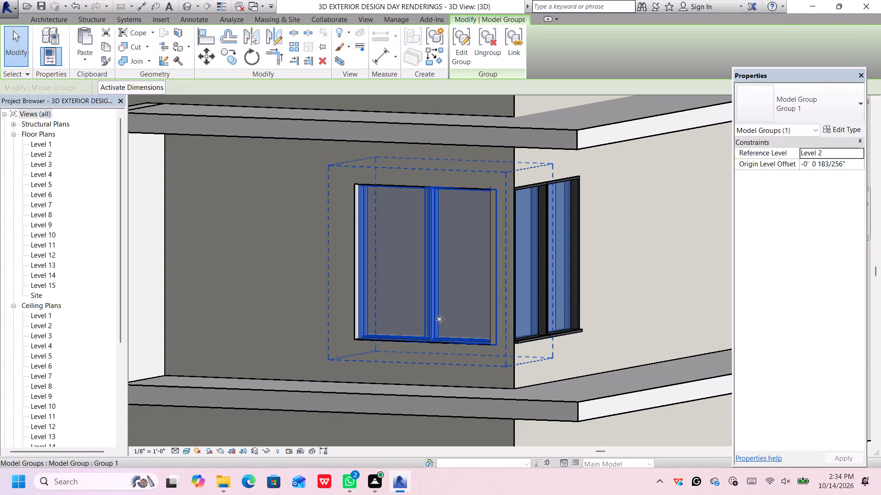
scroll(466, 294, "down", 6)
left_click(560, 286)
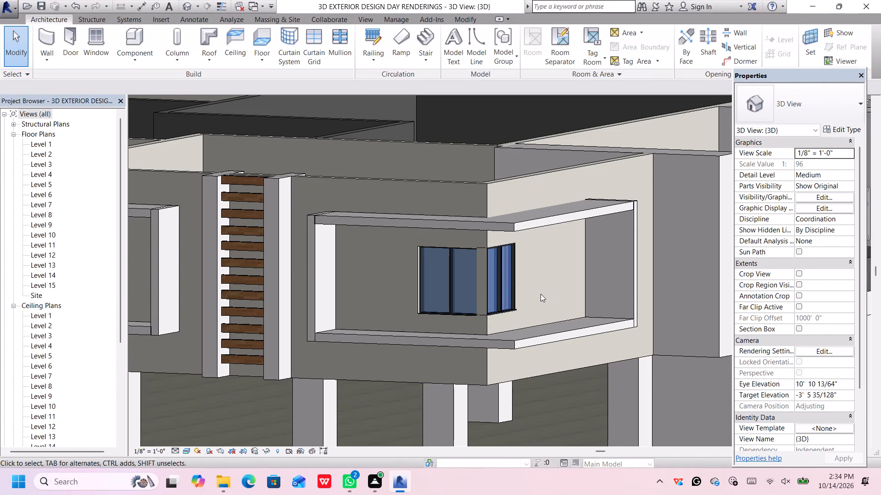
Examine how the two Group 1 paired-window groups line up with each other at the building corner.
middle_click_drag(539, 294, 438, 315, "shift")
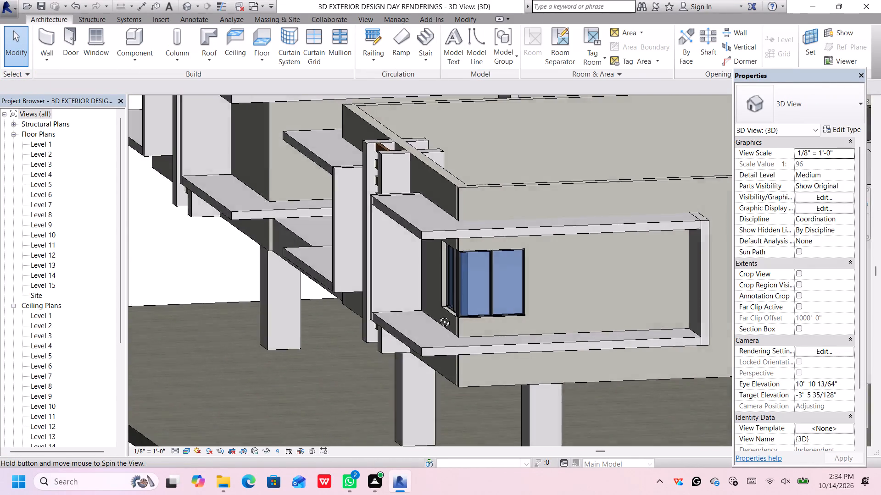
middle_click_drag(438, 315, 518, 306, "shift")
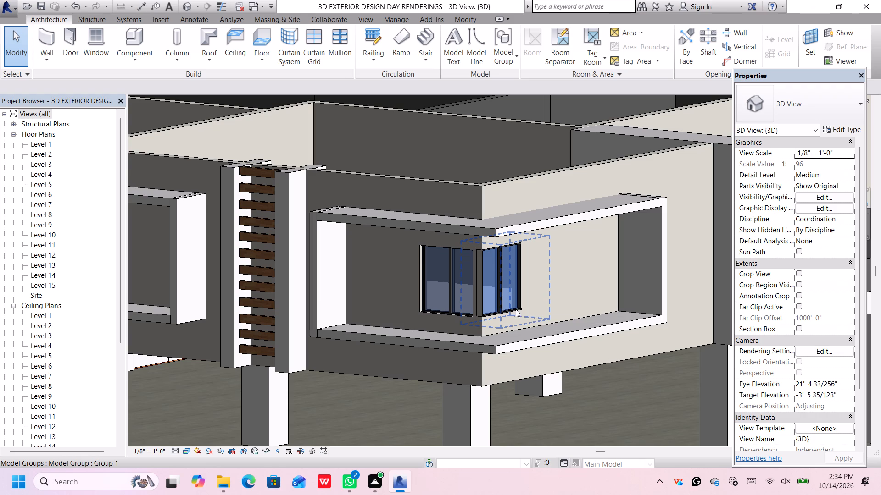
scroll(478, 265, "up", 2)
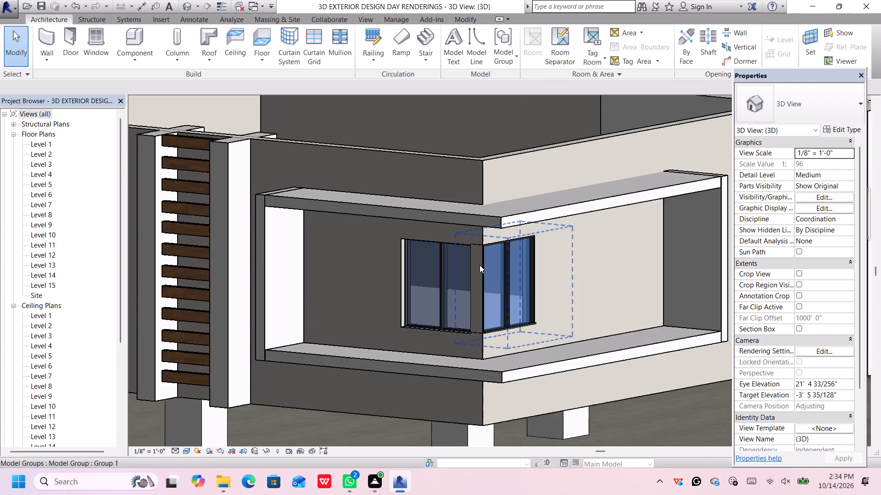
scroll(480, 265, "up", 2)
left_click(482, 242)
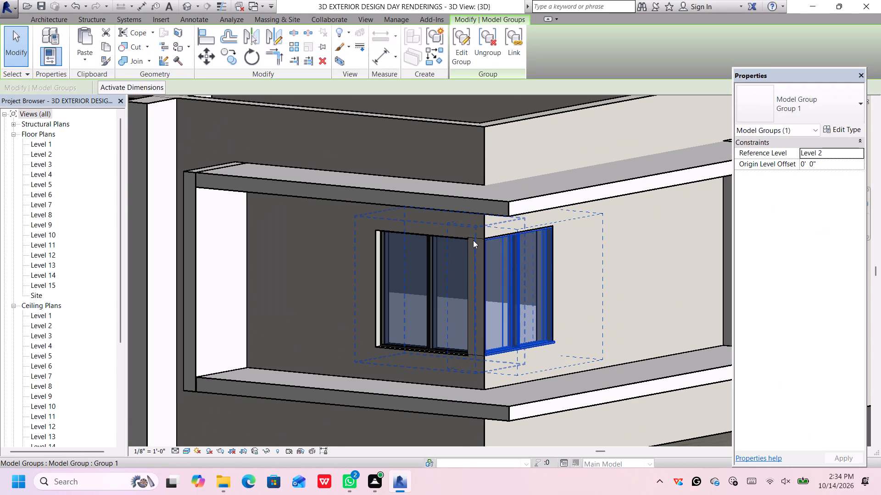
left_click(473, 240)
scroll(479, 249, "down", 6)
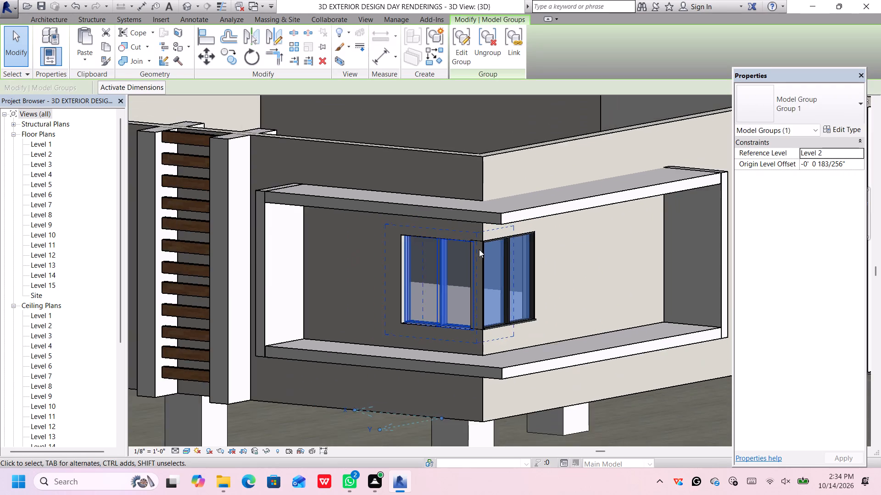
scroll(479, 249, "down", 7)
middle_click_drag(494, 398, 490, 390)
scroll(472, 348, "up", 2)
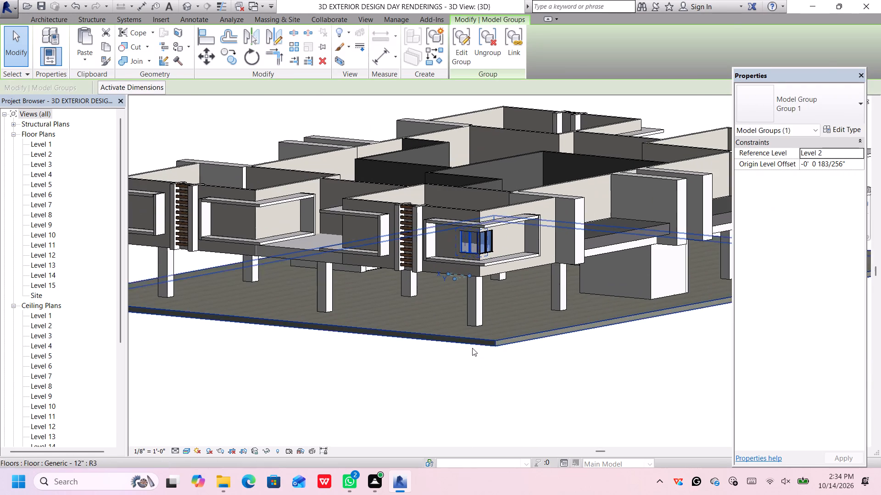
scroll(472, 348, "up", 1)
left_click(465, 360)
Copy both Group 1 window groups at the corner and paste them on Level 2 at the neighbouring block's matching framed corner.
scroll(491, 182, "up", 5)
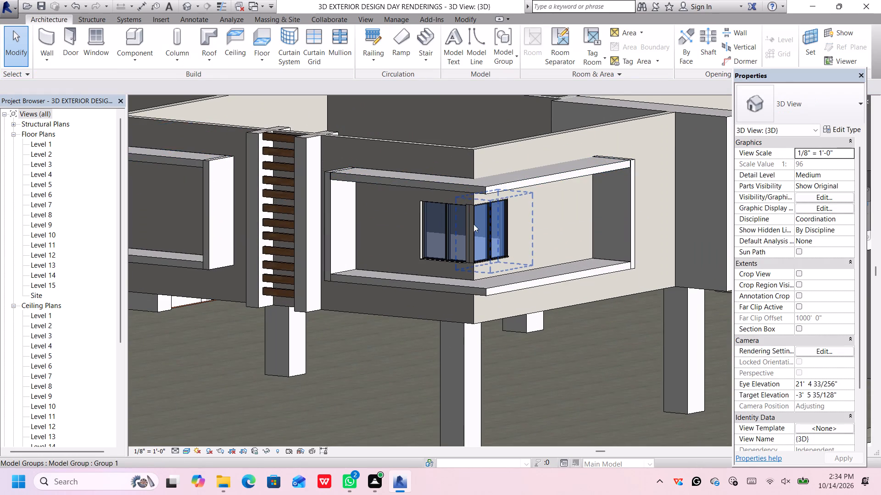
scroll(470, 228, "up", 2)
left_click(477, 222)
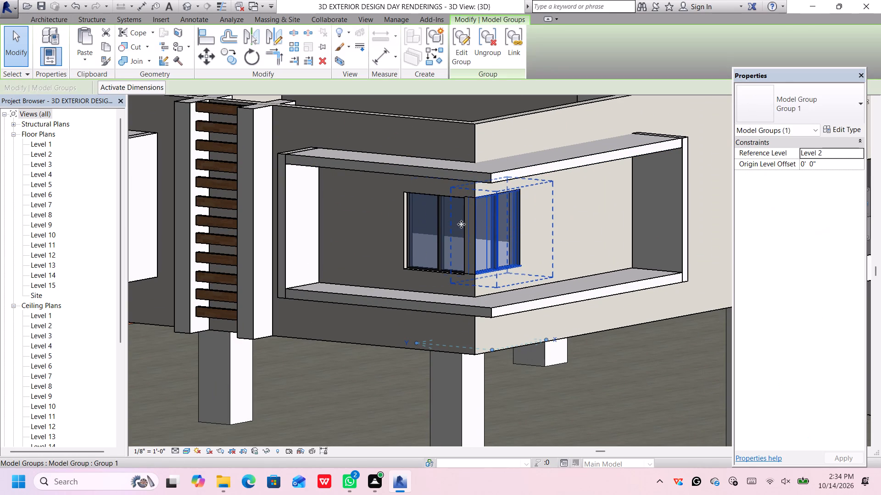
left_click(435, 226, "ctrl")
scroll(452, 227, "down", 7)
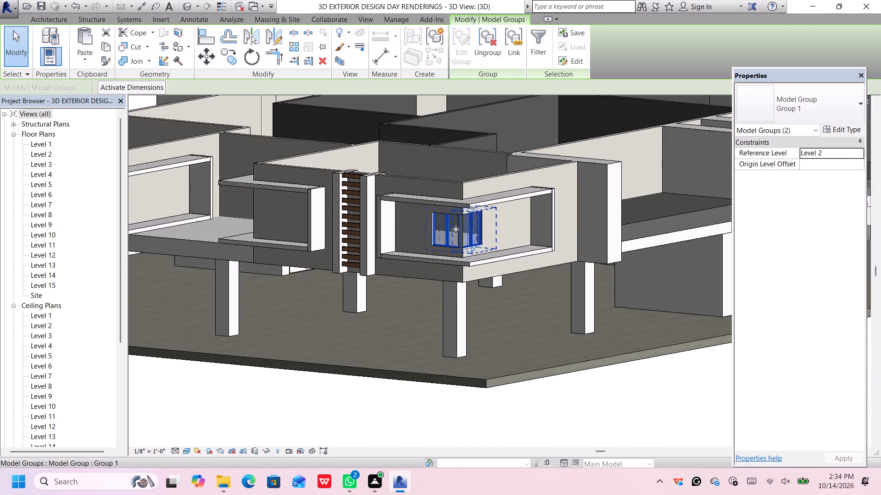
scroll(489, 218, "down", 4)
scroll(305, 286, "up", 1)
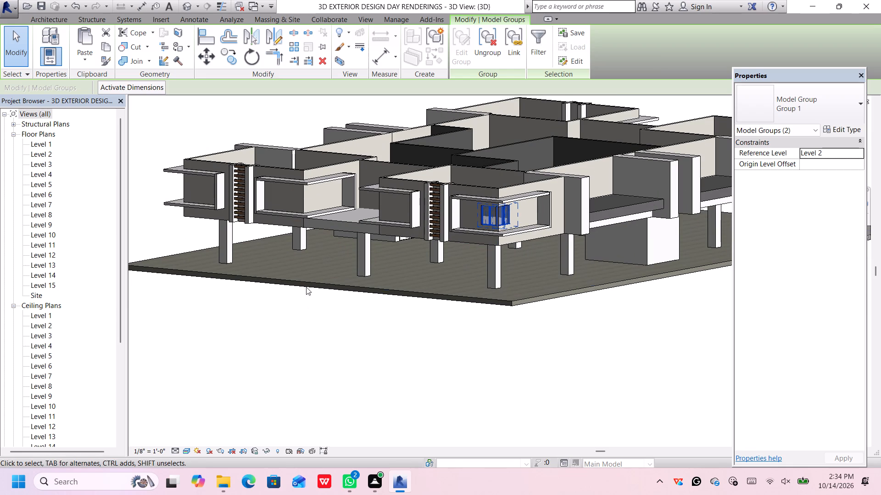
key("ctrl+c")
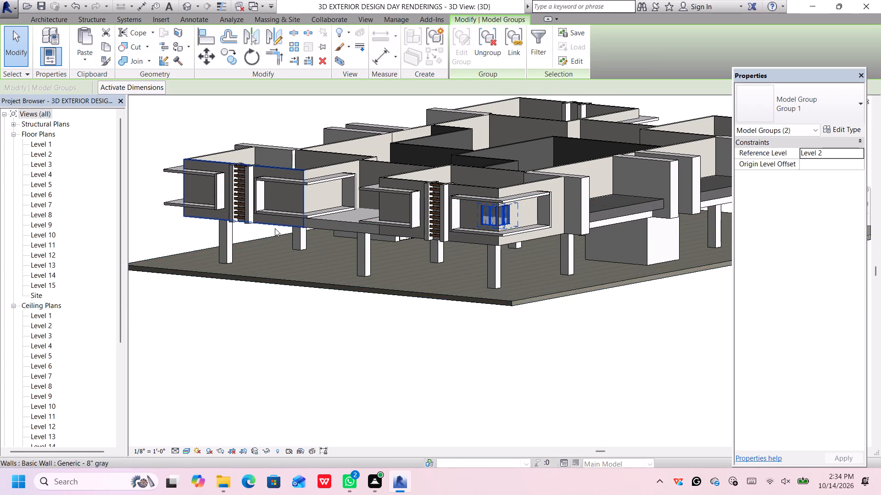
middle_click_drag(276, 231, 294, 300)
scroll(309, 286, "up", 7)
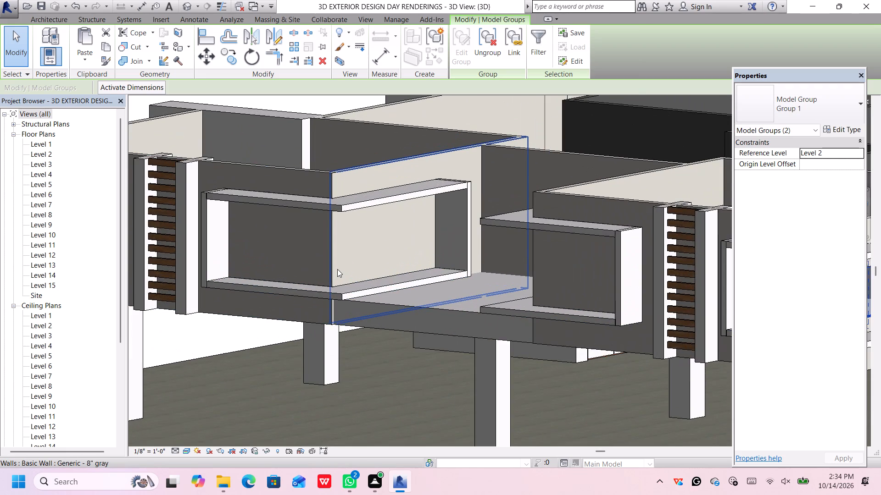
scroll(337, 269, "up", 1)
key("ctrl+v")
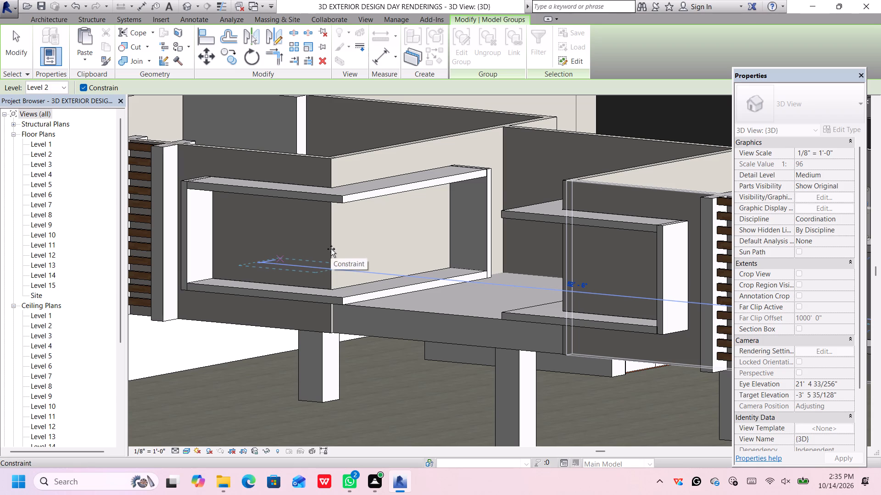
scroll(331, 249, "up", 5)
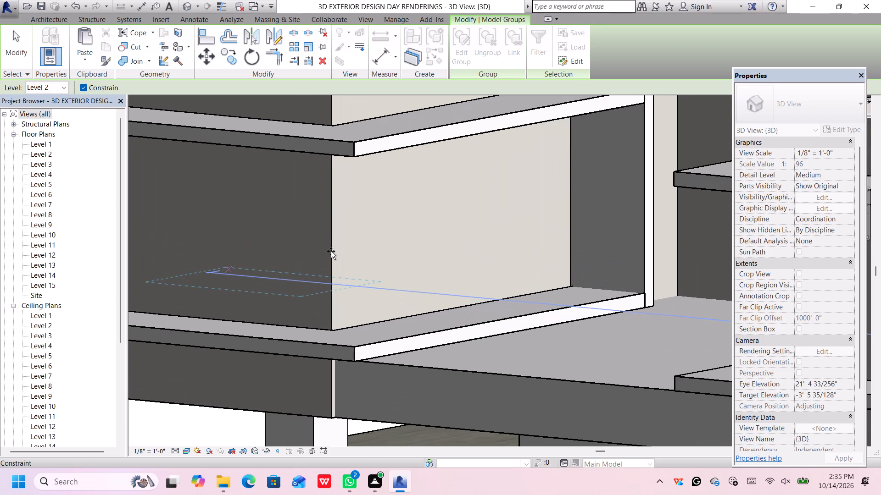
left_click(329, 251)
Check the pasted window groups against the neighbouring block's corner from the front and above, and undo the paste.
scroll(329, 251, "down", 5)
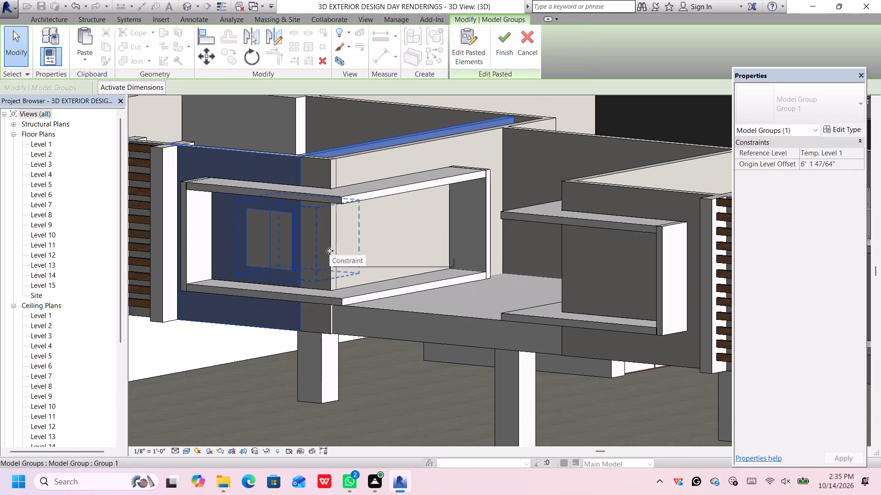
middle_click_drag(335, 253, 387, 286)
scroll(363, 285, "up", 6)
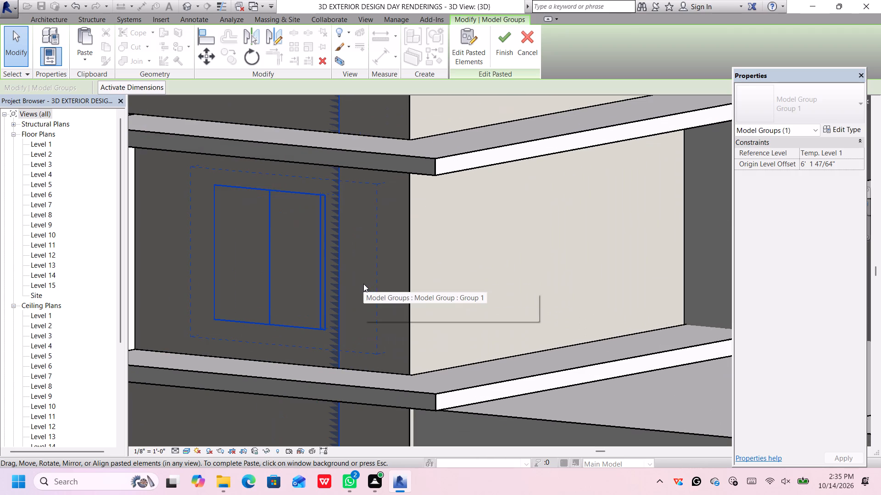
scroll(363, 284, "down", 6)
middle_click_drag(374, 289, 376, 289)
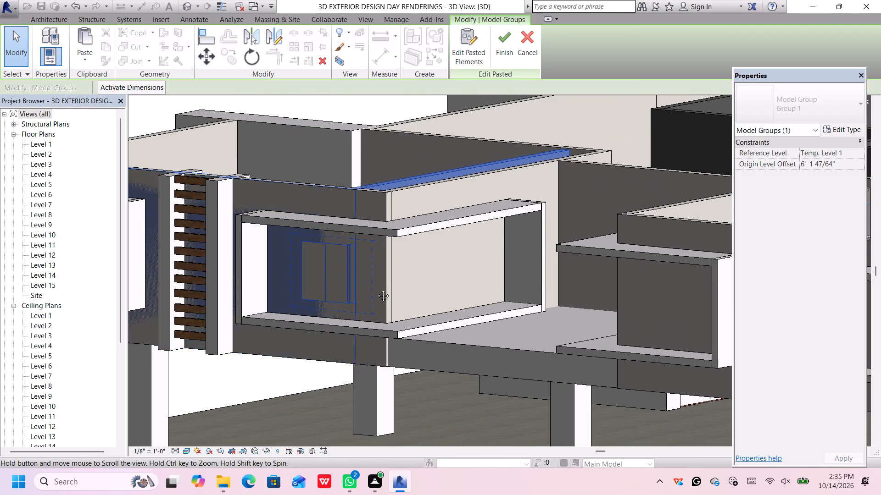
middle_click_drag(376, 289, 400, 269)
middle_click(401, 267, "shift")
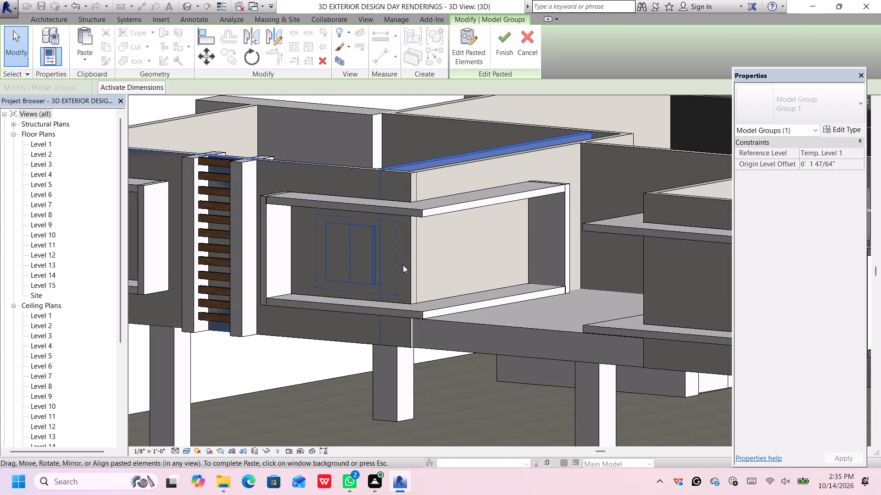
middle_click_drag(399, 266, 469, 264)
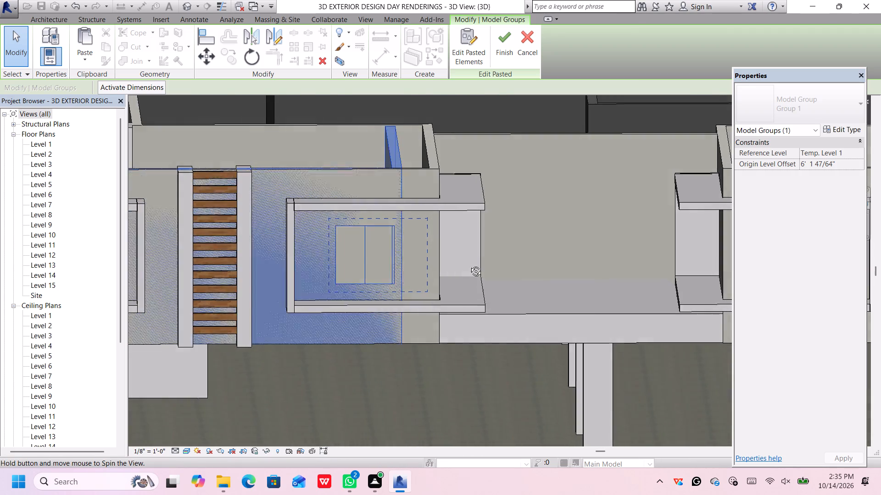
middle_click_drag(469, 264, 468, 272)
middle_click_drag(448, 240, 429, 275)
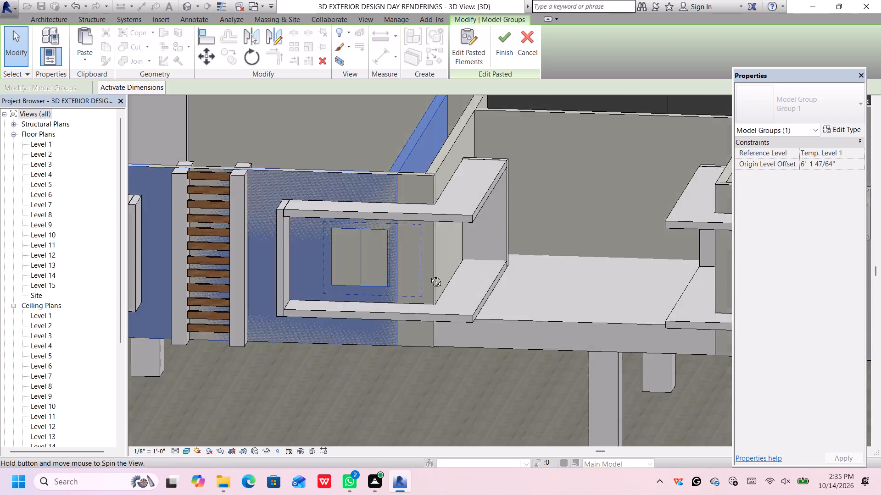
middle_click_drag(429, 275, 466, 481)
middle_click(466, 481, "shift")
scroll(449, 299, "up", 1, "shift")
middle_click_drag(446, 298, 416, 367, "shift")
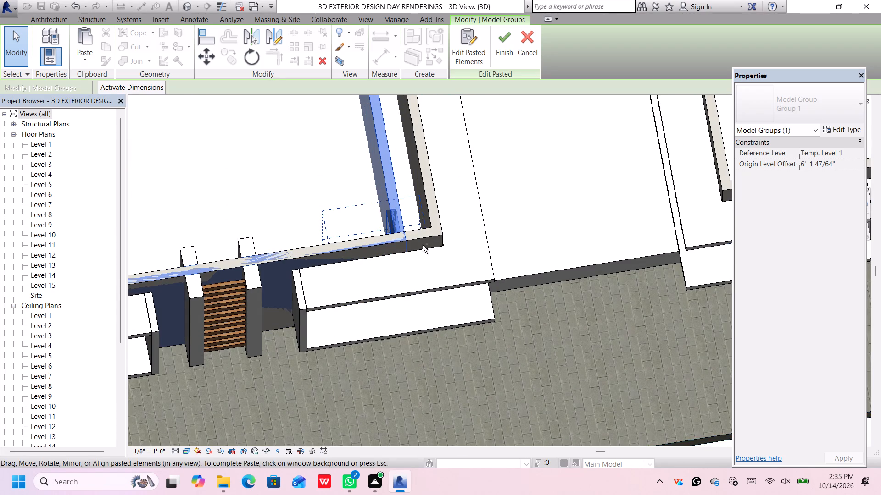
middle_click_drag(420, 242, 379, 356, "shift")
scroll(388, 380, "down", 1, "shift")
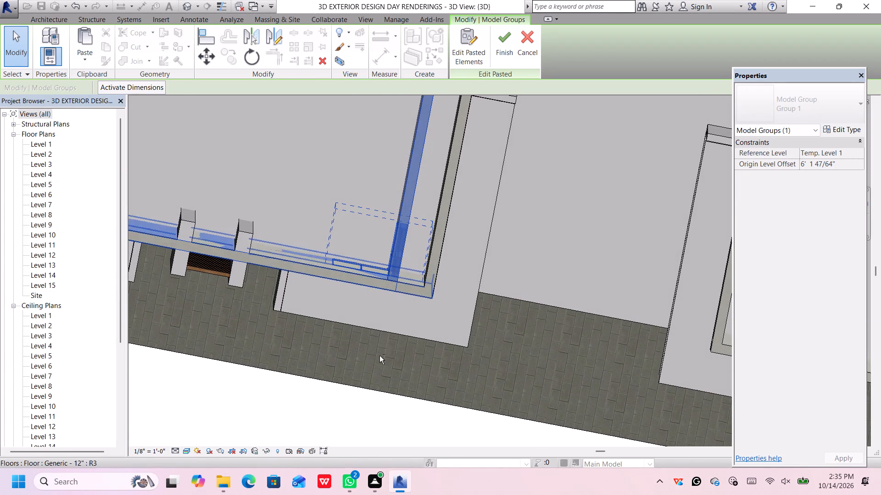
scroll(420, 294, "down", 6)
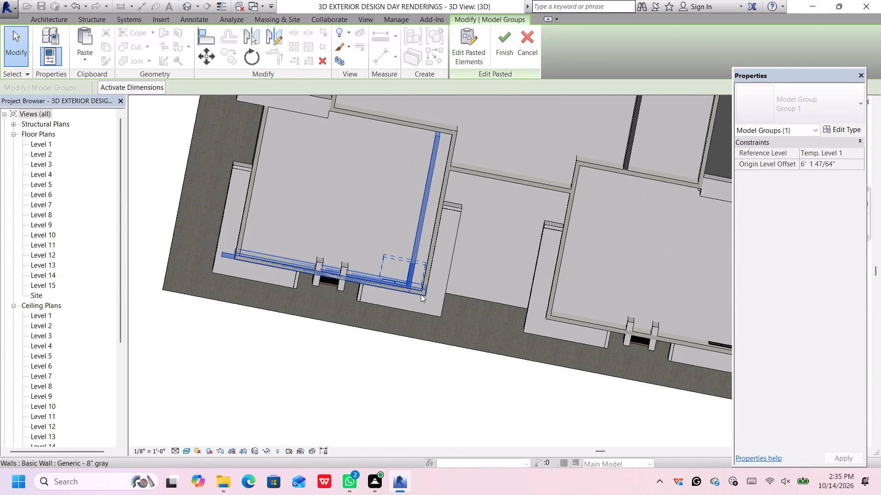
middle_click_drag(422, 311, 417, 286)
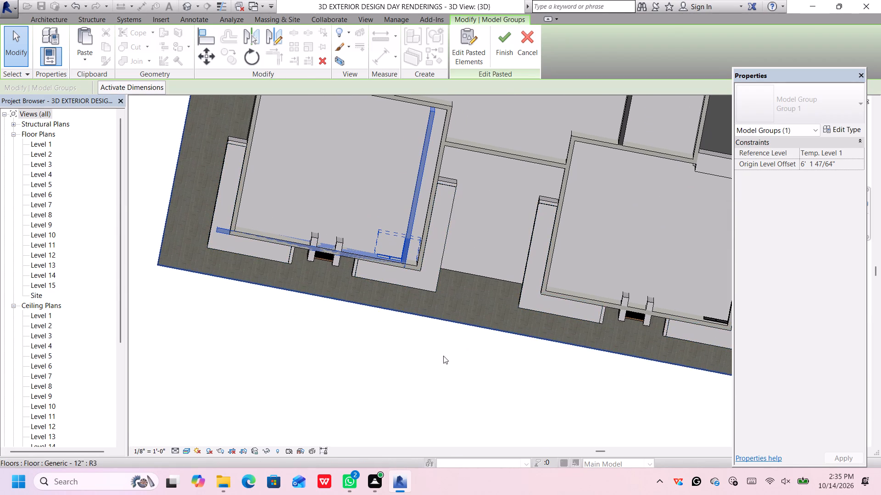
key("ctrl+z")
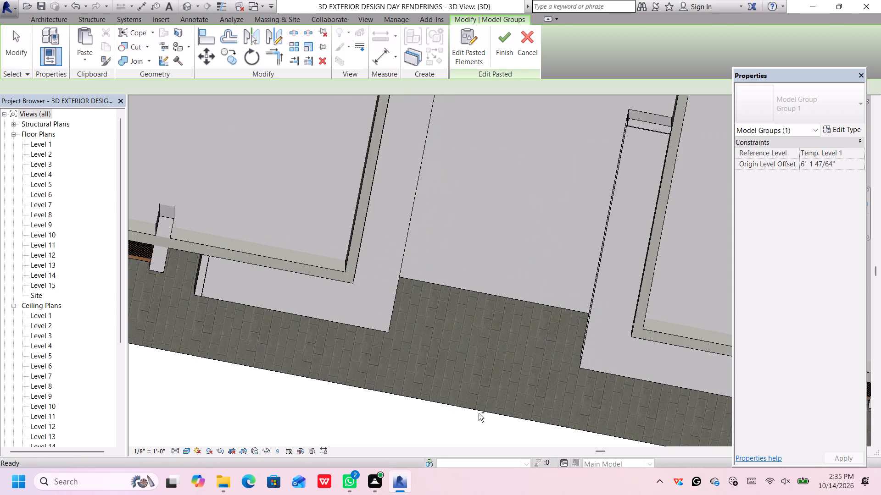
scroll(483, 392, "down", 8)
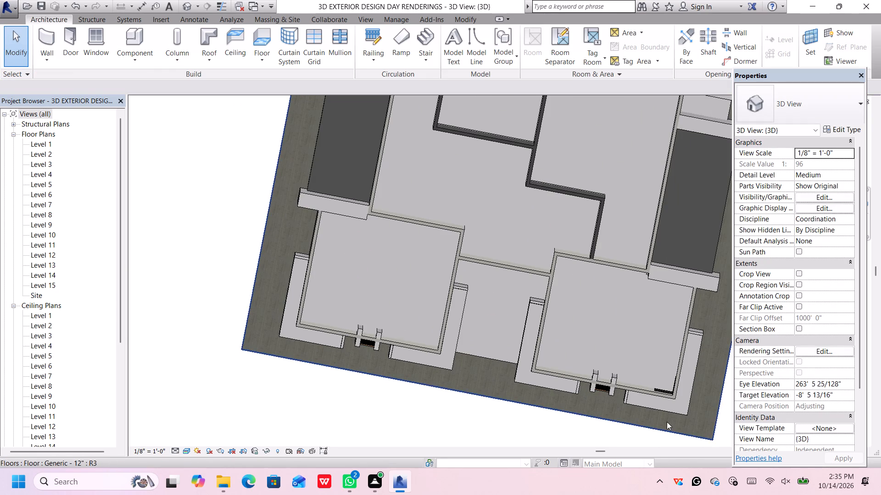
Copy the side wall's Group 1 window group from the finished corner onto the side wall at the neighbouring block's matching framed corner.
middle_click_drag(602, 432, 589, 391)
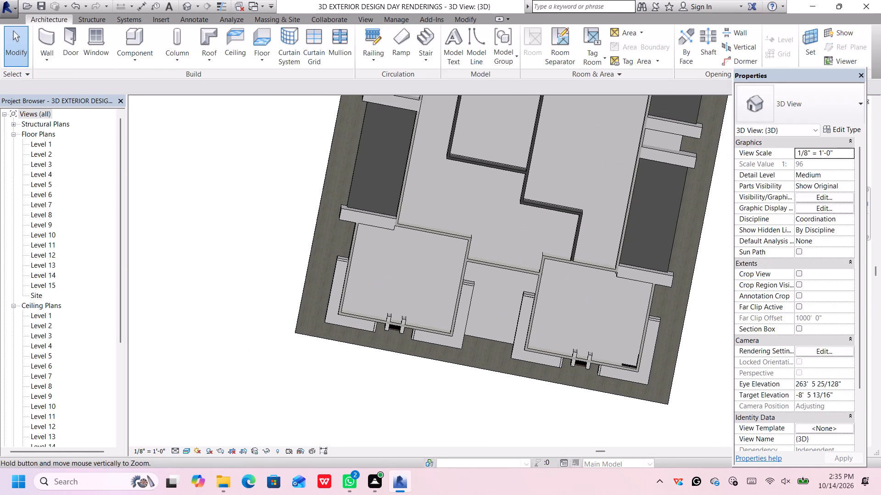
middle_click_drag(589, 391, 589, 394)
scroll(582, 412, "up", 1)
middle_click_drag(584, 414, 600, 315)
middle_click_drag(611, 407, 584, 236, "shift")
scroll(620, 402, "up", 3)
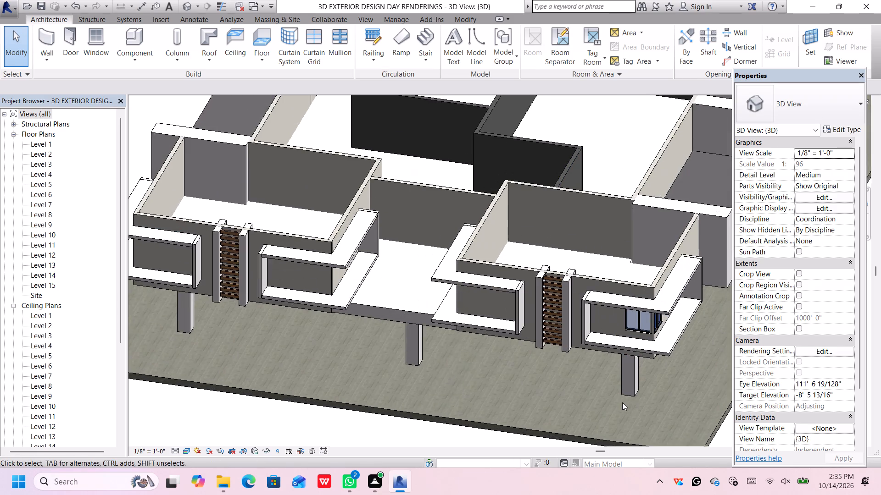
scroll(622, 402, "up", 1)
middle_click_drag(650, 399, 621, 363)
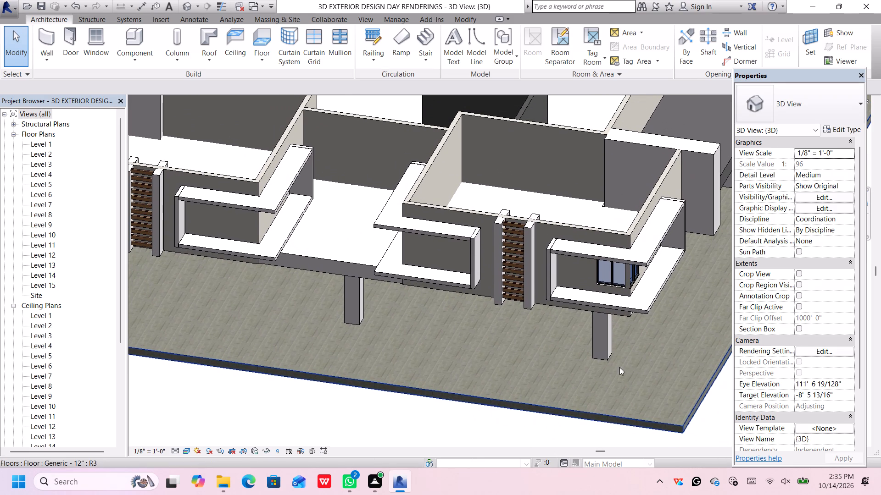
middle_click_drag(618, 384, 591, 282)
scroll(598, 238, "up", 3)
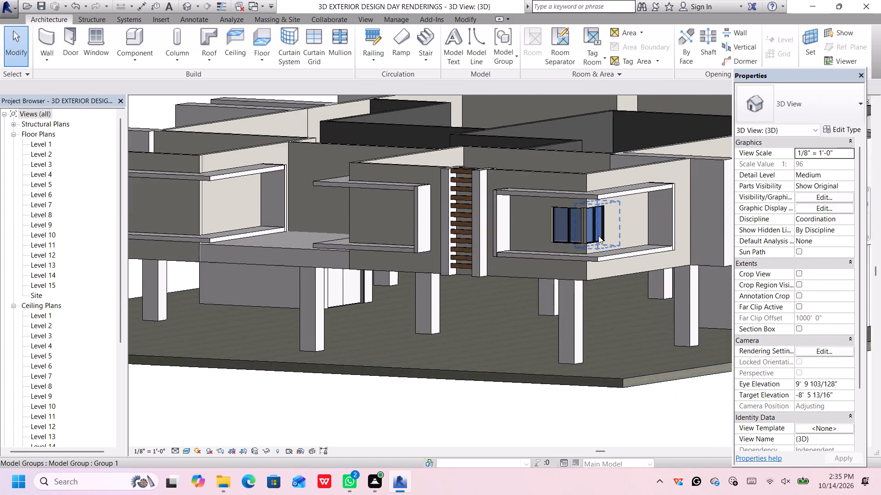
scroll(598, 236, "up", 5)
middle_click_drag(604, 231, 664, 283)
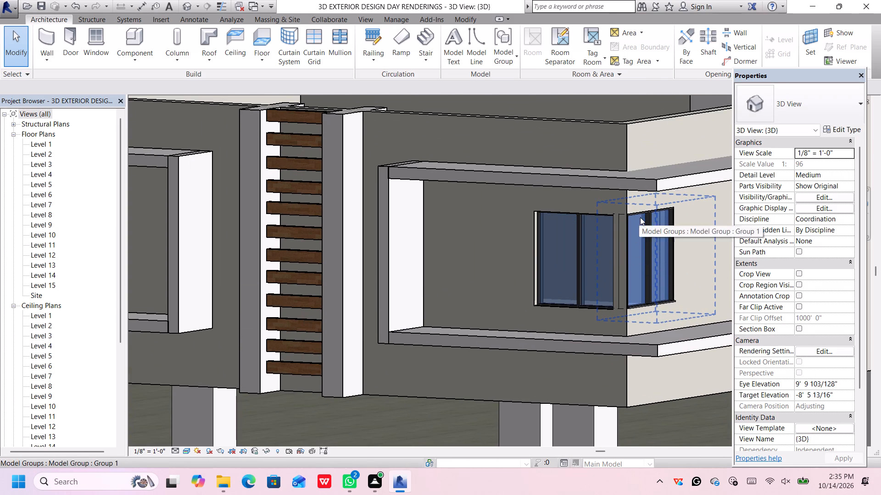
left_click(641, 214)
scroll(639, 229, "down", 7)
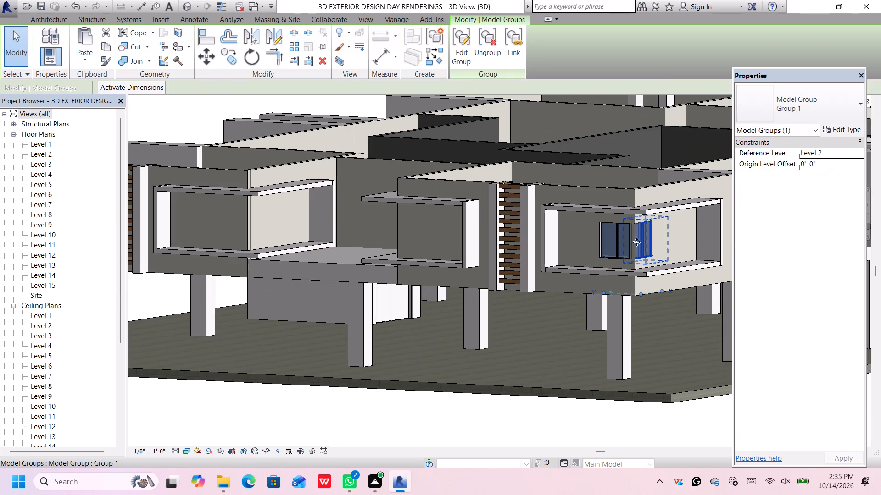
middle_click_drag(477, 304, 496, 308)
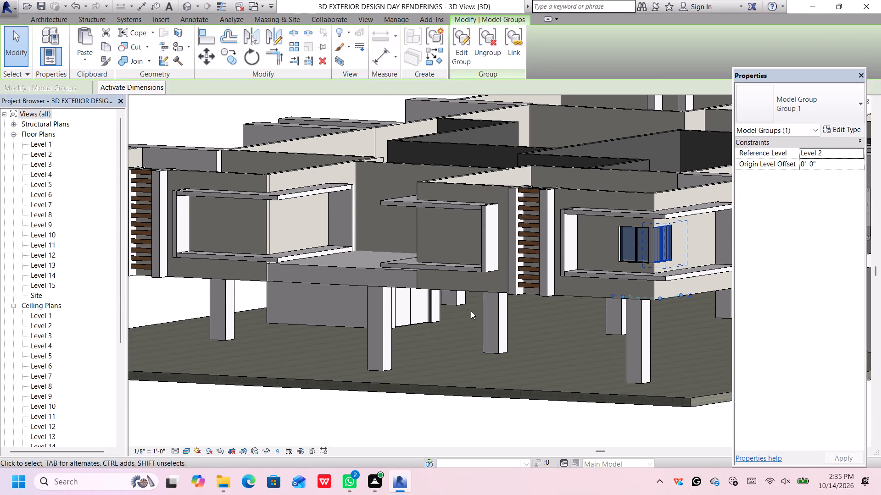
key("ctrl+c")
scroll(272, 233, "up", 4)
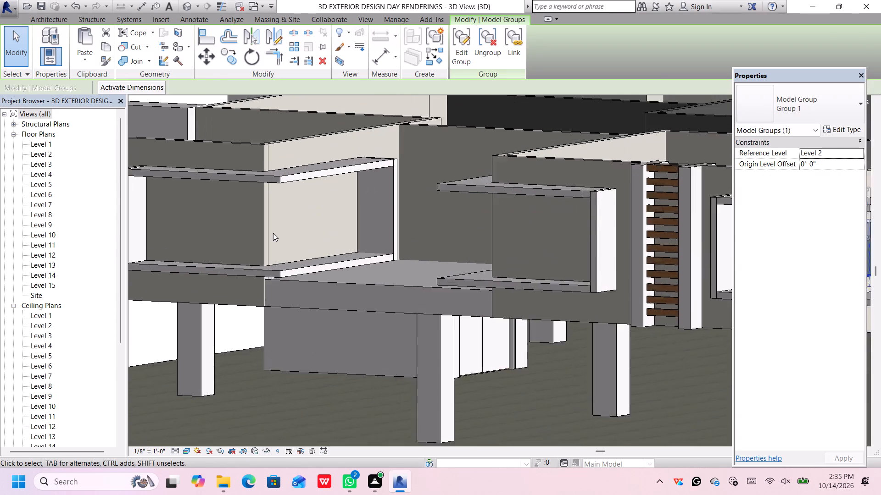
scroll(273, 233, "up", 1)
key("ctrl+v")
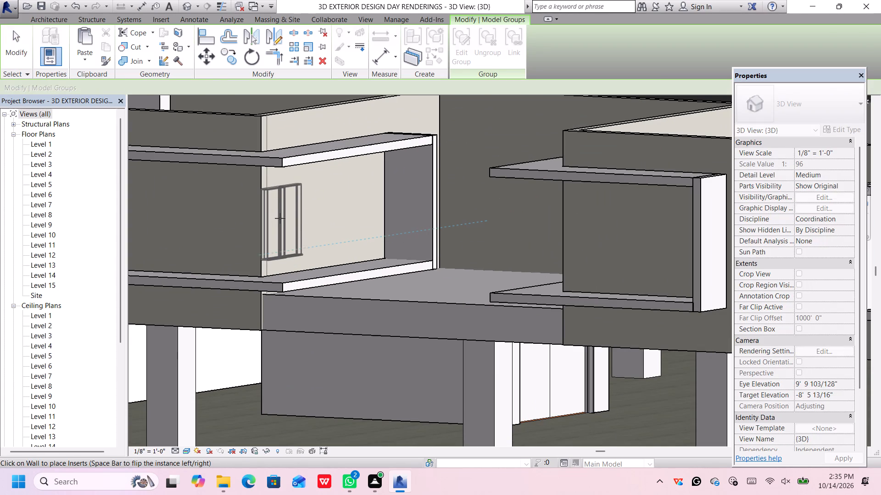
left_click(280, 218)
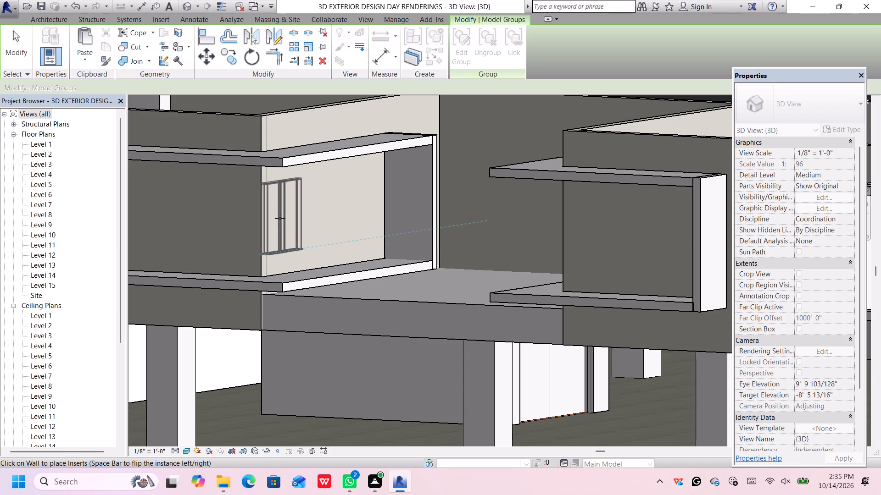
Nudge the pasted Group 1 windows along the side wall until they reach the neighbouring block's front corner.
scroll(280, 218, "down", 6)
middle_click_drag(282, 220, 341, 242)
scroll(421, 253, "up", 1)
scroll(327, 274, "up", 4)
scroll(325, 253, "down", 4)
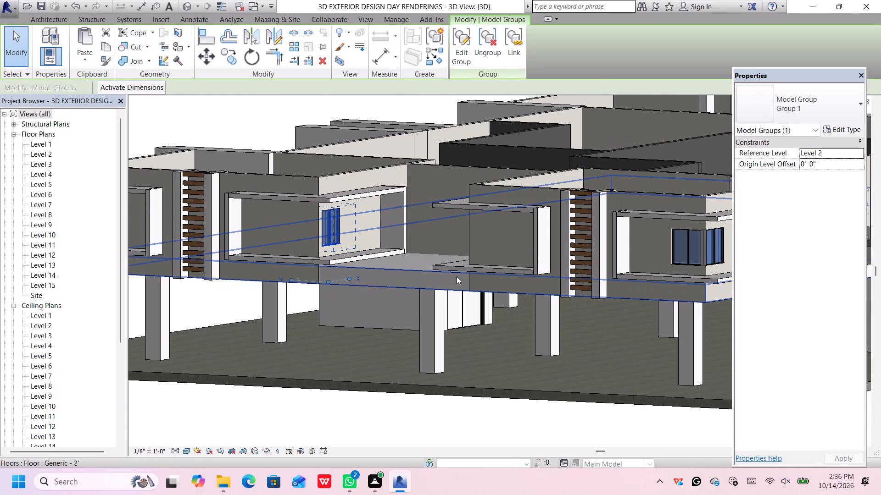
scroll(342, 269, "up", 8)
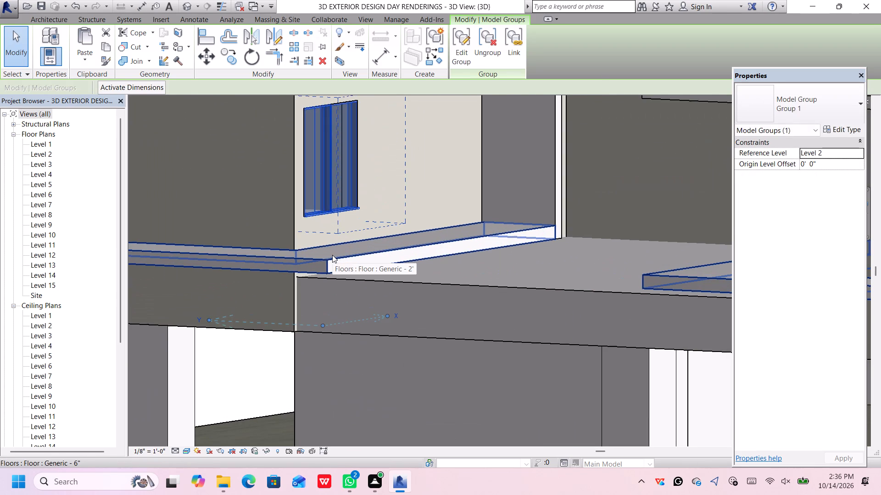
key("Left")
key("Left")
key("Left")
key("Left")
key("Left")
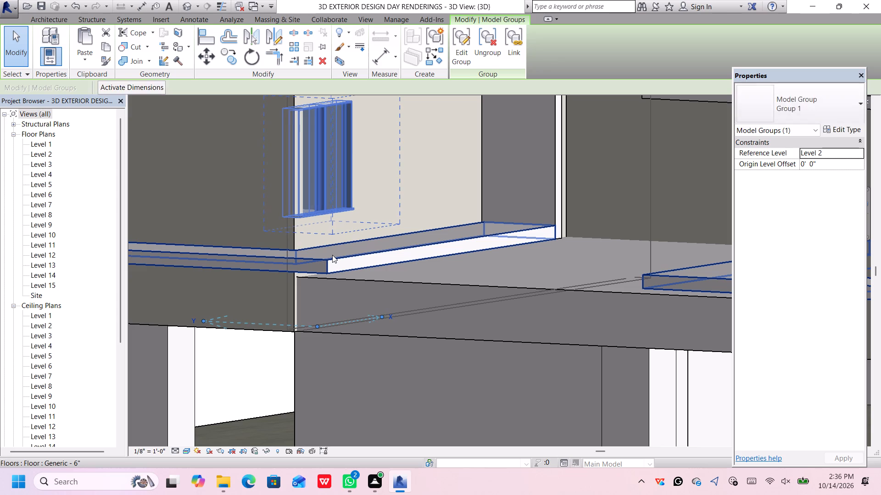
key("Left")
key("Left")
key("Left")
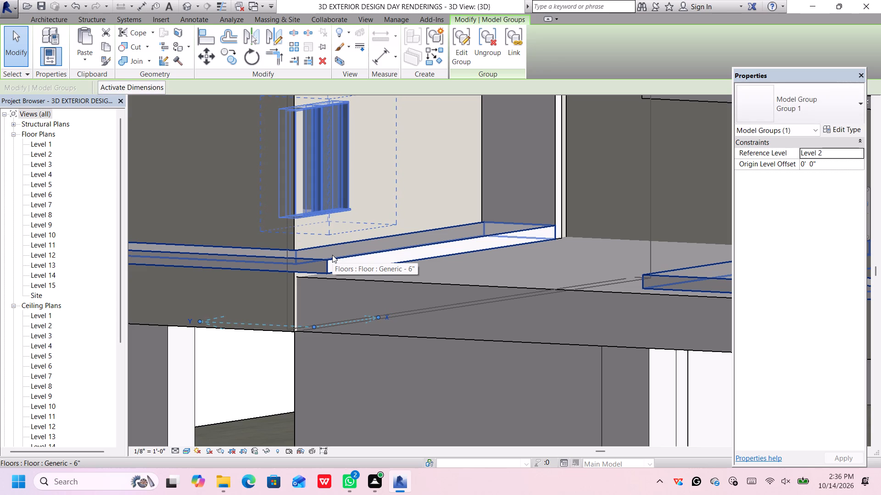
scroll(337, 249, "down", 9)
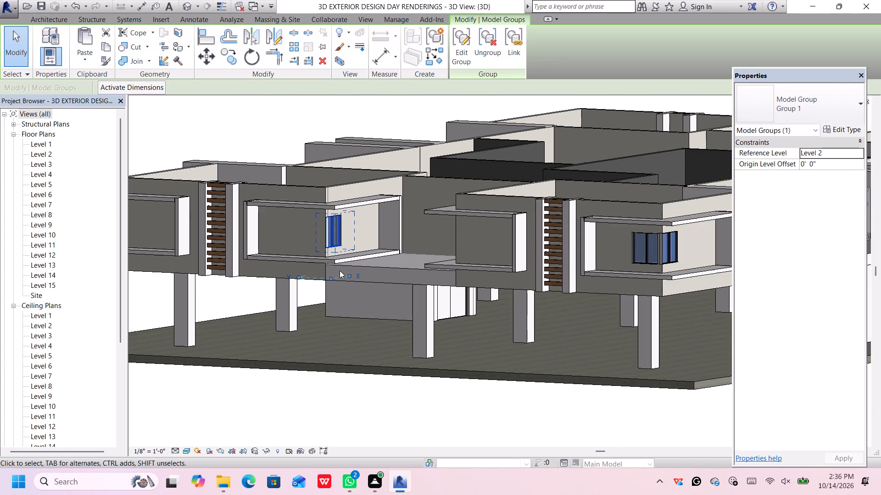
left_click(346, 387)
Examine how the pasted window group meets the neighbouring block's corner and compare it with the finished corner.
scroll(327, 229, "up", 5)
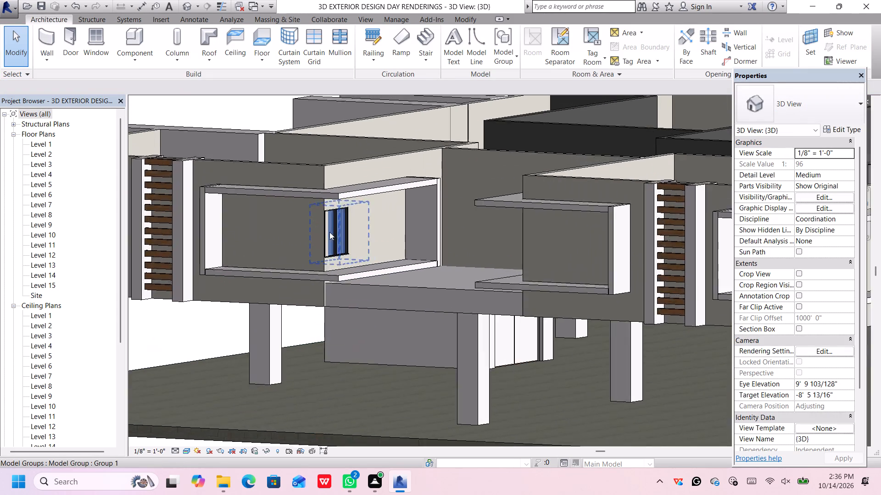
scroll(329, 232, "up", 8)
scroll(331, 219, "down", 1)
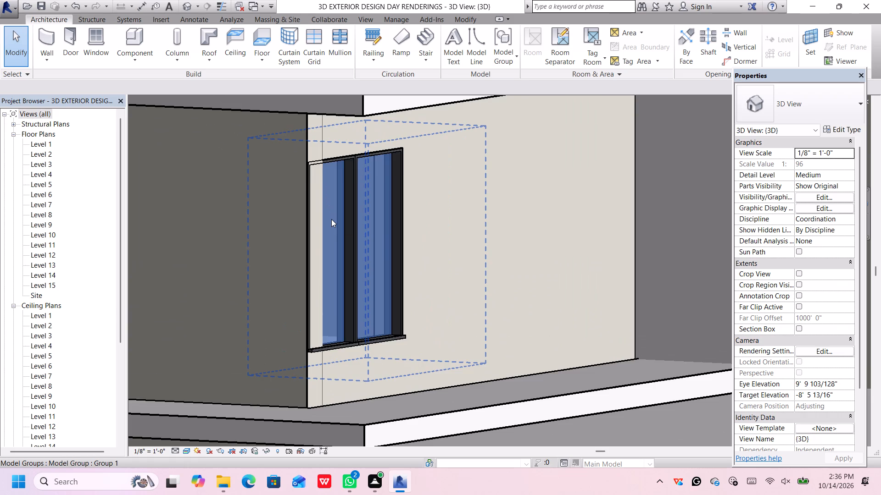
scroll(331, 219, "up", 3)
scroll(331, 219, "down", 2)
middle_click_drag(332, 220, 324, 219, "shift")
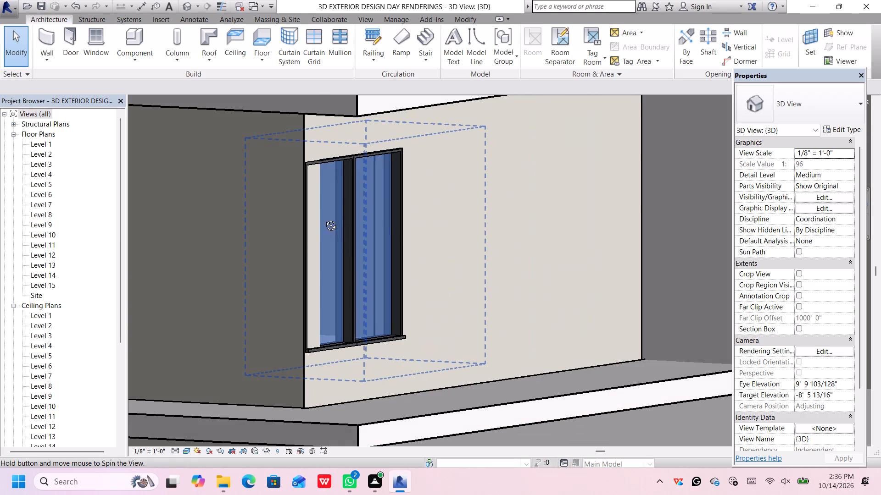
middle_click_drag(324, 219, 263, 211, "shift")
middle_click_drag(247, 189, 253, 190)
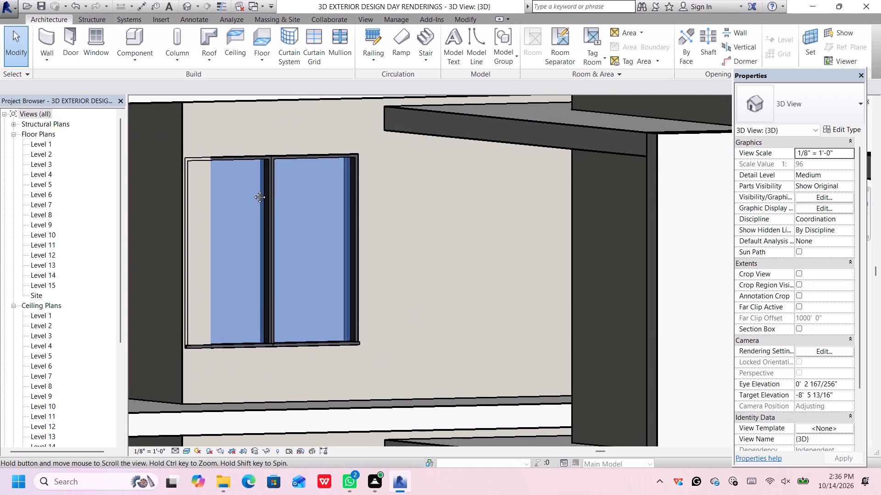
middle_click_drag(253, 190, 378, 210)
scroll(340, 216, "up", 4)
scroll(338, 215, "down", 2)
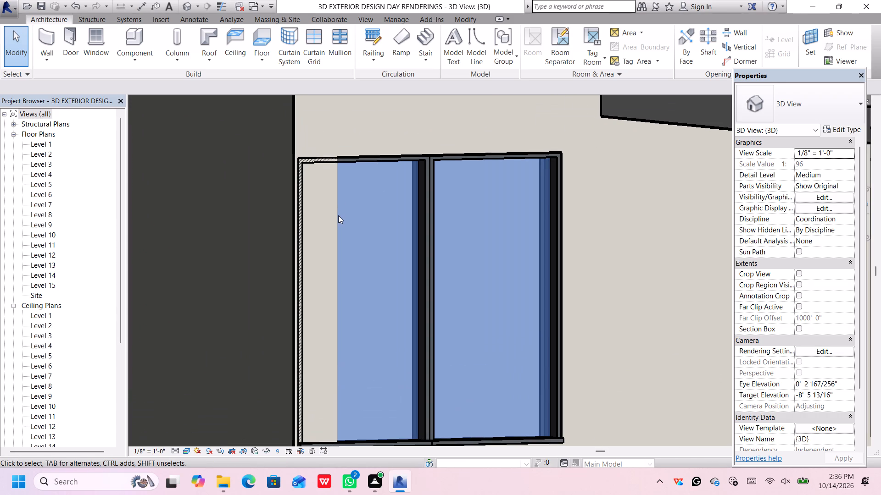
key("Left")
key("Left")
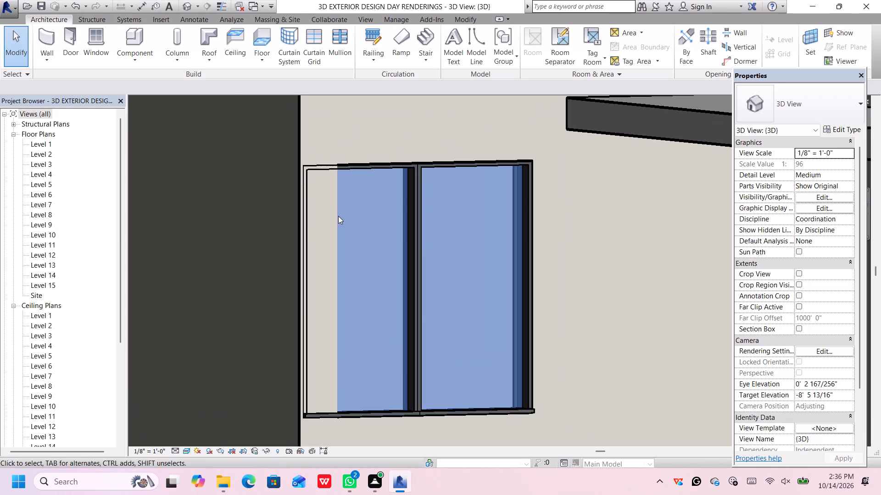
key("Left")
scroll(340, 216, "down", 14)
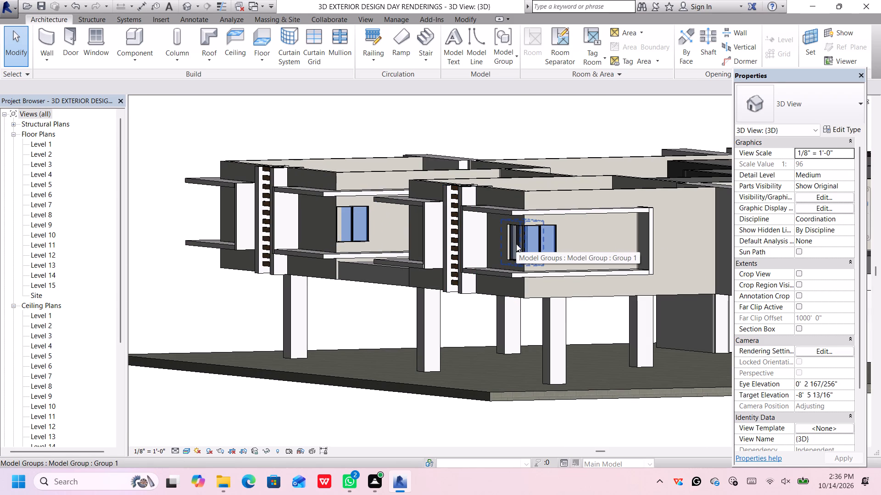
middle_click_drag(516, 243, 506, 231)
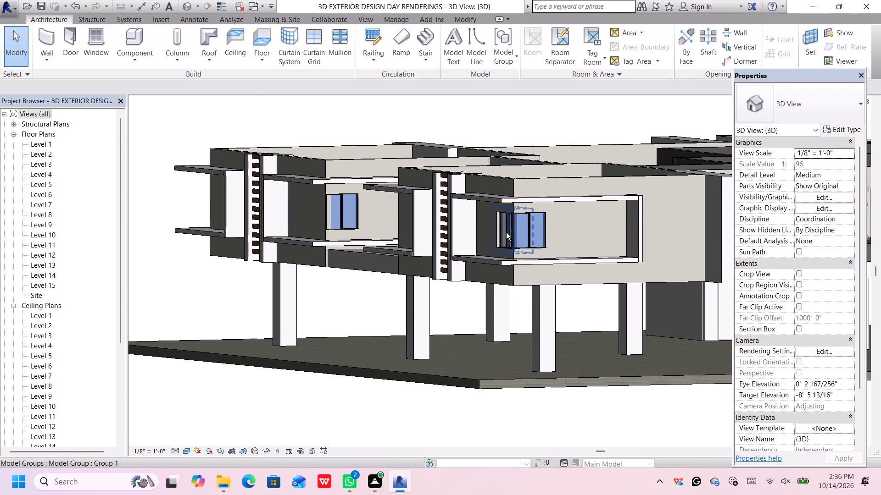
scroll(511, 254, "down", 4)
middle_click_drag(402, 368, 402, 370)
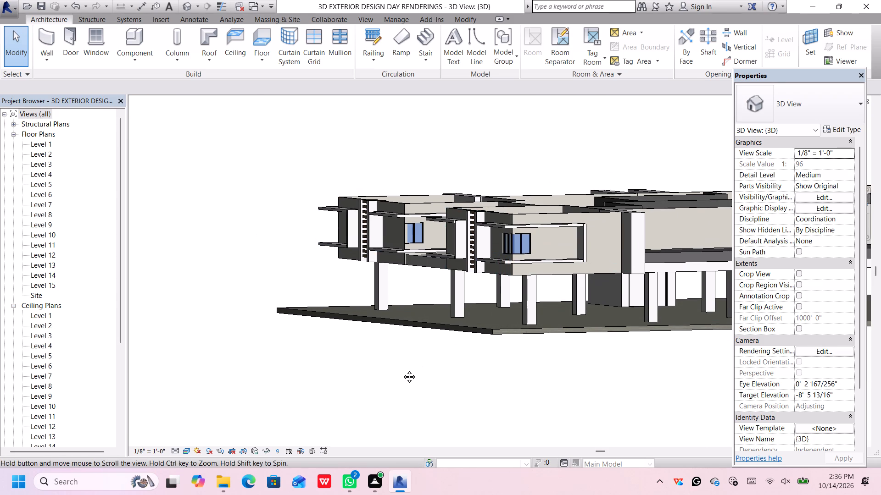
middle_click_drag(402, 370, 521, 398)
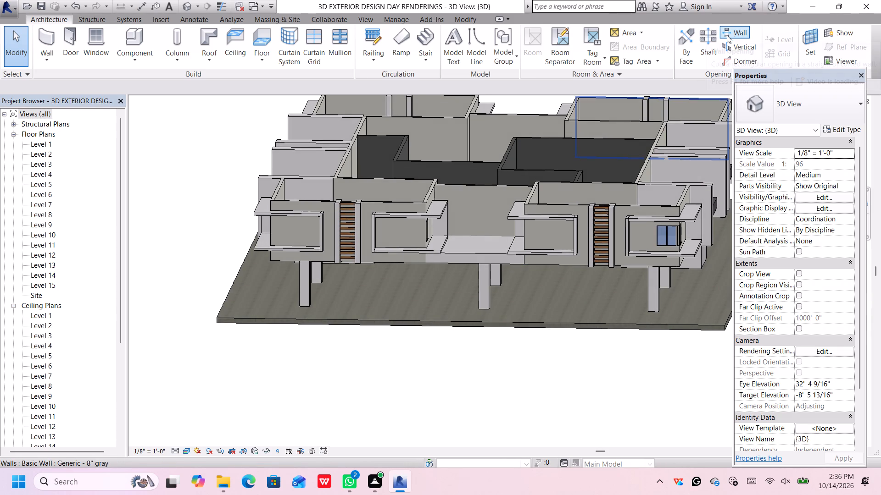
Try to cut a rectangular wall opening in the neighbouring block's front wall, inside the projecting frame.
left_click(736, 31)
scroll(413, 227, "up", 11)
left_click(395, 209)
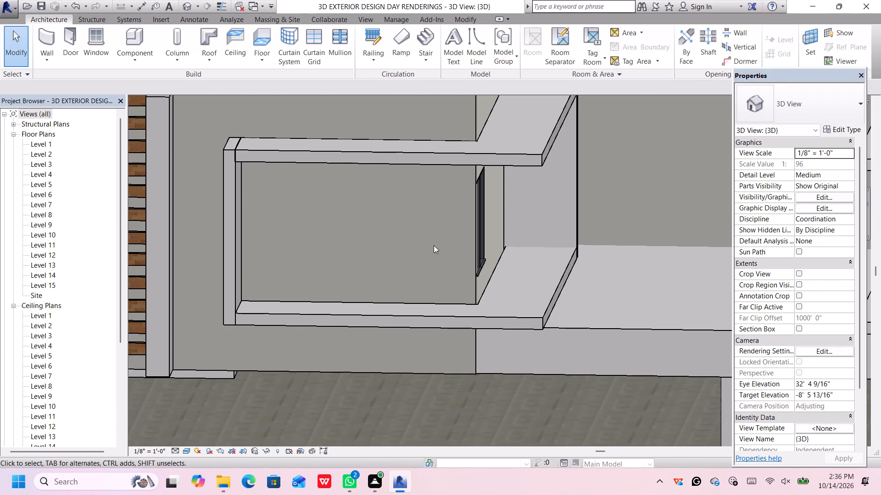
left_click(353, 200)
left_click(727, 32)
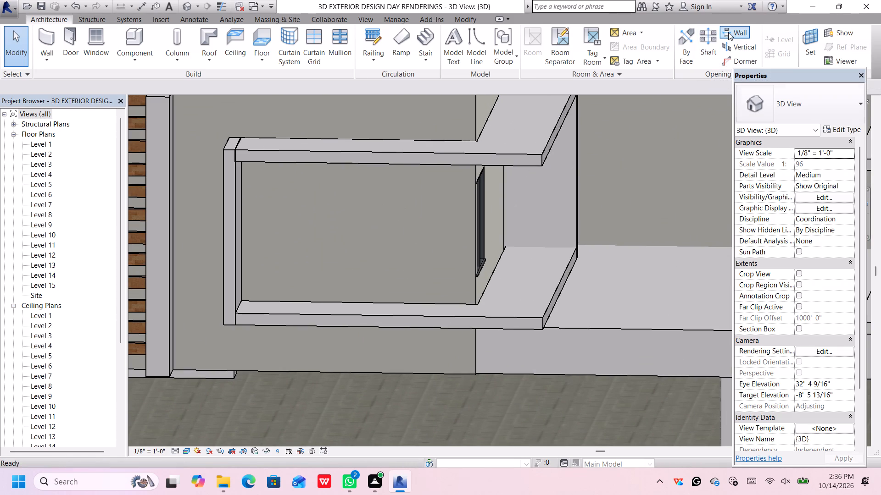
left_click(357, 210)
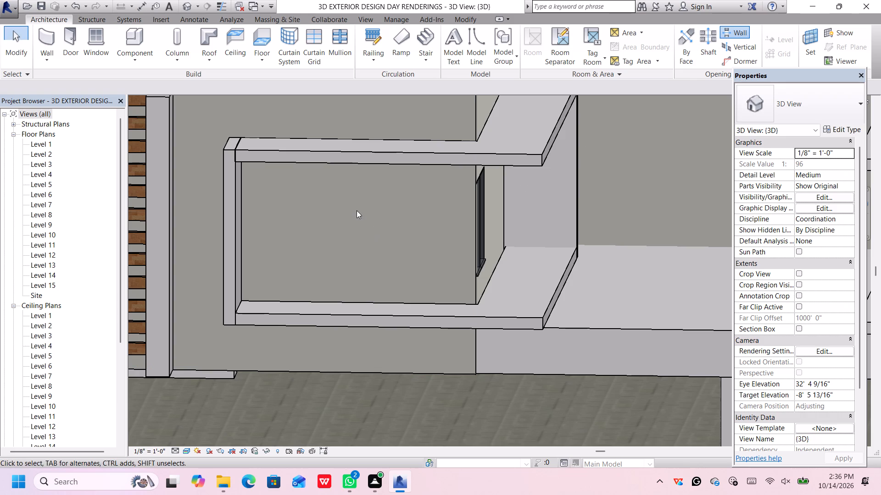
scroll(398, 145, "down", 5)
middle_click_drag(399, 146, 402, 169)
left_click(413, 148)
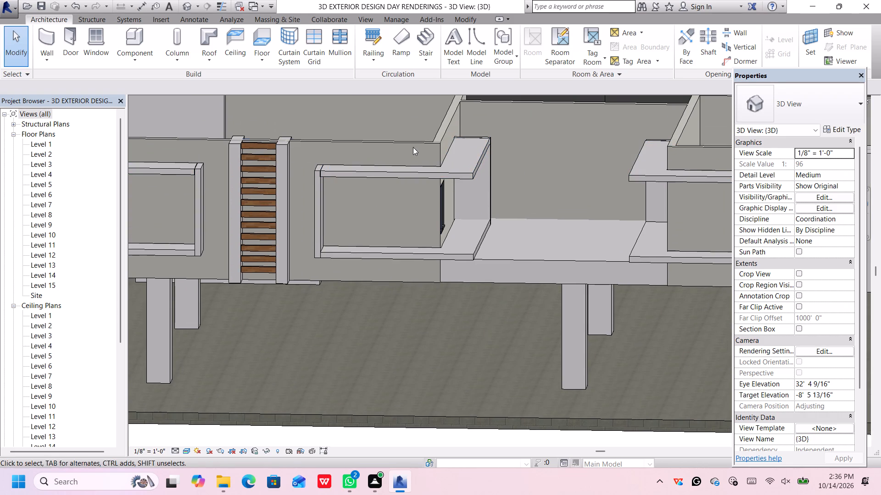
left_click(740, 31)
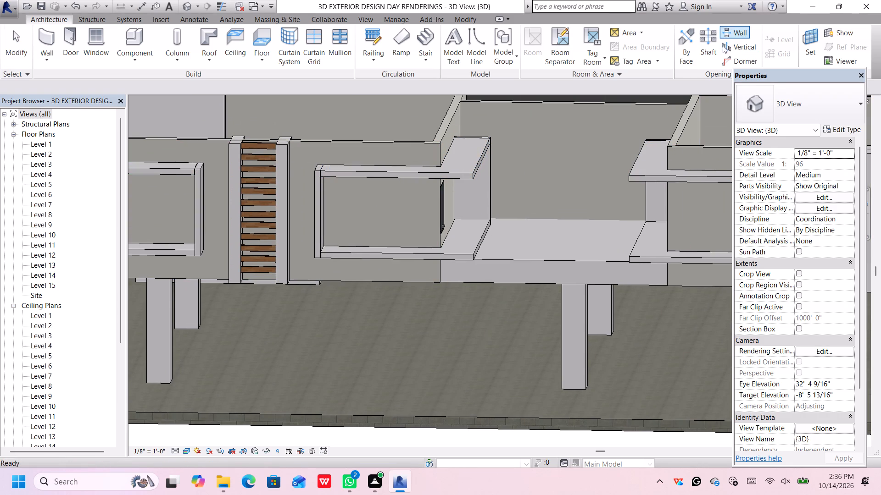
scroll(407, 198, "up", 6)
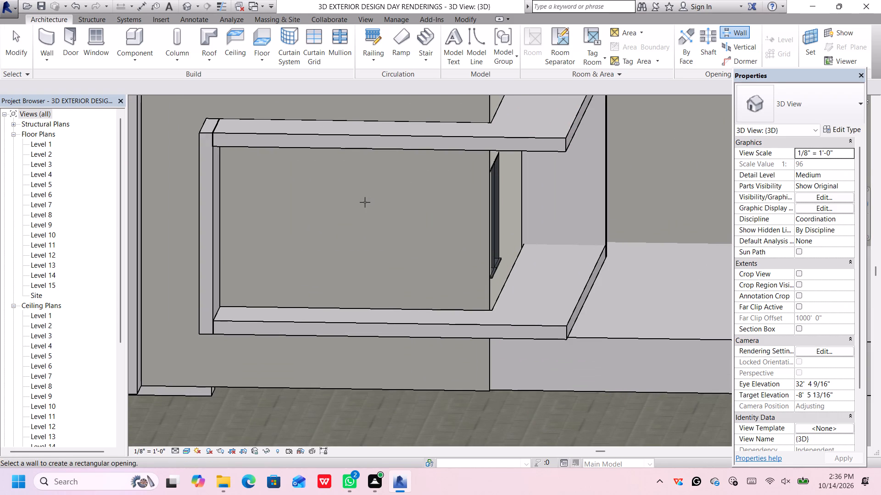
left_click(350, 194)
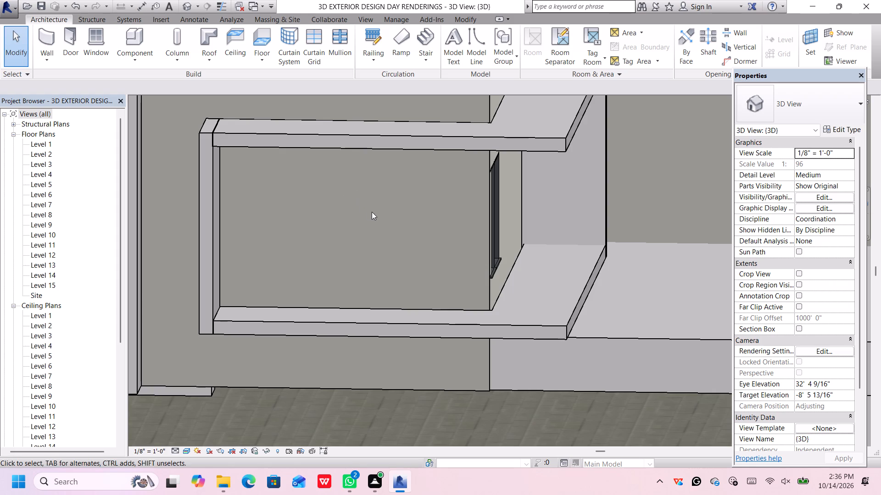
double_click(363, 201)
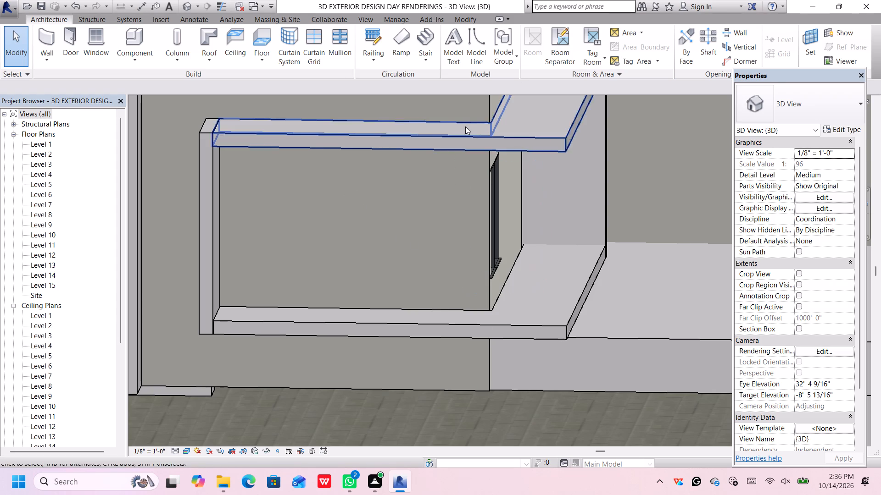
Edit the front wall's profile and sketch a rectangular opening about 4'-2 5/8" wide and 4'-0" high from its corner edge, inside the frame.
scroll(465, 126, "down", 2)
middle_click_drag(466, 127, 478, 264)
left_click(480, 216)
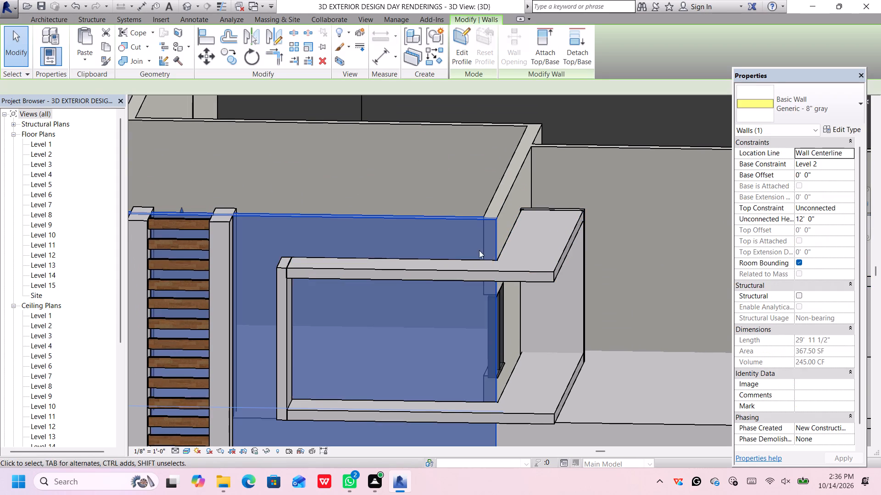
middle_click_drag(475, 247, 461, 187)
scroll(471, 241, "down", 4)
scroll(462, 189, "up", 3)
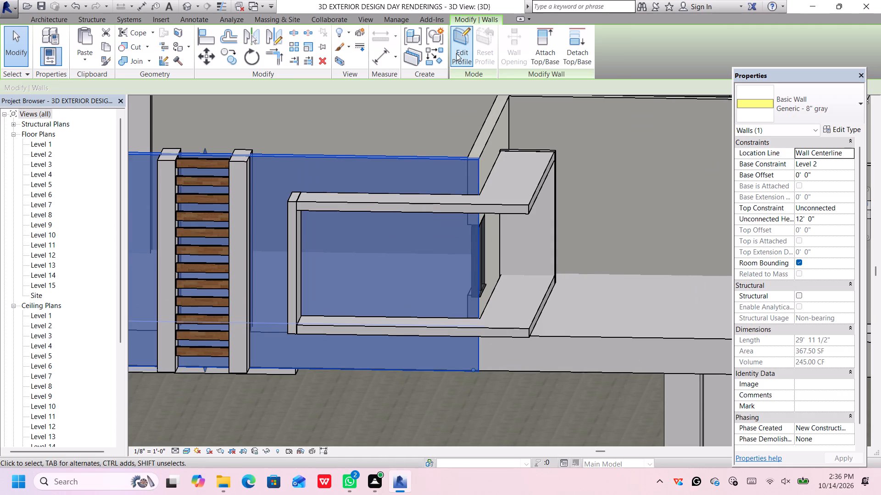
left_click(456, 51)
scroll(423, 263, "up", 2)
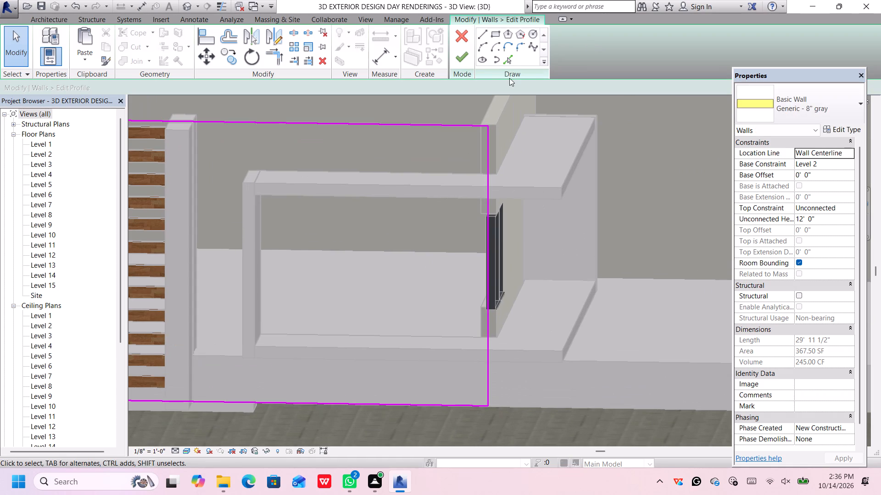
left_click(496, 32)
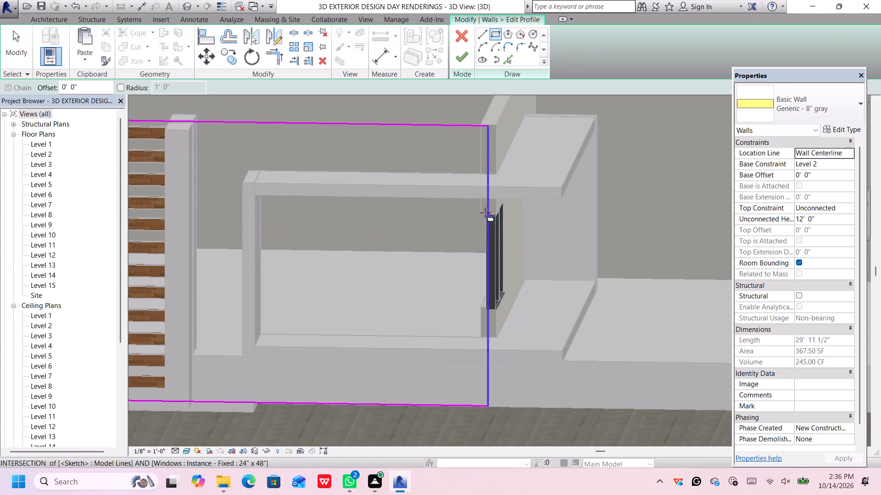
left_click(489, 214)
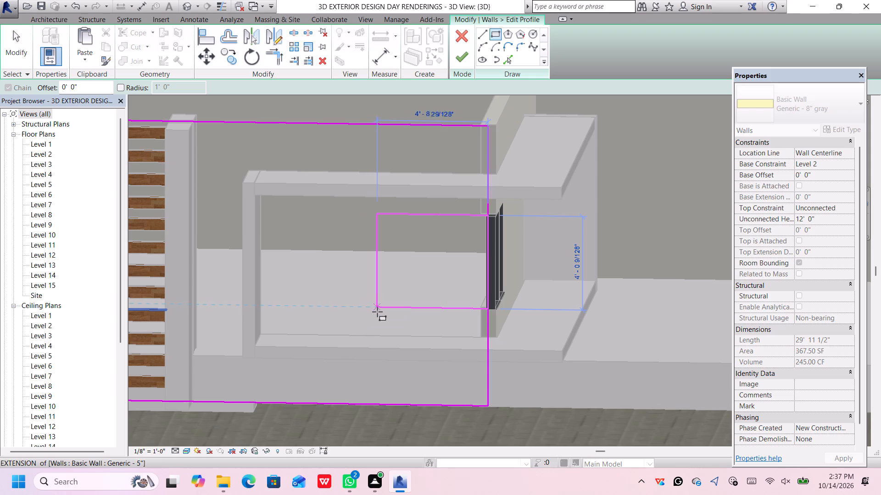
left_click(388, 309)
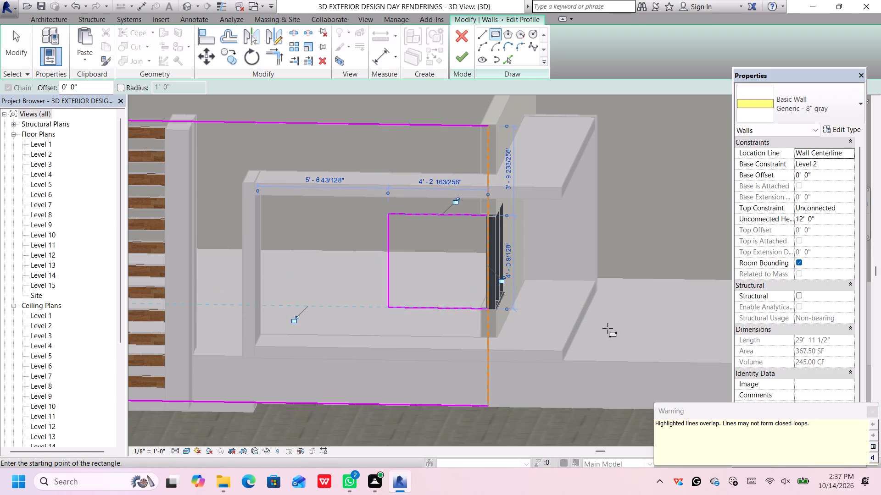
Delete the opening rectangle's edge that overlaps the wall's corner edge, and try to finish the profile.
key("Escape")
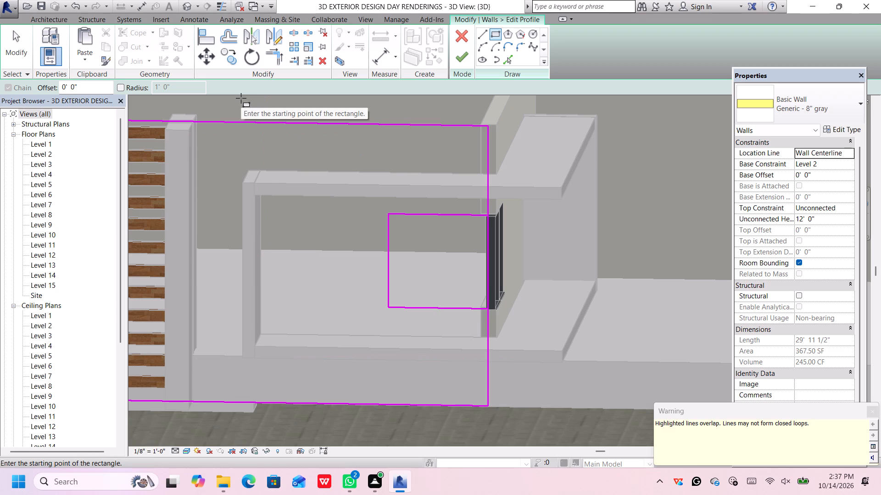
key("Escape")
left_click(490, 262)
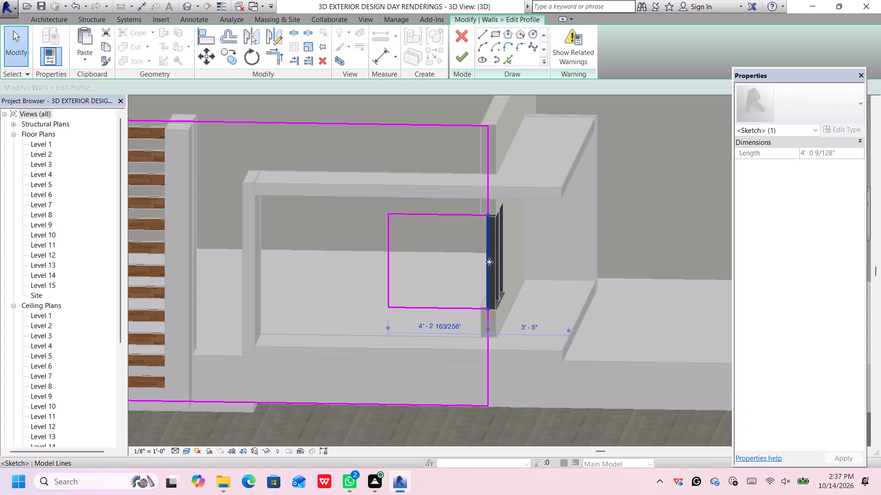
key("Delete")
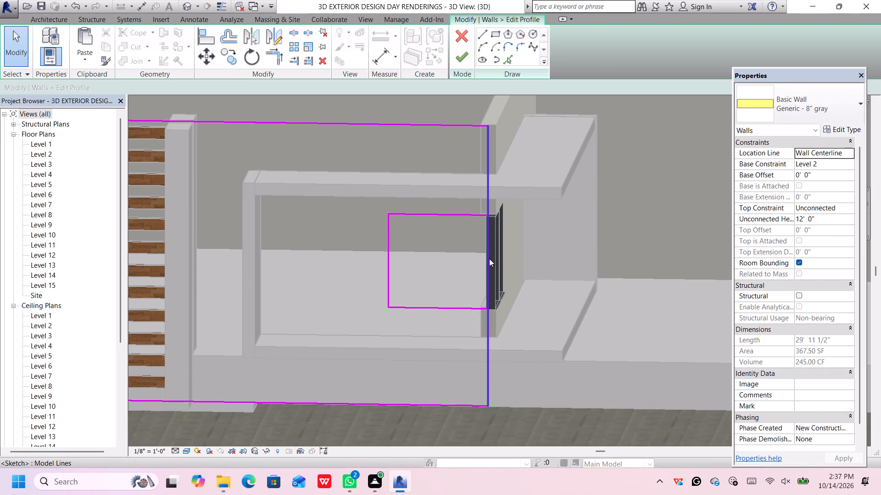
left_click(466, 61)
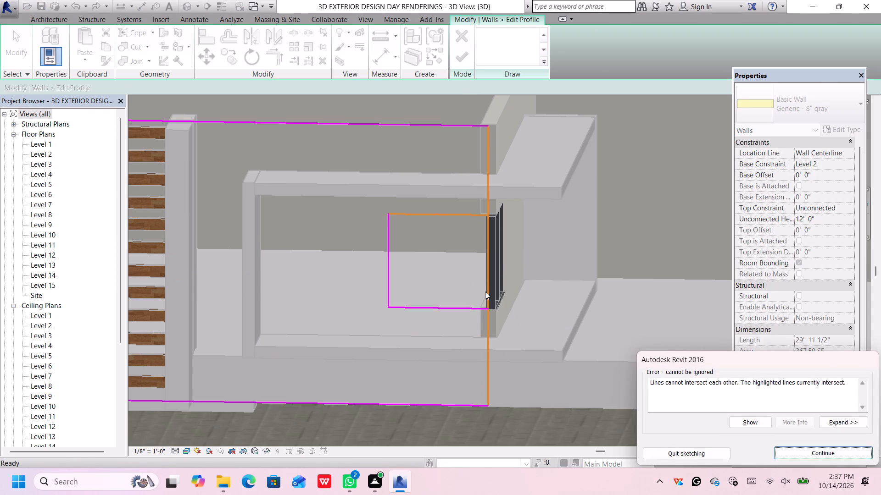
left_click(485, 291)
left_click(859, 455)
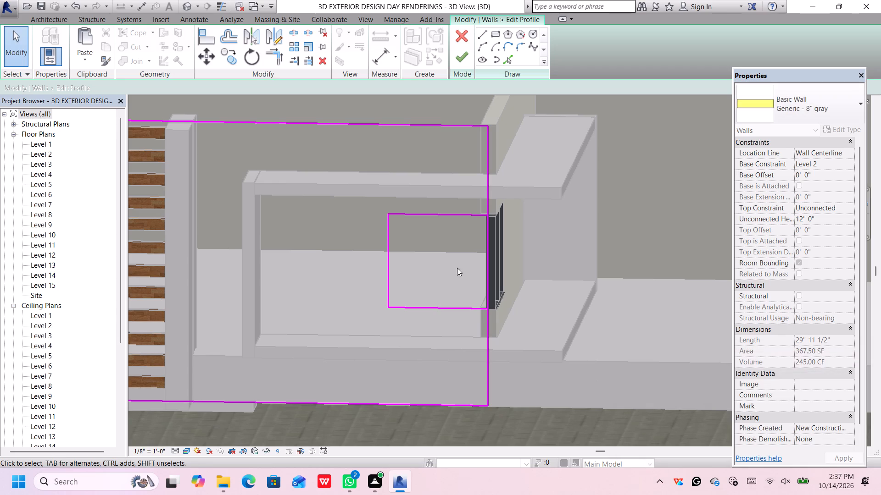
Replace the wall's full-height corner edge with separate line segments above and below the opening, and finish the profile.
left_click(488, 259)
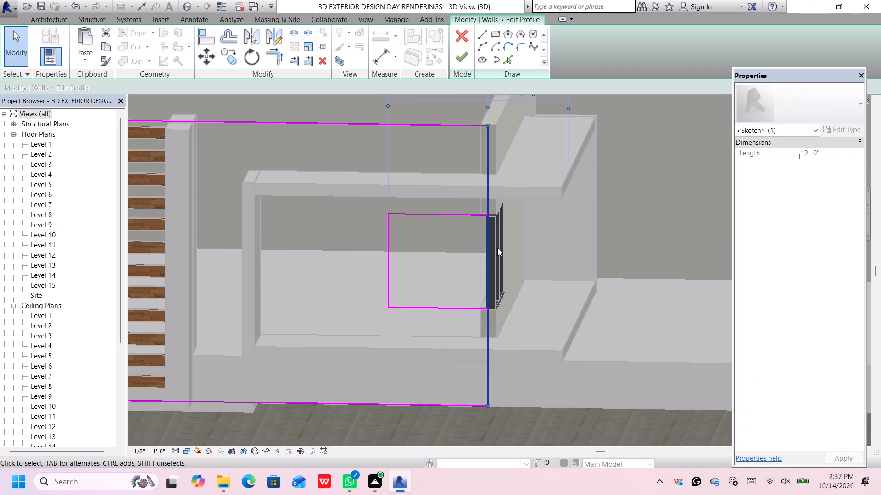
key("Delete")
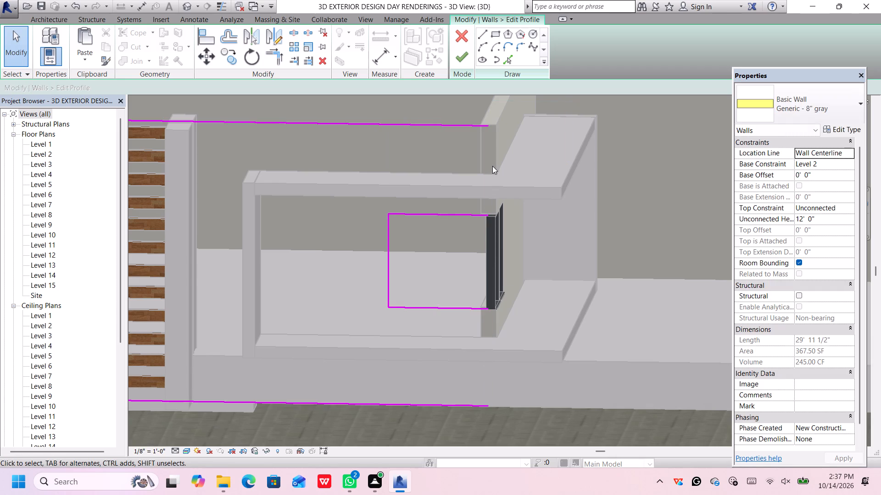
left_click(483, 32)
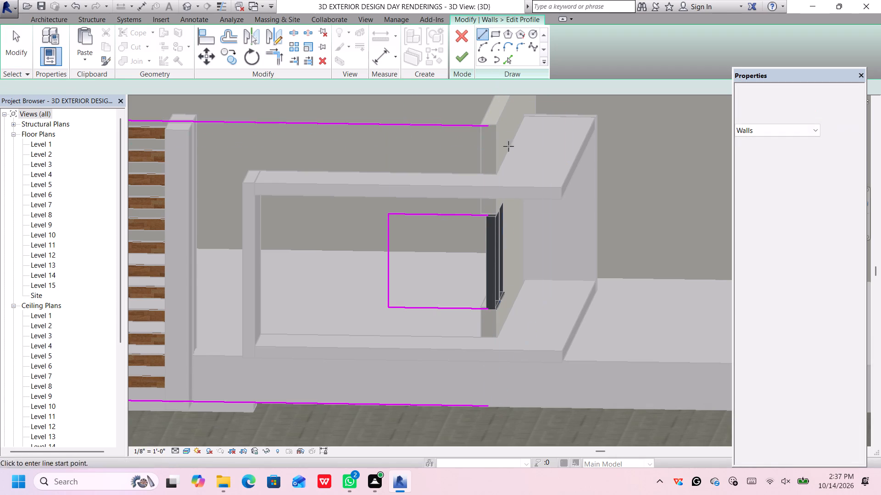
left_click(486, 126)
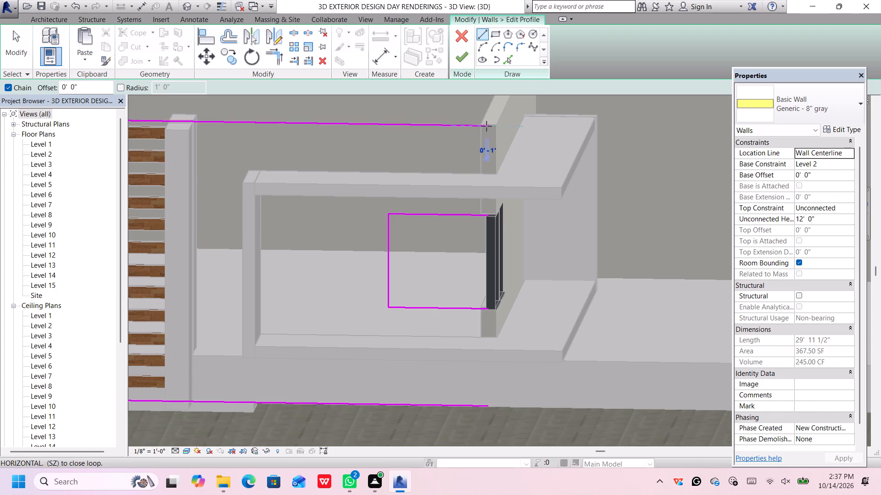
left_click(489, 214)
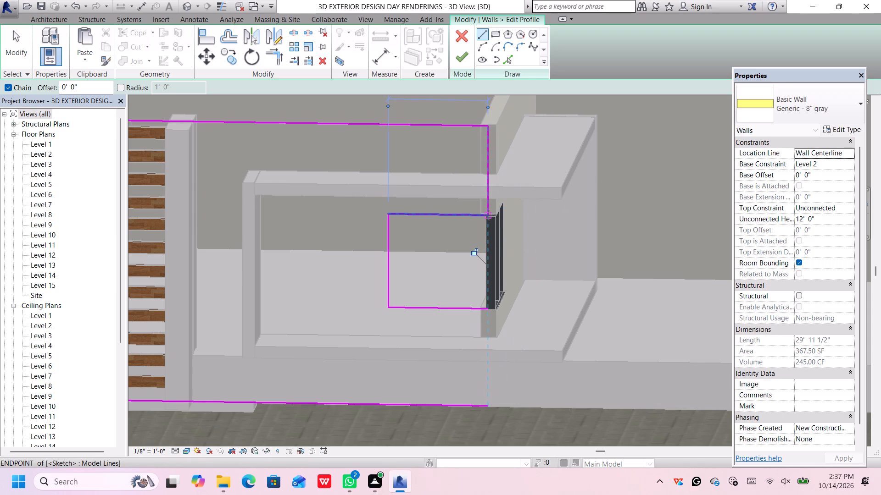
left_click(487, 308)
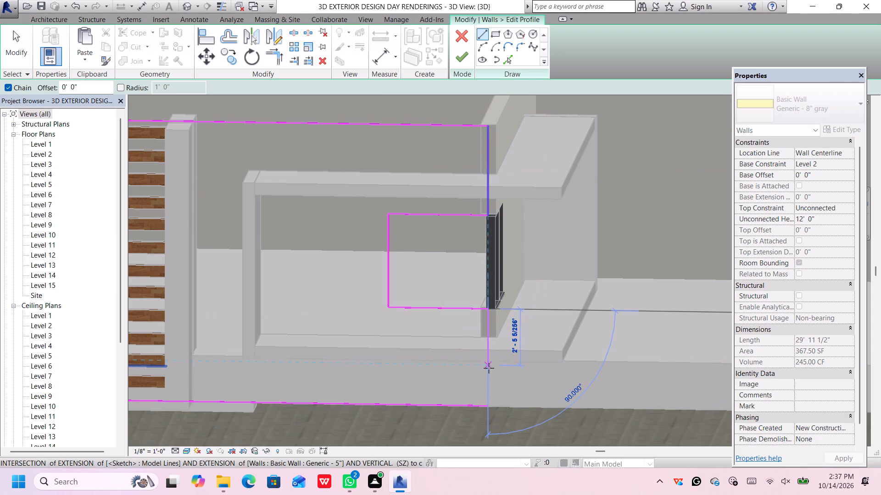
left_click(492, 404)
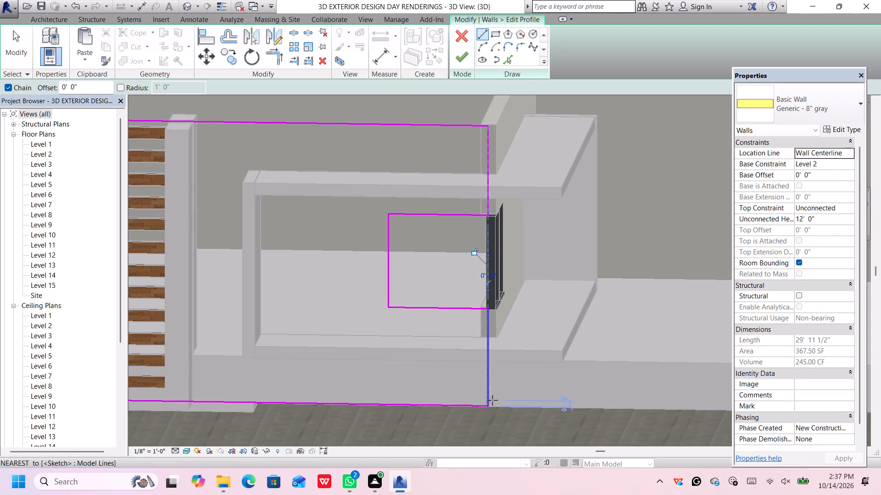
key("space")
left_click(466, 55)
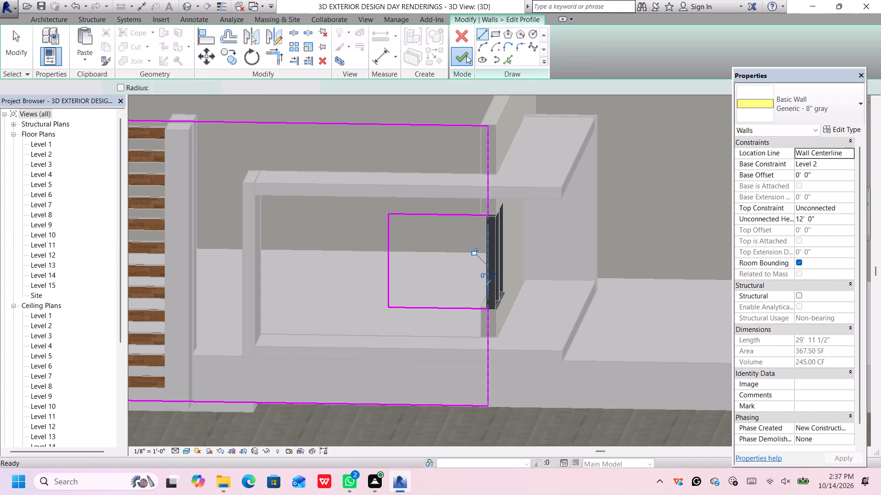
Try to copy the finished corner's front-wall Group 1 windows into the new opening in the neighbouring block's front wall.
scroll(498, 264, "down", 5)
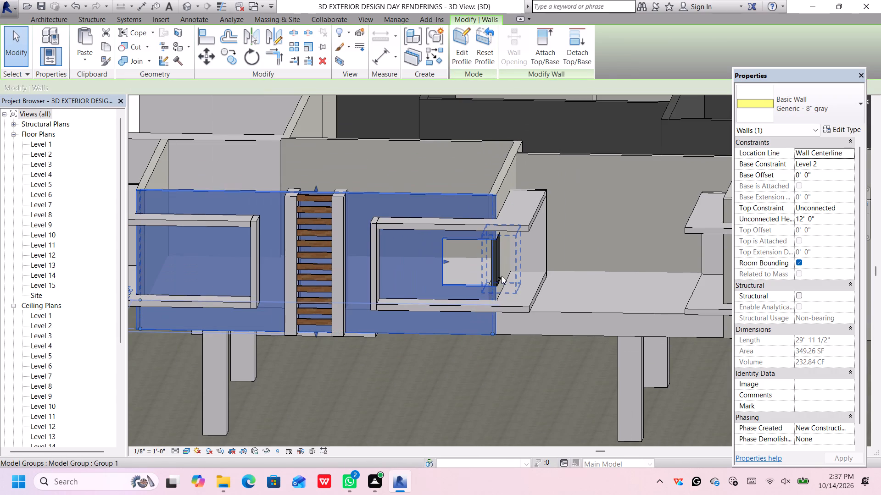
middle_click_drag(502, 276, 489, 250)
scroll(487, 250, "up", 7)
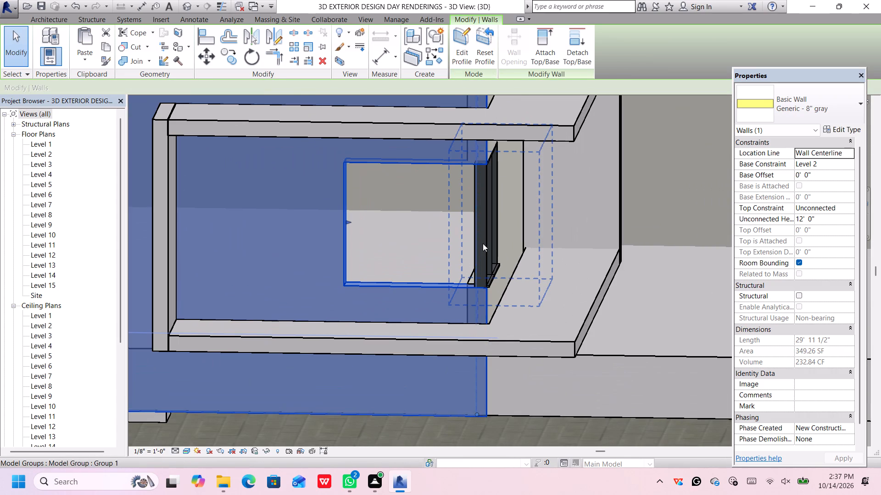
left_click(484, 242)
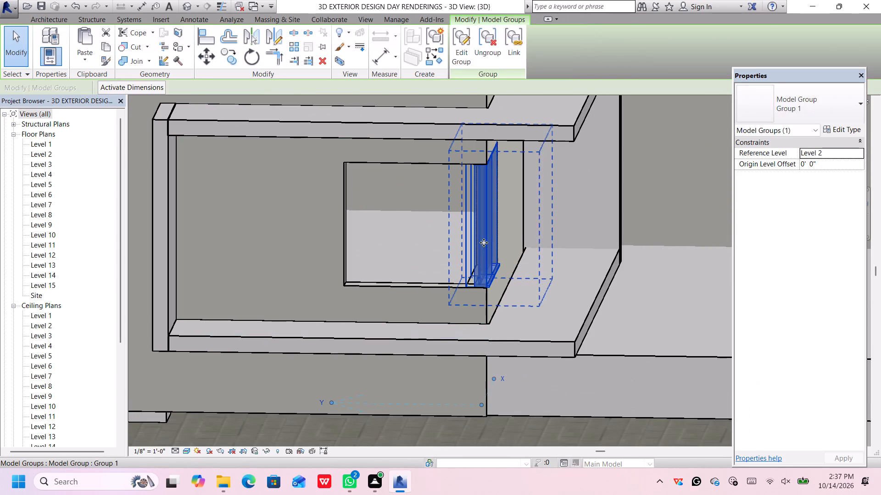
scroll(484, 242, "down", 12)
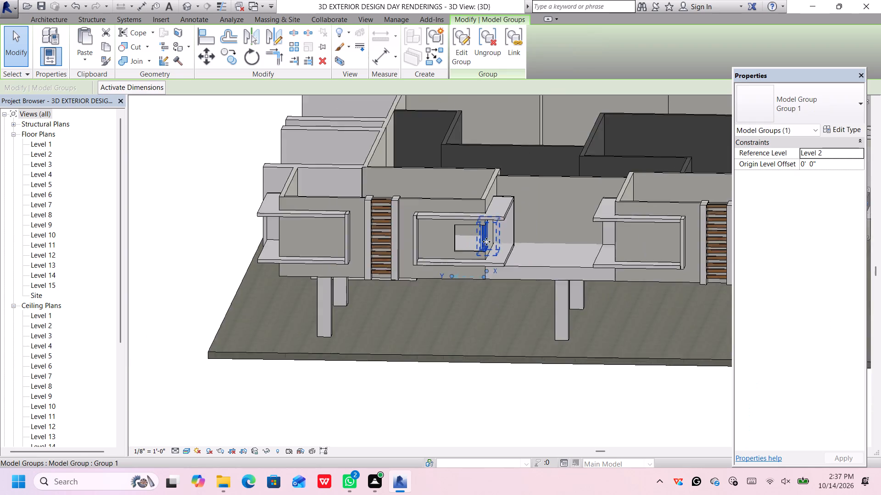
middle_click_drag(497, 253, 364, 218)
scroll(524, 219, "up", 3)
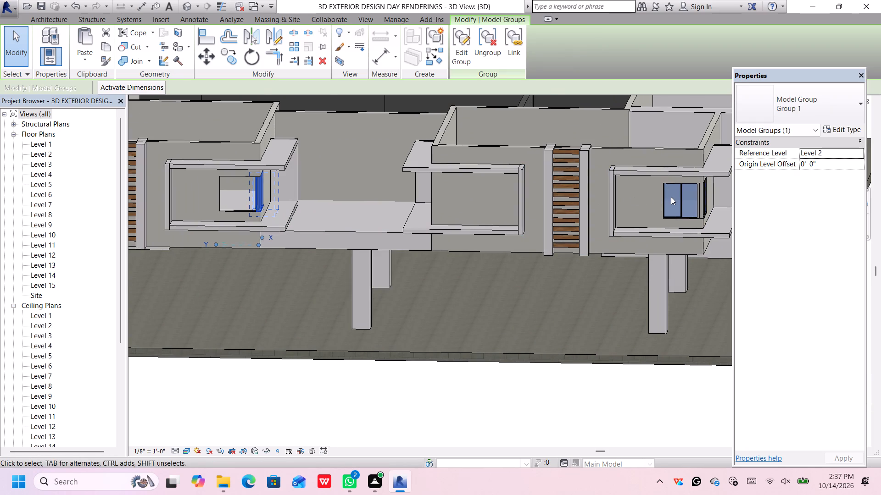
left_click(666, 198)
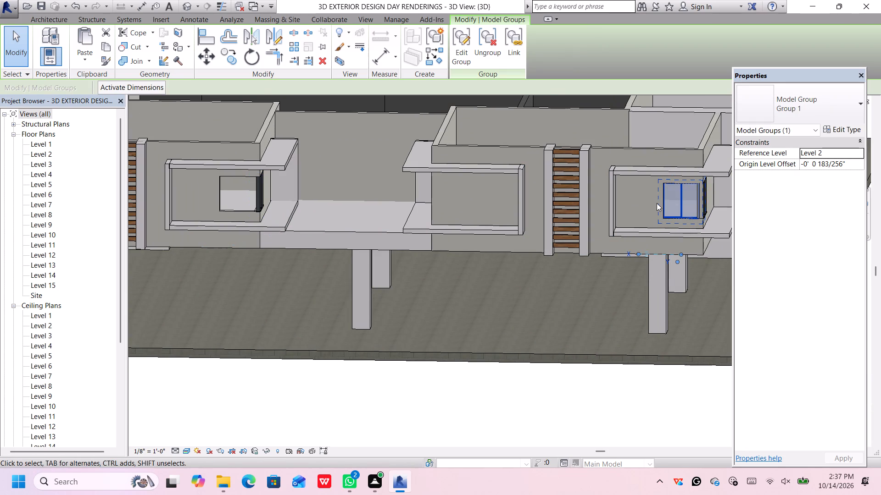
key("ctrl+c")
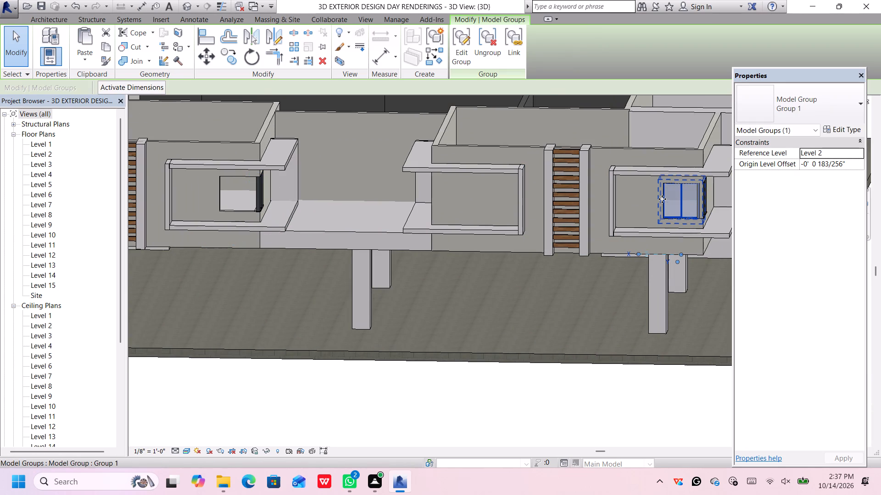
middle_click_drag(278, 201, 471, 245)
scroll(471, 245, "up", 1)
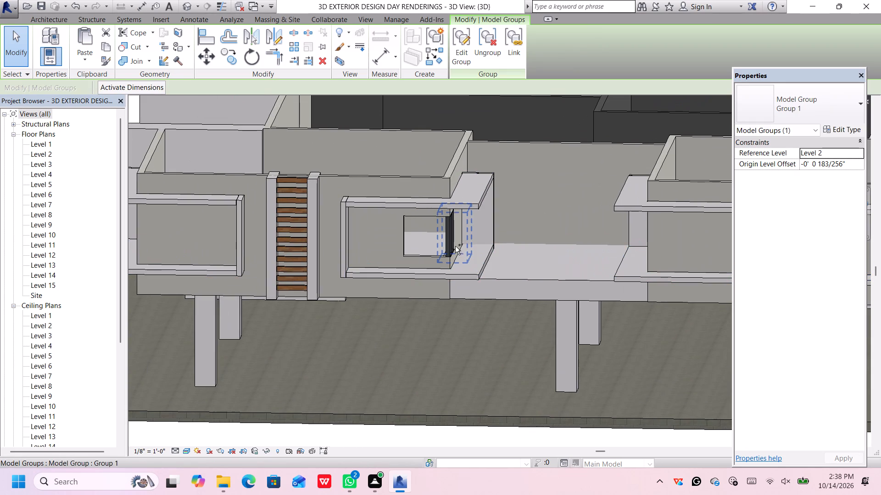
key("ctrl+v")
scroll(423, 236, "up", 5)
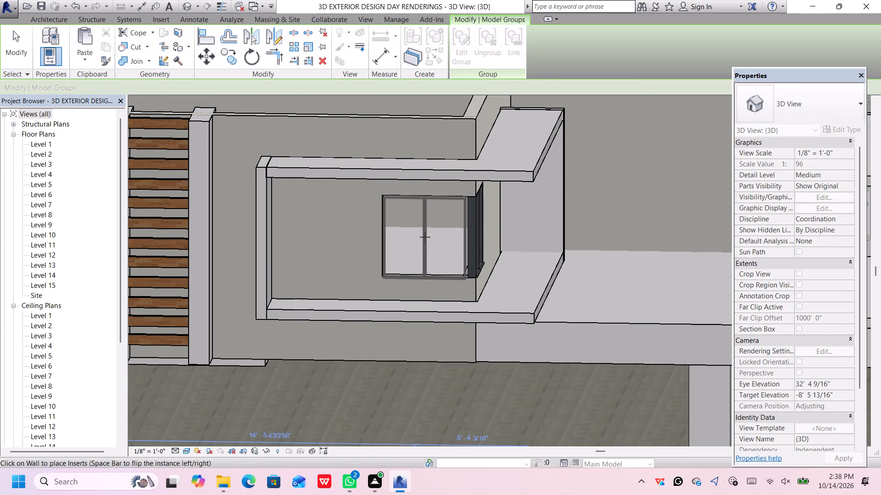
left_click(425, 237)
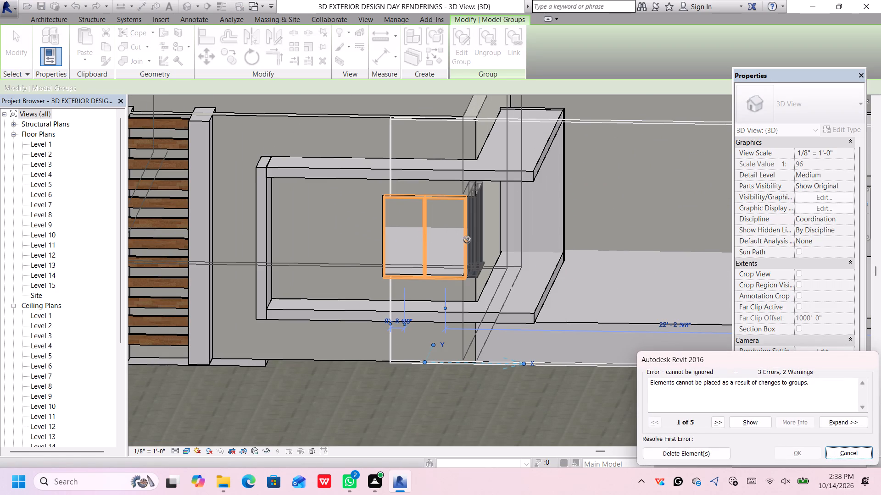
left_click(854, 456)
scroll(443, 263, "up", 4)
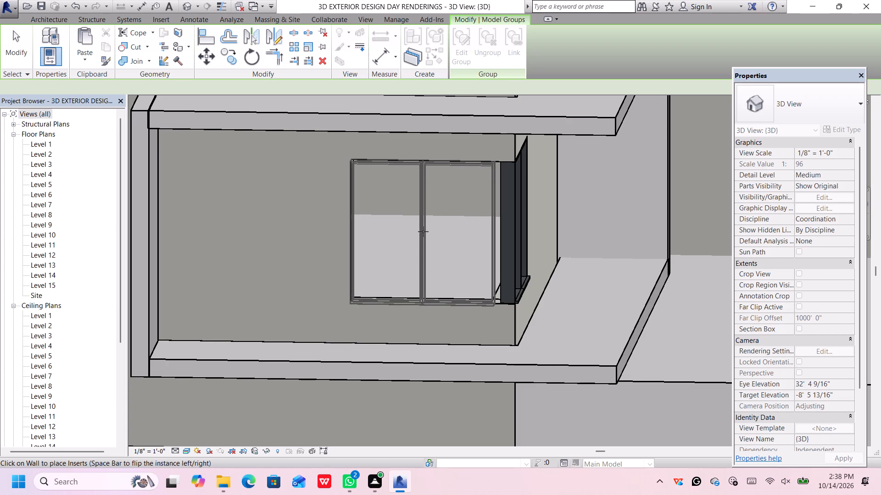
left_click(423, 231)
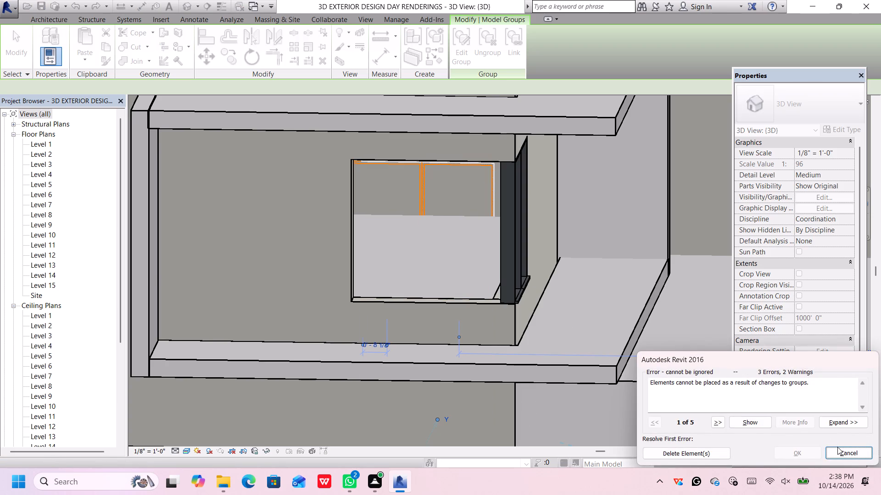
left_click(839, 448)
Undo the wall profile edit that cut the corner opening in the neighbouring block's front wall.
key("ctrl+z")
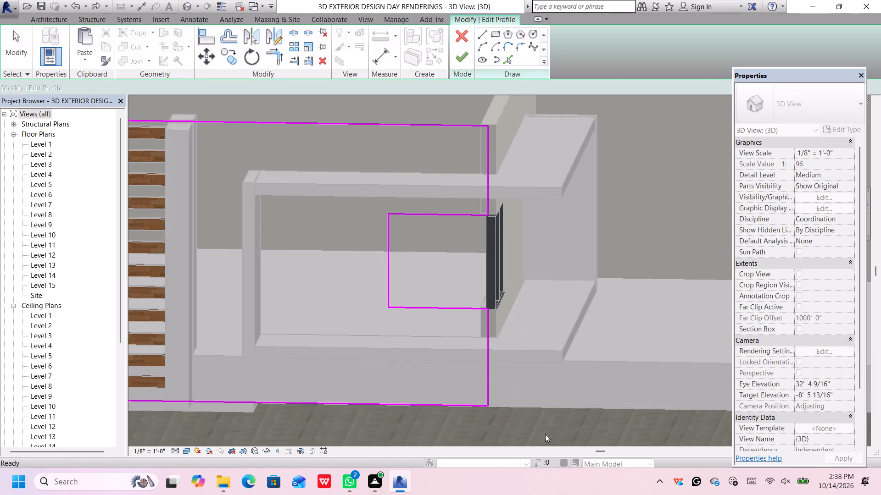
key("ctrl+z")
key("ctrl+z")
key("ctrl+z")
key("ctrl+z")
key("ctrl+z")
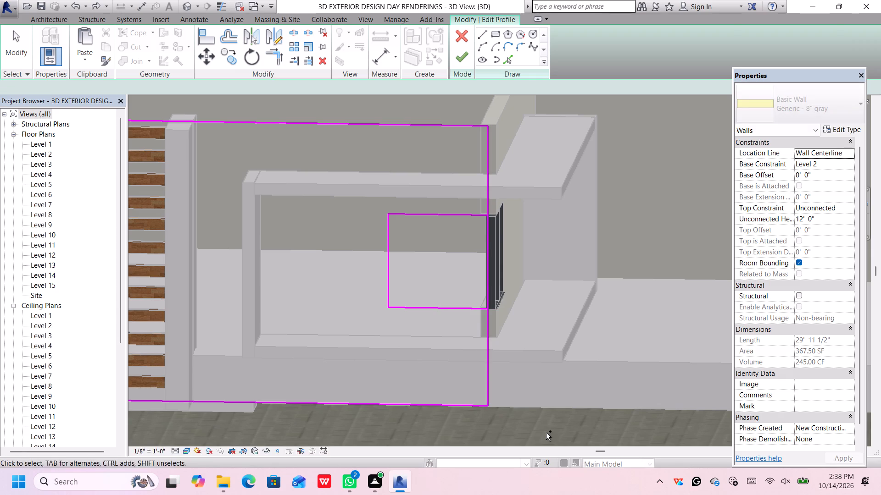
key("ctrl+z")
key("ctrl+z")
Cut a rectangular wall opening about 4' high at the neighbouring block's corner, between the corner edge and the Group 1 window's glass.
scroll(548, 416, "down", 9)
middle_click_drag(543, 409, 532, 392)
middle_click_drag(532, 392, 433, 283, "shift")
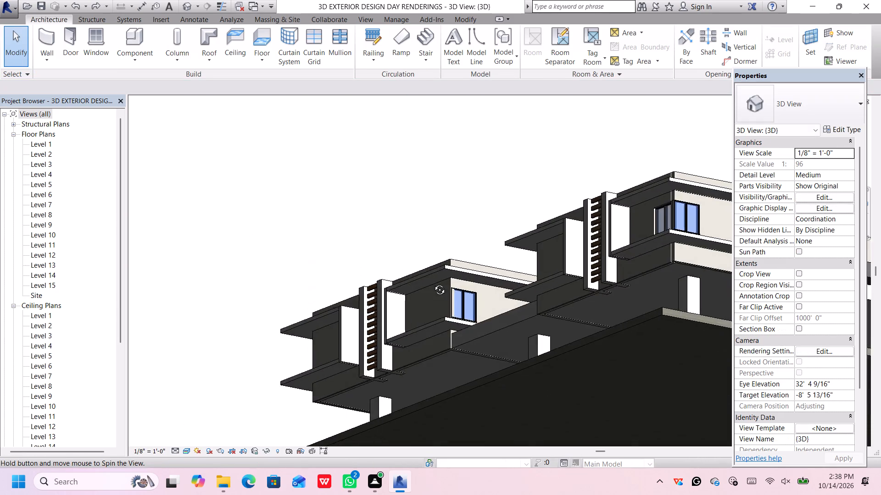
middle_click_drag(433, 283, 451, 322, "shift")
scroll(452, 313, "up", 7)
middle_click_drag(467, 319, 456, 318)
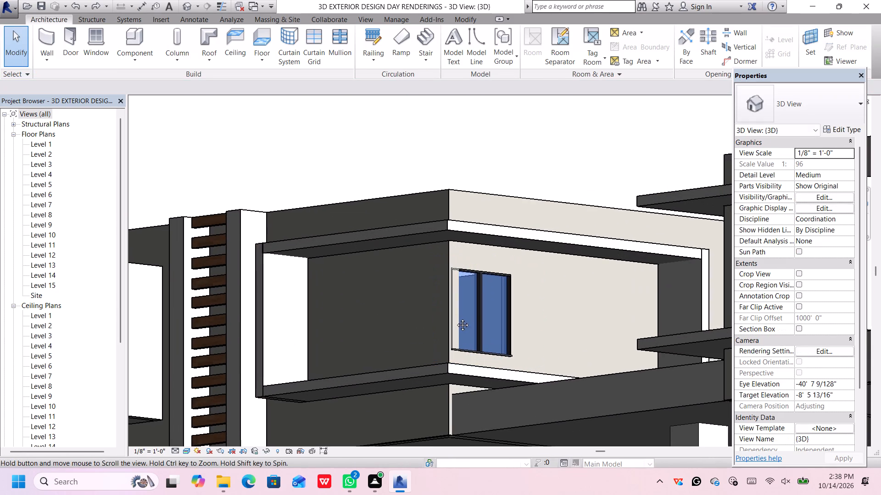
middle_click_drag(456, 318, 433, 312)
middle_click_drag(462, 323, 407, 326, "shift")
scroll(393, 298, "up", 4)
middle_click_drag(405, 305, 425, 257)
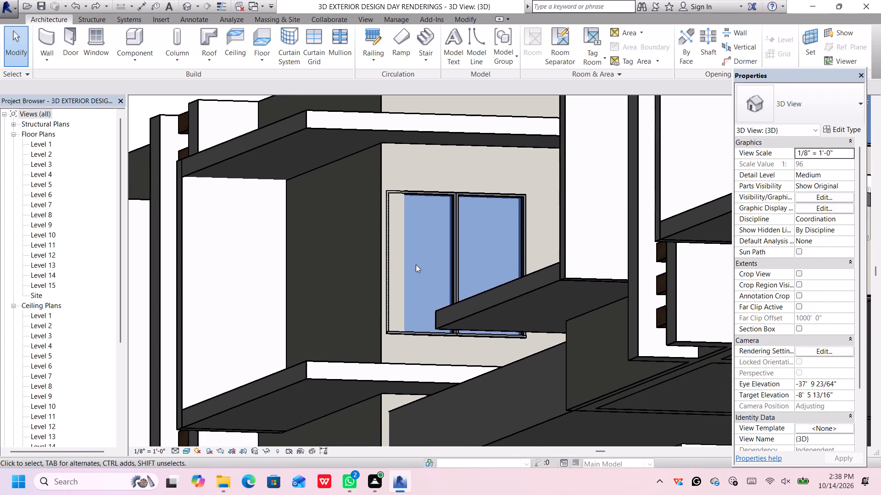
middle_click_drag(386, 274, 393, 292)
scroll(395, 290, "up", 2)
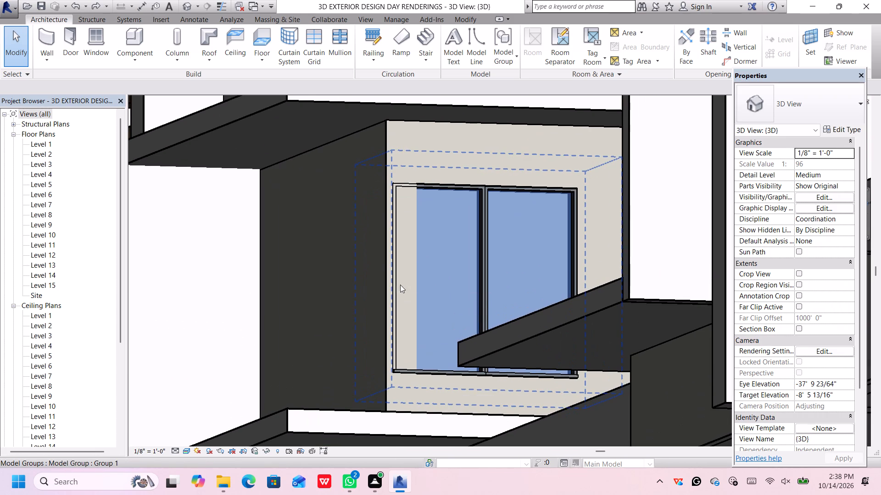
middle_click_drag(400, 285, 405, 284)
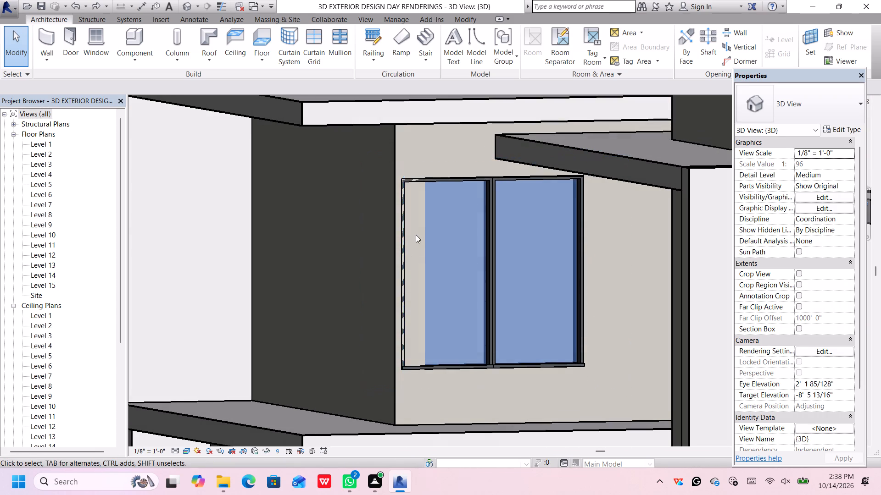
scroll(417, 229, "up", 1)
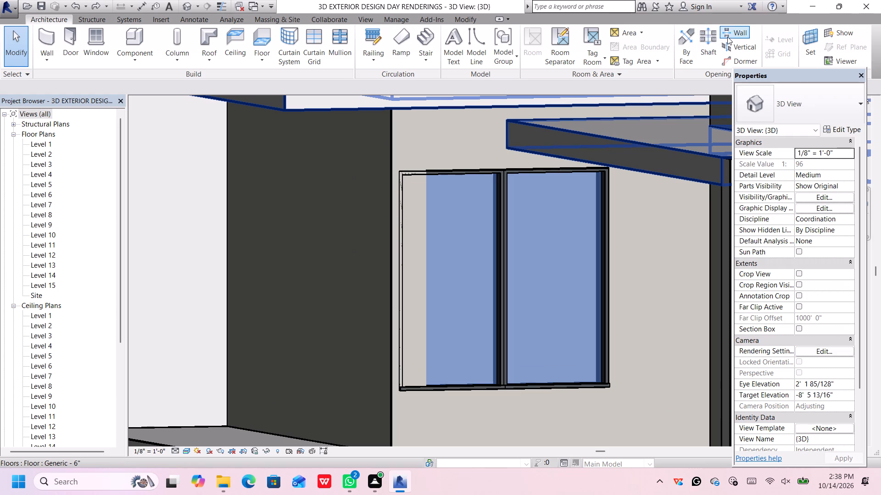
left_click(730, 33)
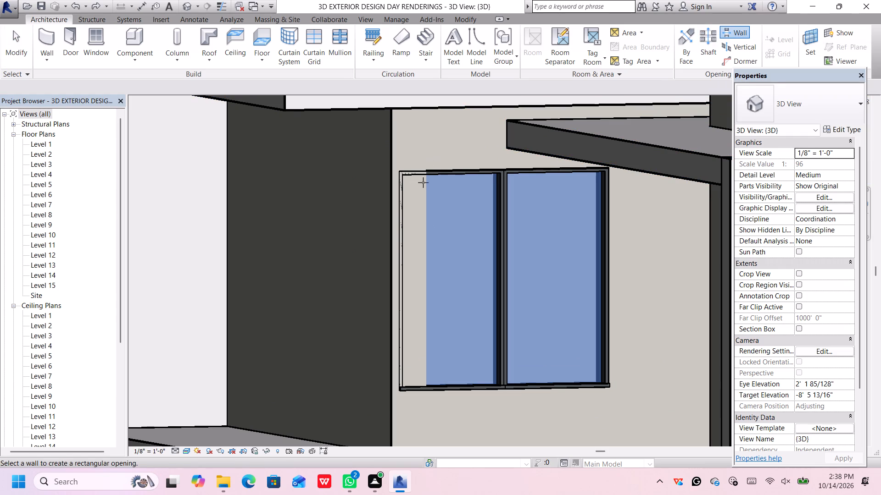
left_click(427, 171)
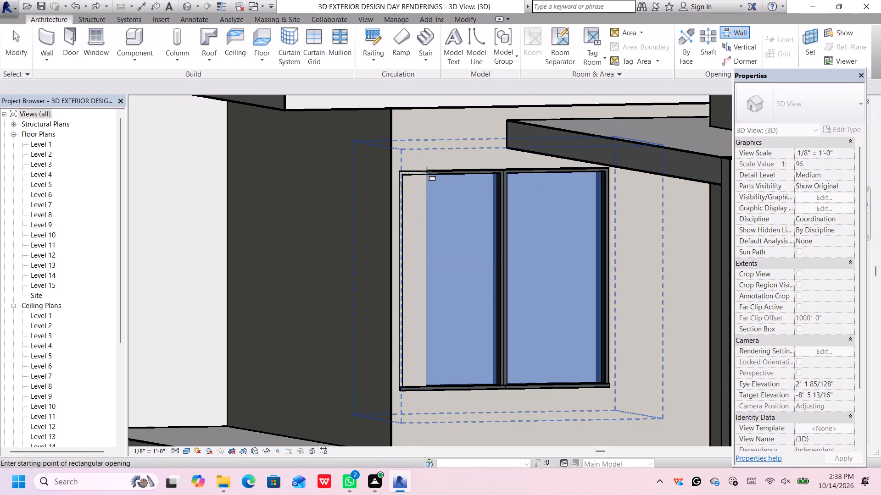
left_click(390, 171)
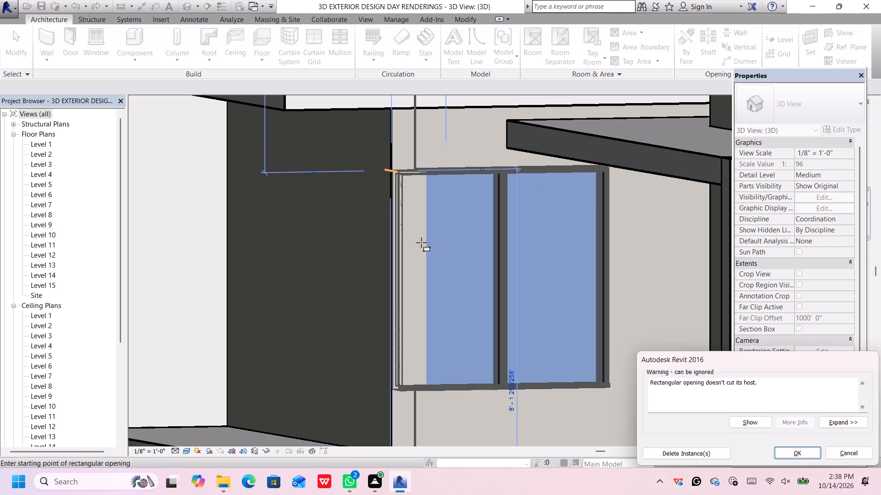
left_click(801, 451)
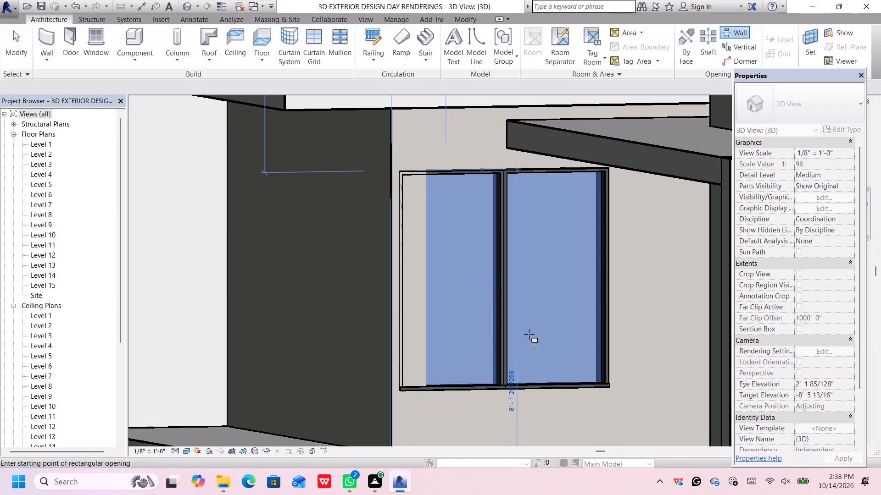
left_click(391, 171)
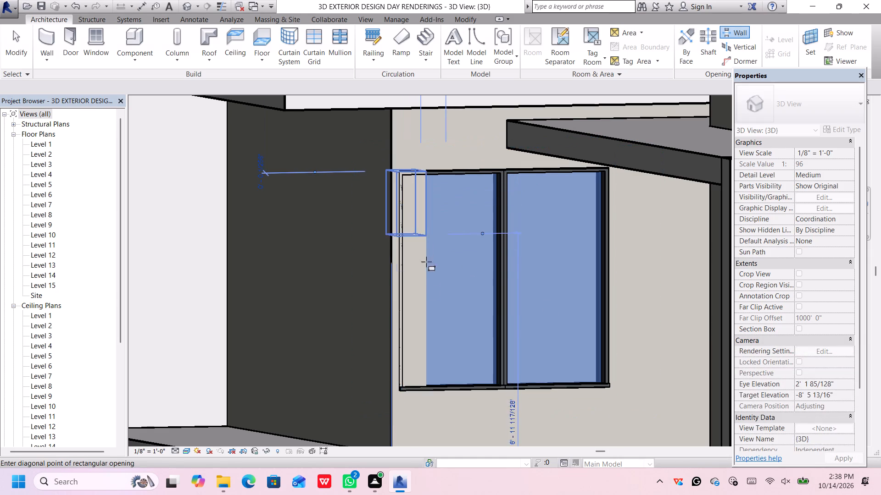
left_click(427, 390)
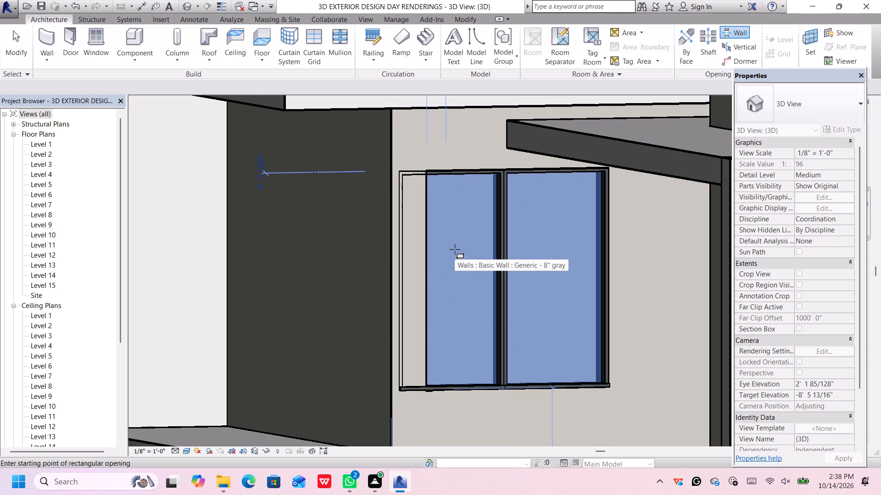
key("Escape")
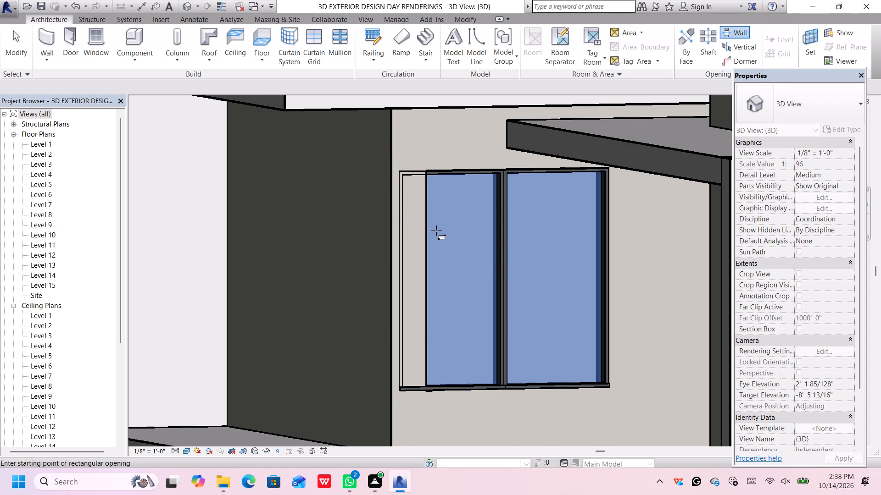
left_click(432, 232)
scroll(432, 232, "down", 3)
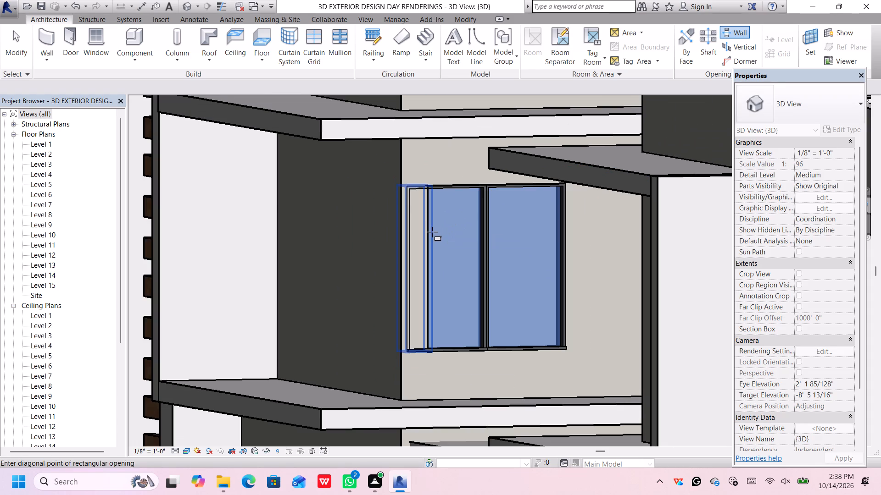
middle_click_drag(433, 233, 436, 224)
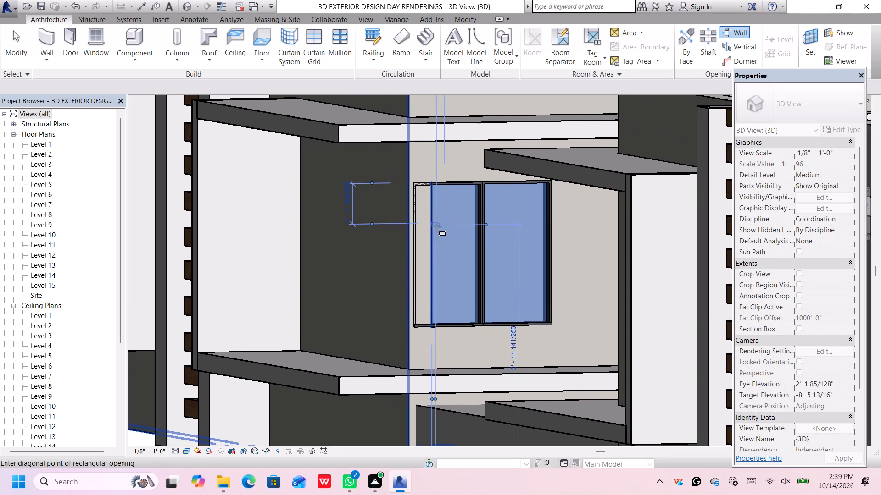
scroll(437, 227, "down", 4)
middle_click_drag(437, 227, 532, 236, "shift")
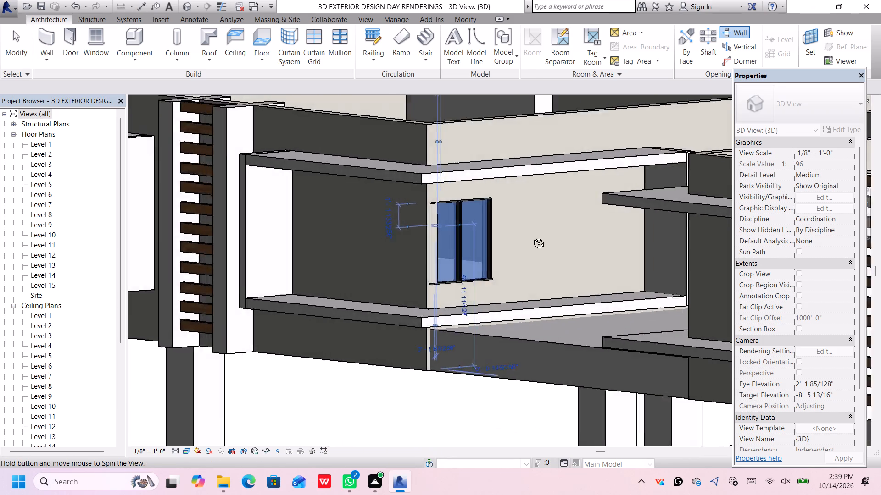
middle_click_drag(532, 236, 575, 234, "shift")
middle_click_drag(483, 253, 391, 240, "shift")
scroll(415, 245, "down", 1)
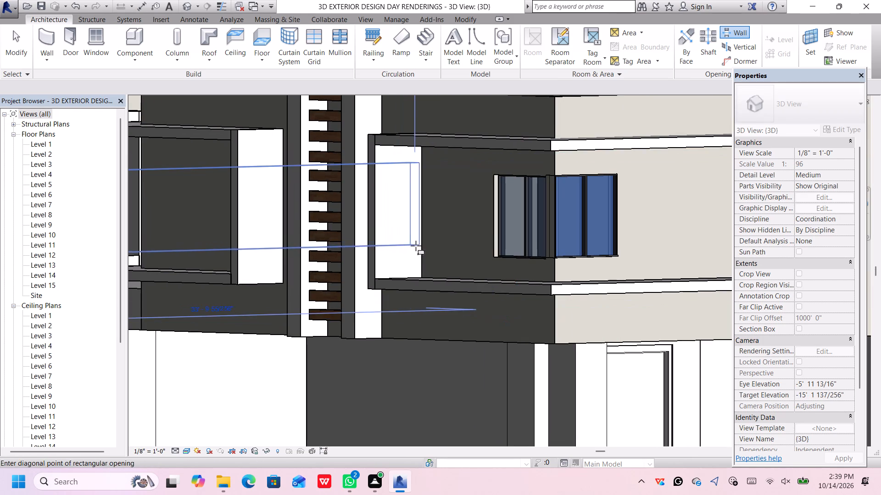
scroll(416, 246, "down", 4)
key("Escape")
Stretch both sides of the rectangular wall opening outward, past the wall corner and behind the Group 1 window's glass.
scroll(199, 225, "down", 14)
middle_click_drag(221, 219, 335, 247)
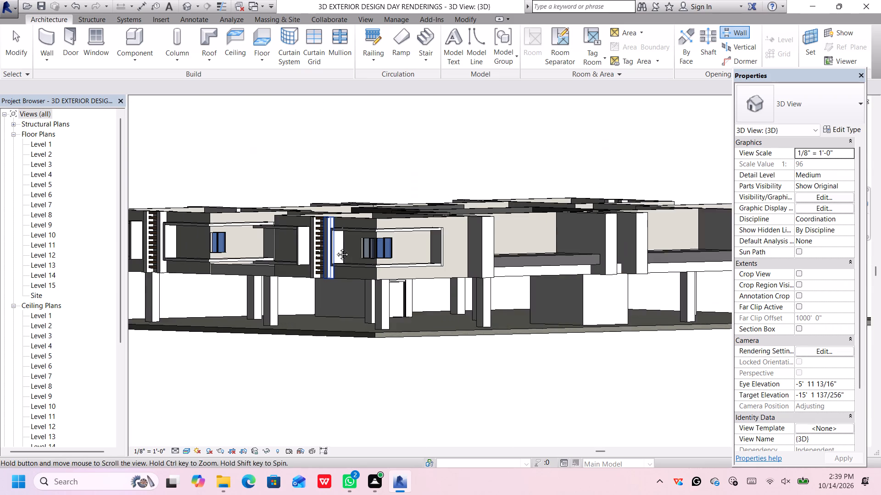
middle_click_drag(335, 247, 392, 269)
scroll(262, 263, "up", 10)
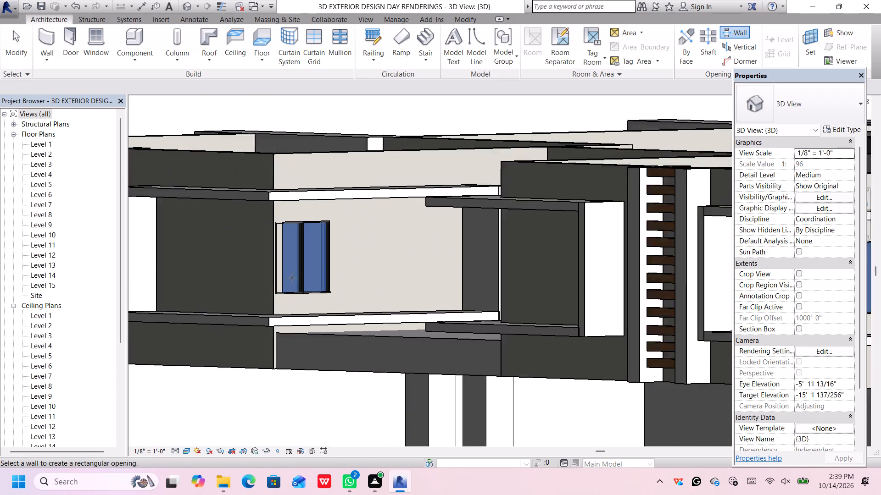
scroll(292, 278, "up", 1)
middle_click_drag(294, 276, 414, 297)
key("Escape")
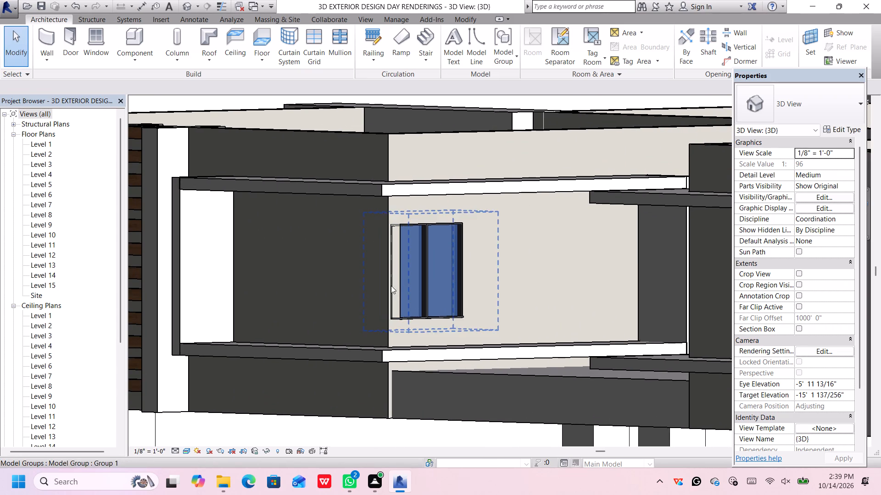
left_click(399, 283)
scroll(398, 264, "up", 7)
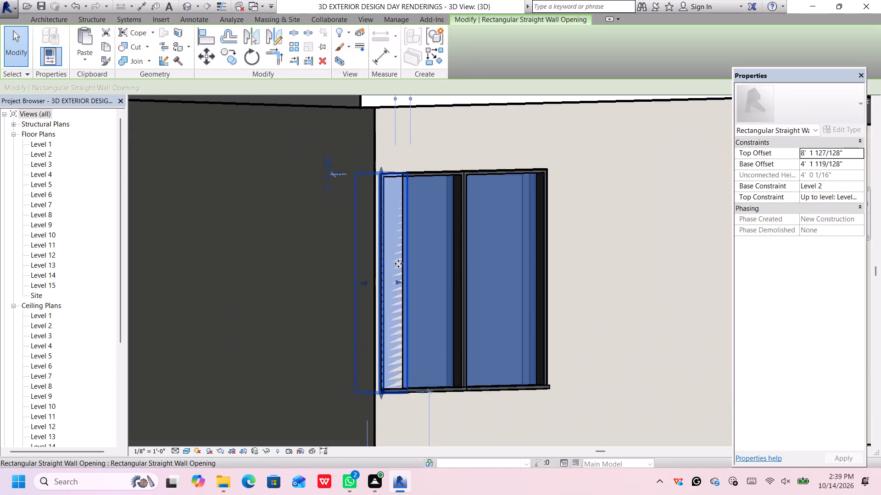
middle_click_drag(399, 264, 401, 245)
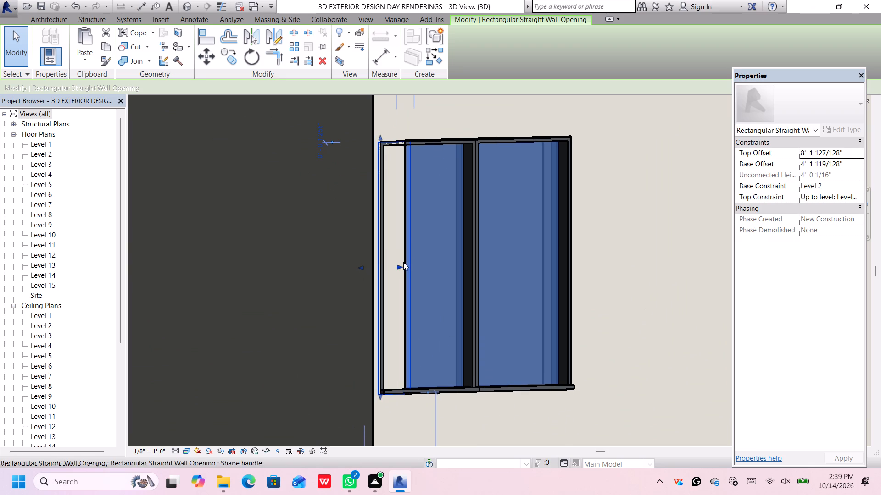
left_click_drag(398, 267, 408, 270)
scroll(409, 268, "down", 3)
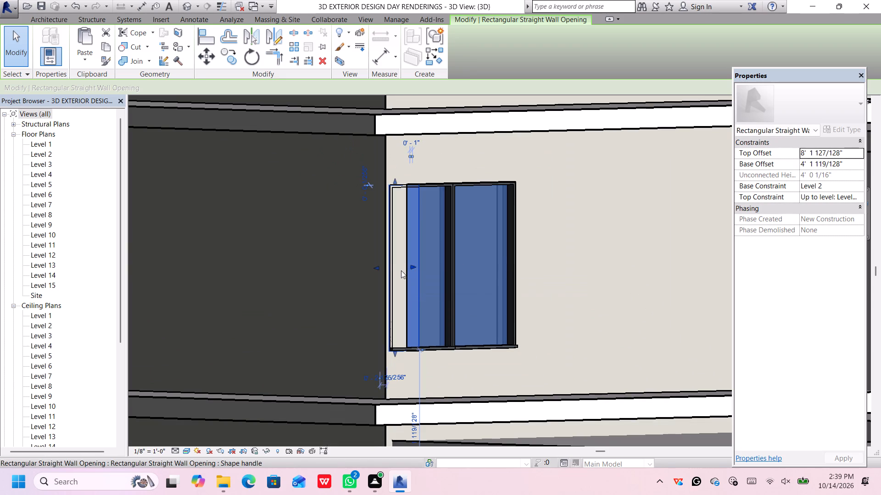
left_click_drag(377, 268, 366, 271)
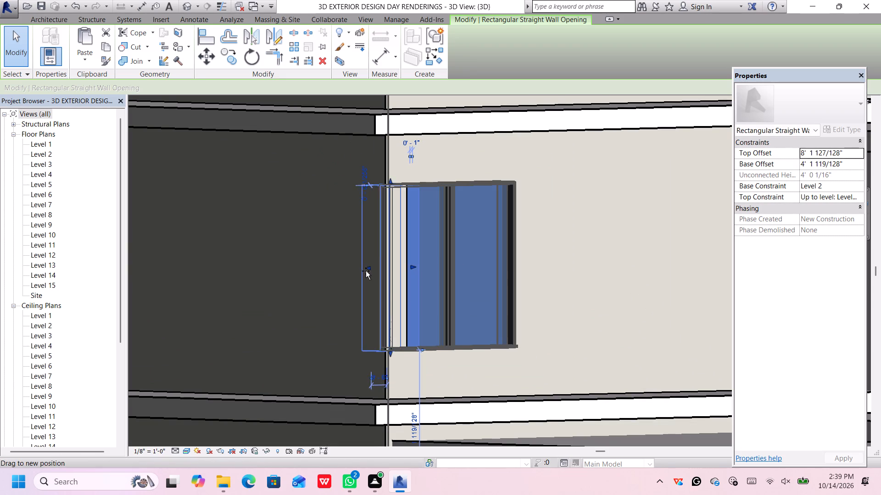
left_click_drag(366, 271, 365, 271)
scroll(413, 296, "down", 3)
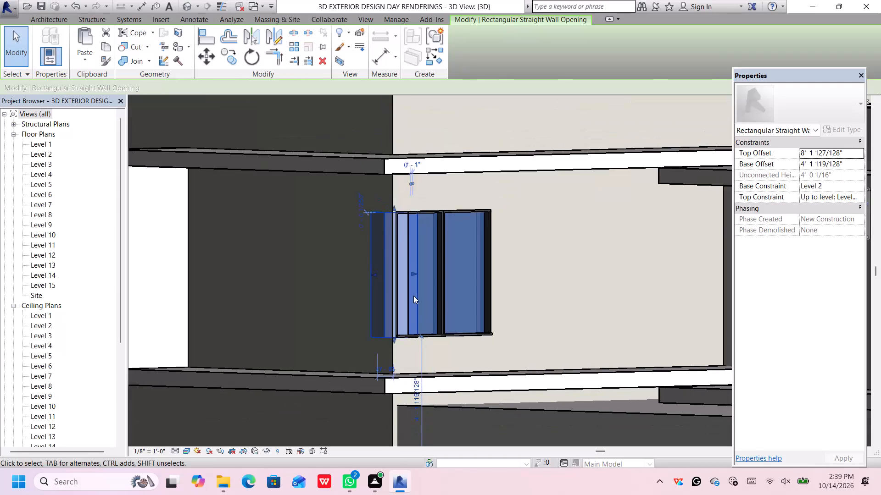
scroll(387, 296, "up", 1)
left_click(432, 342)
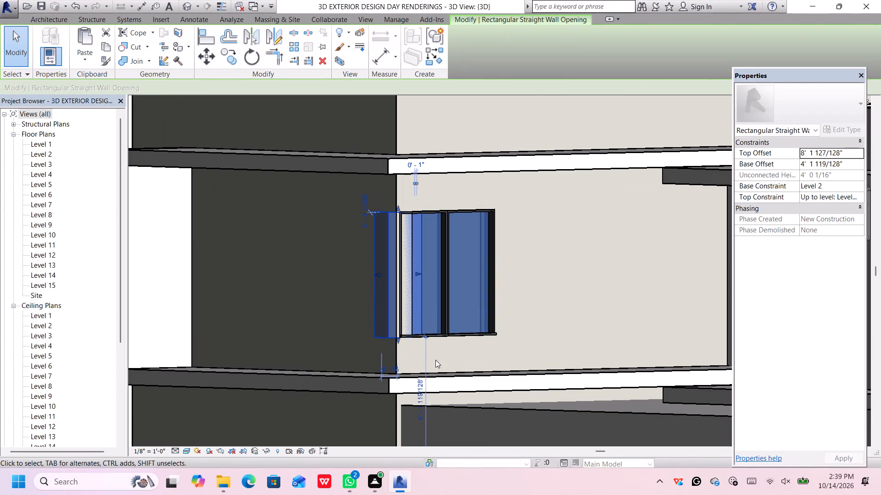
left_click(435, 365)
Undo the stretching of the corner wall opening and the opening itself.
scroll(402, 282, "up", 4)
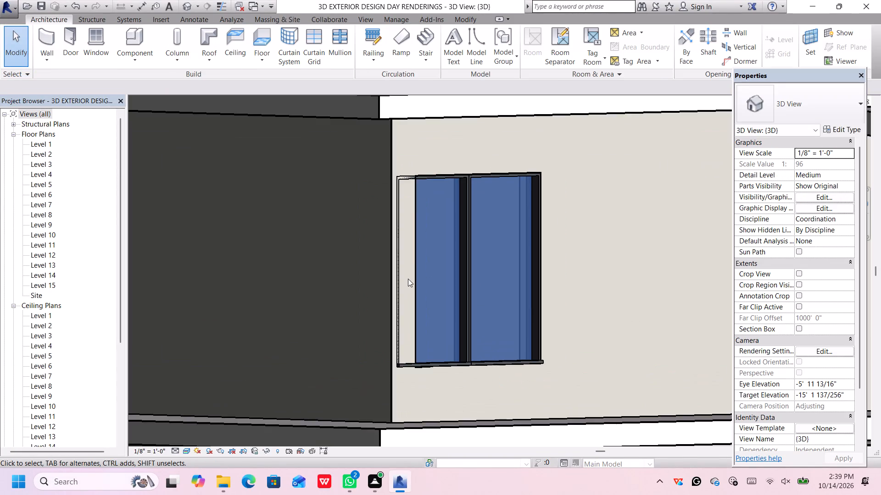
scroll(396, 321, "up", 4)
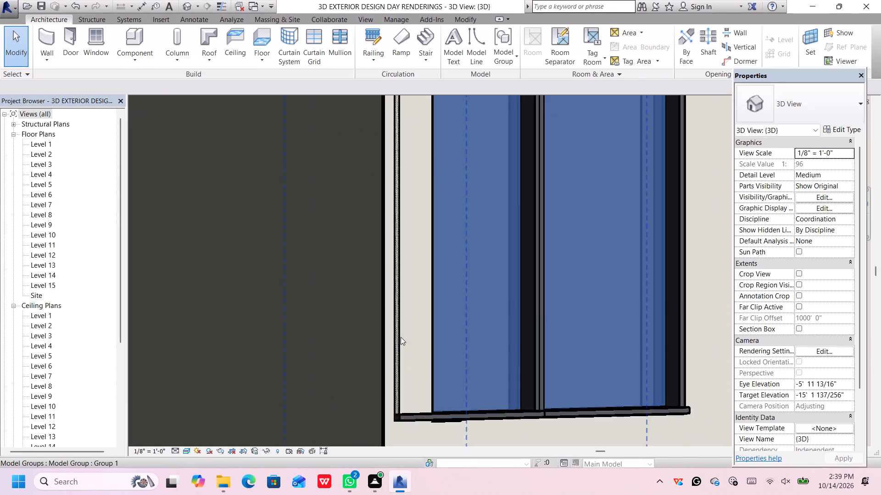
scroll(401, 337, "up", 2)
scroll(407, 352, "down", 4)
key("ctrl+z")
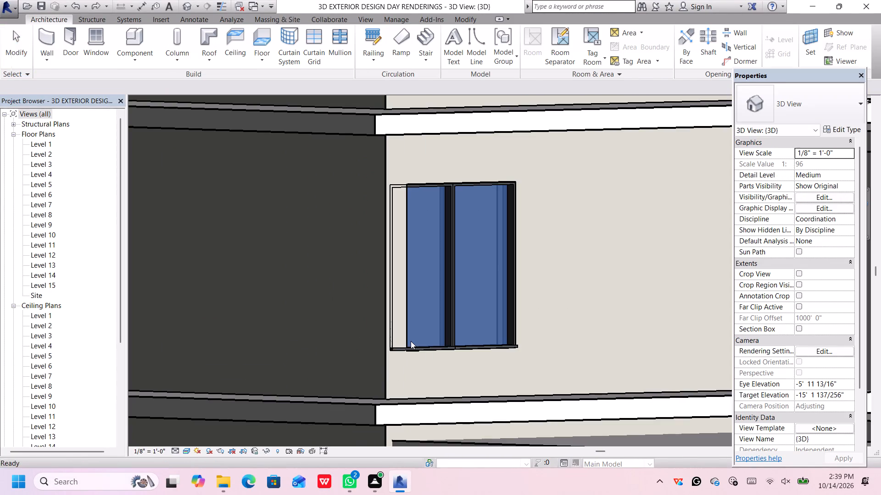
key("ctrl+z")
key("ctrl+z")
Delete the Group 1 windows from the side wall at the neighbouring block's upper-floor corner.
scroll(414, 338, "down", 7, "ctrl")
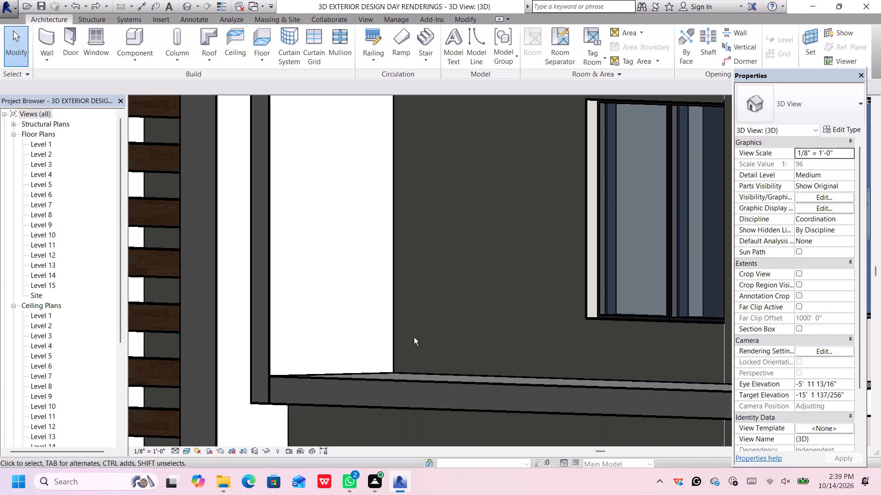
scroll(423, 329, "down", 1, "ctrl")
scroll(264, 286, "down", 5, "ctrl")
scroll(401, 278, "down", 3, "ctrl")
scroll(430, 312, "down", 2, "ctrl")
key("ctrl+Escape")
scroll(416, 335, "down", 1)
left_click(540, 184)
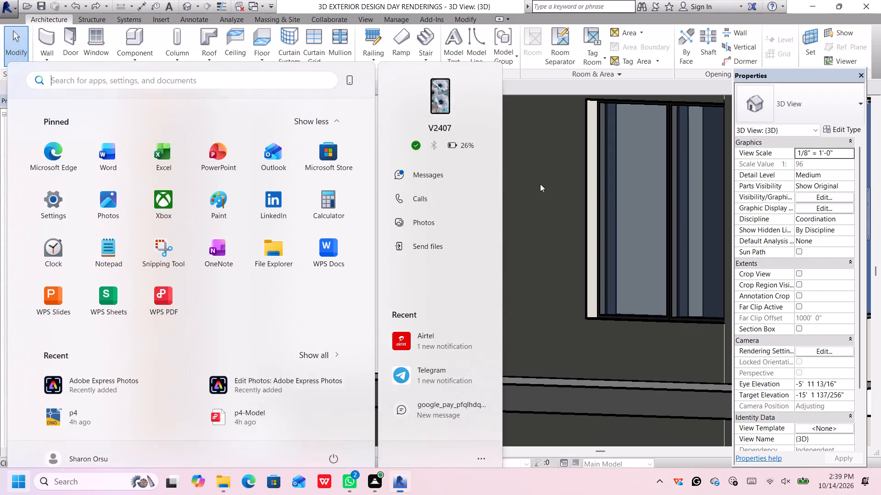
scroll(493, 271, "down", 13)
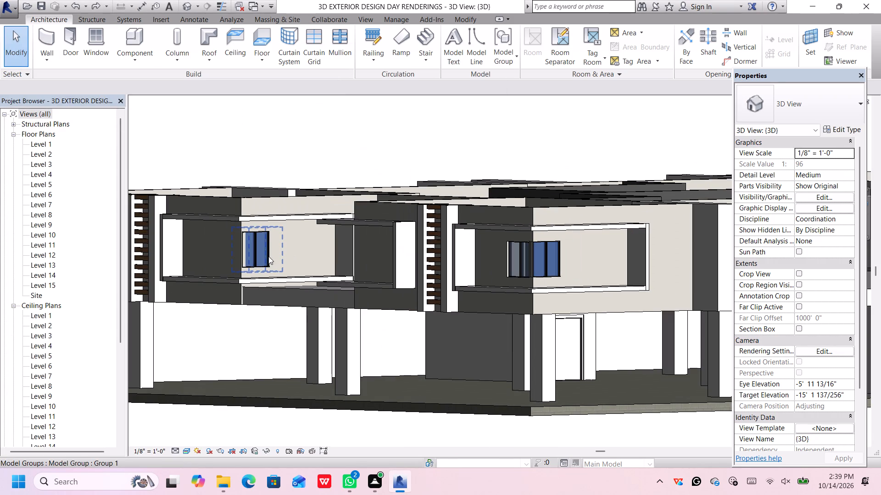
left_click(268, 256)
key("Delete")
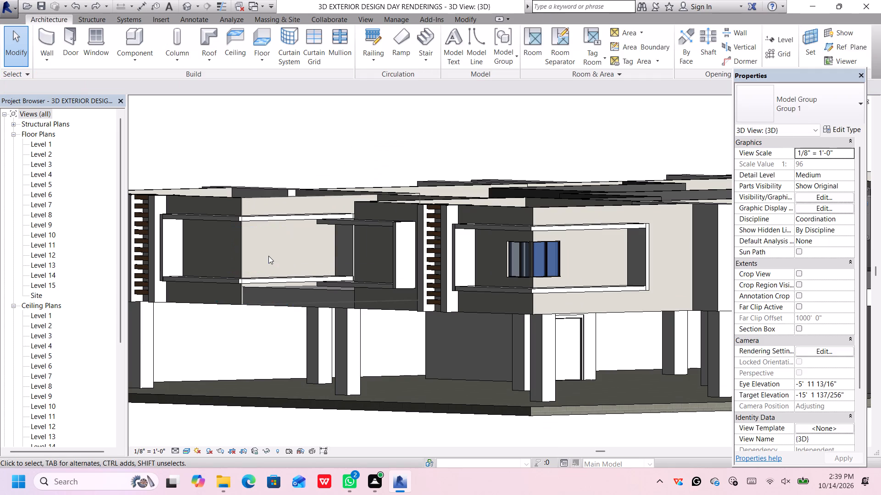
middle_click_drag(235, 247, 290, 248)
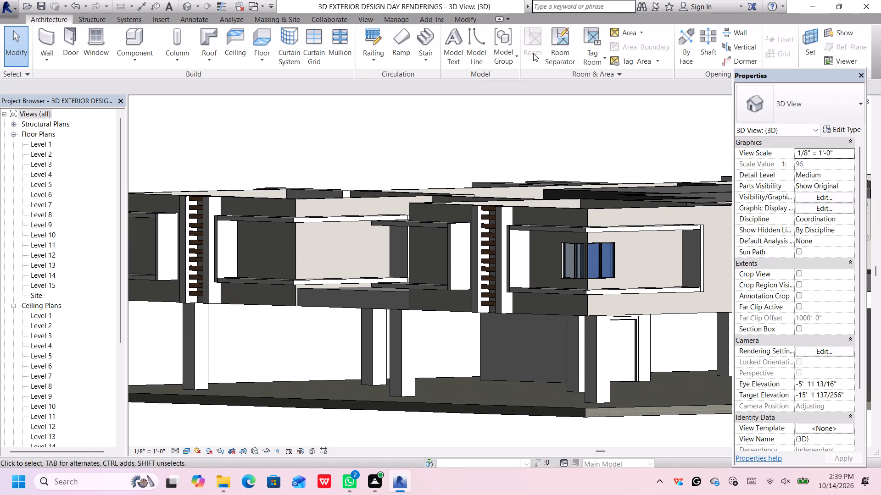
Save the project and place a Group 1 window on the light side wall at the neighbouring block's upper-floor corner, beside the corner edge.
left_click(513, 58)
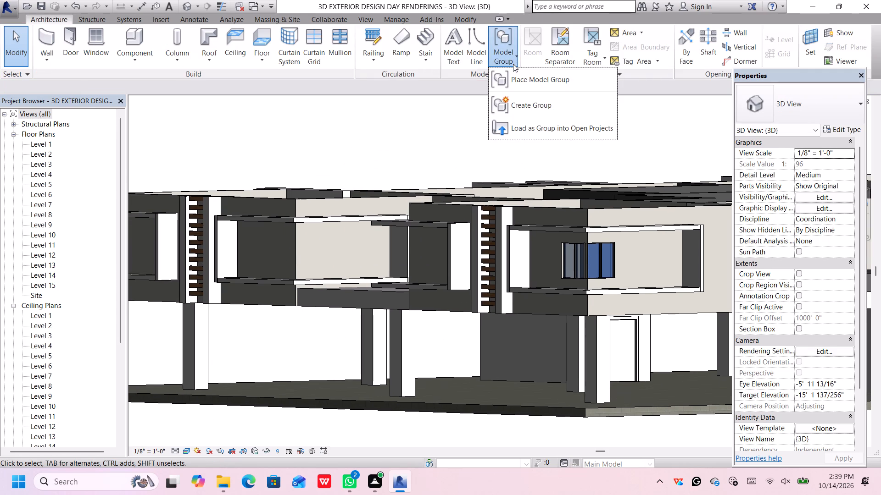
left_click(517, 78)
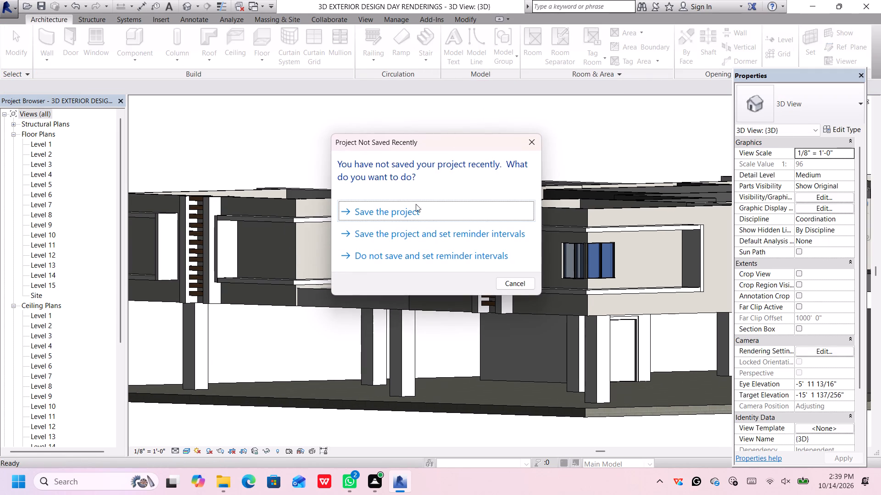
left_click(417, 215)
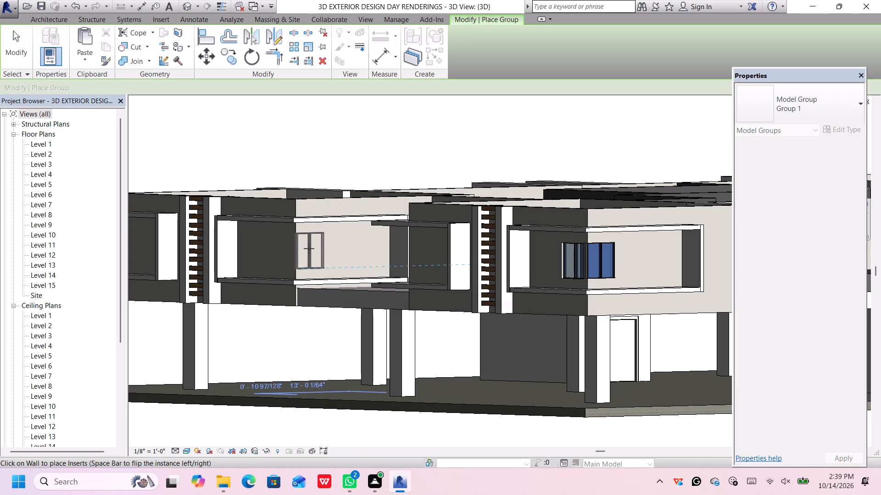
left_click(310, 248)
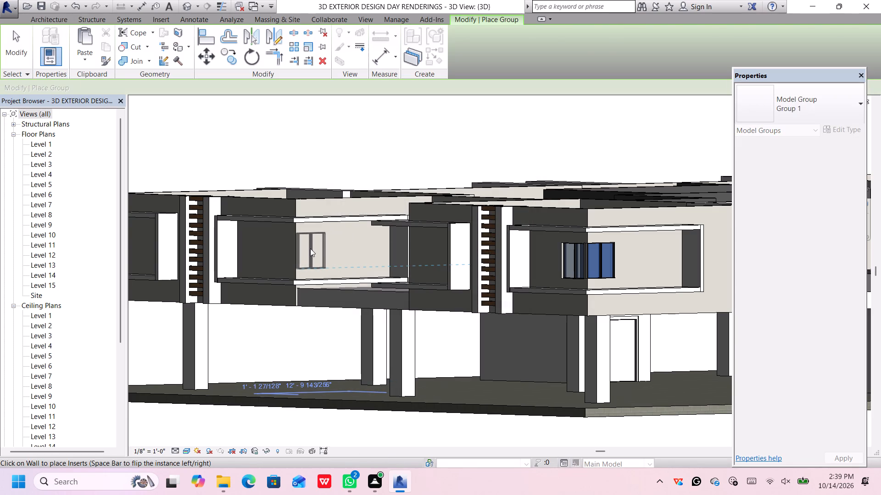
Place a second Group 1 window on the adjoining front wall of the same corner, level with the side-wall window and ending at the corner edge.
scroll(269, 256, "down", 2)
middle_click_drag(272, 254, 273, 254)
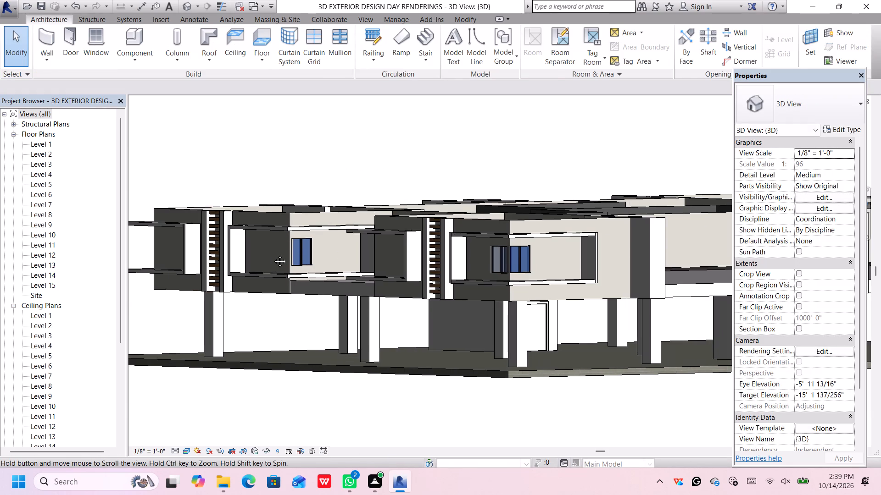
middle_click_drag(273, 254, 388, 280)
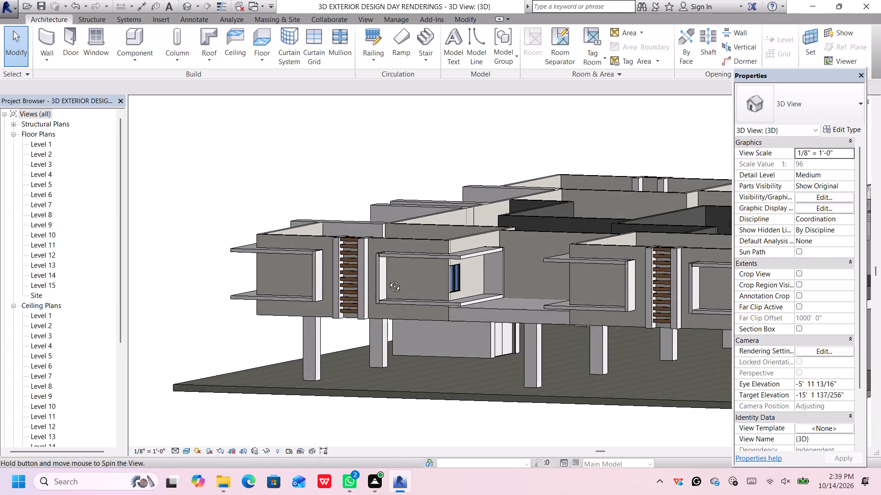
middle_click_drag(388, 280, 402, 278)
scroll(442, 277, "up", 5)
scroll(523, 282, "up", 2)
middle_click_drag(522, 280, 482, 218)
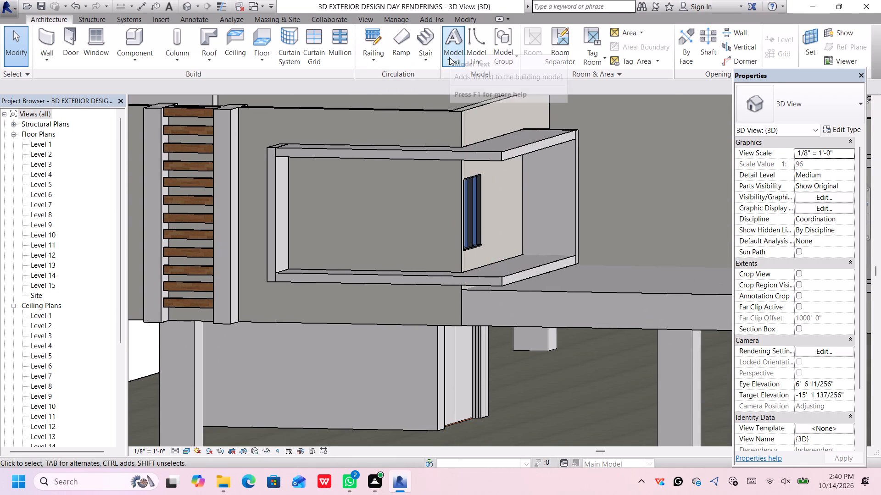
left_click(516, 53)
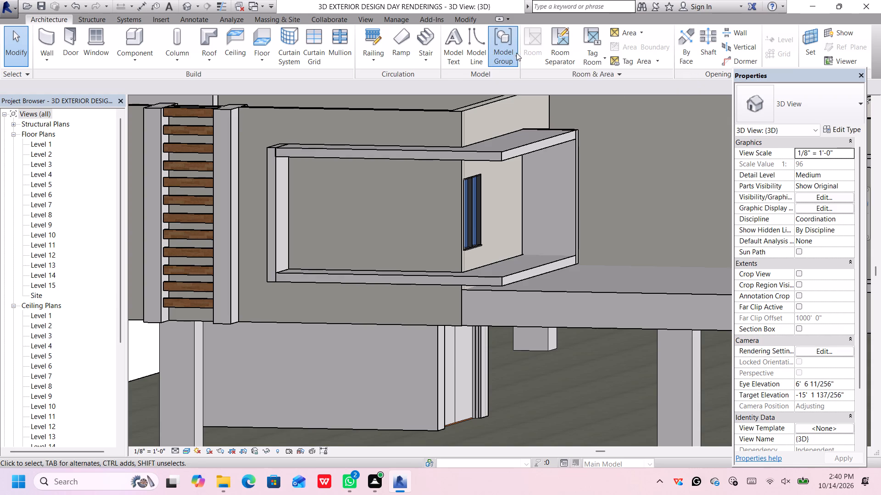
left_click(510, 73)
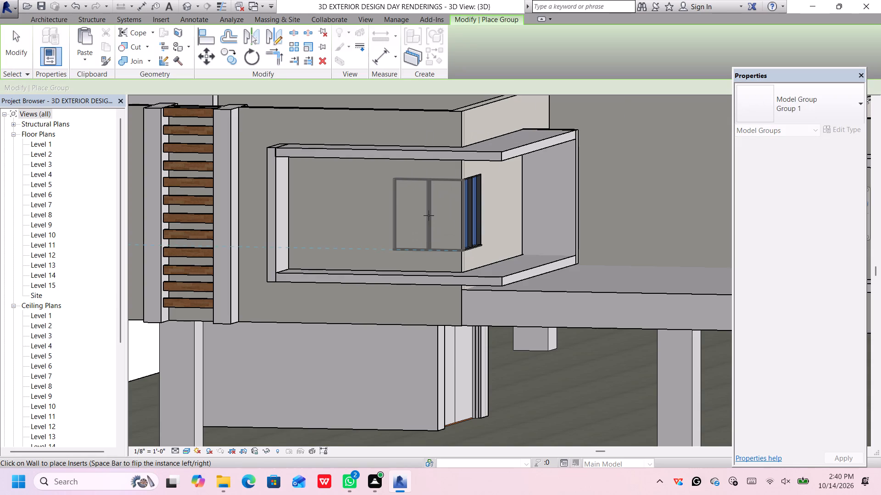
left_click(428, 215)
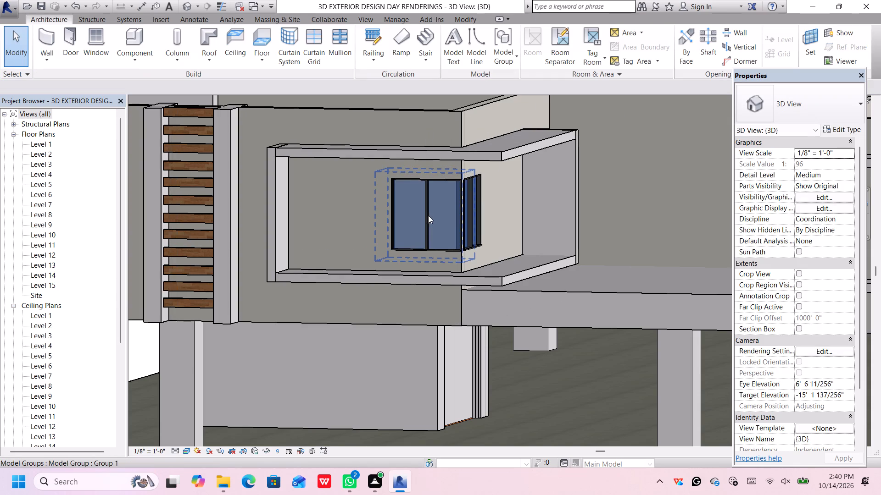
Place a Group 1 window on the same front wall beyond the timber slats, inside the other corner frame and against the corner edge.
scroll(428, 215, "down", 6)
scroll(209, 209, "up", 2)
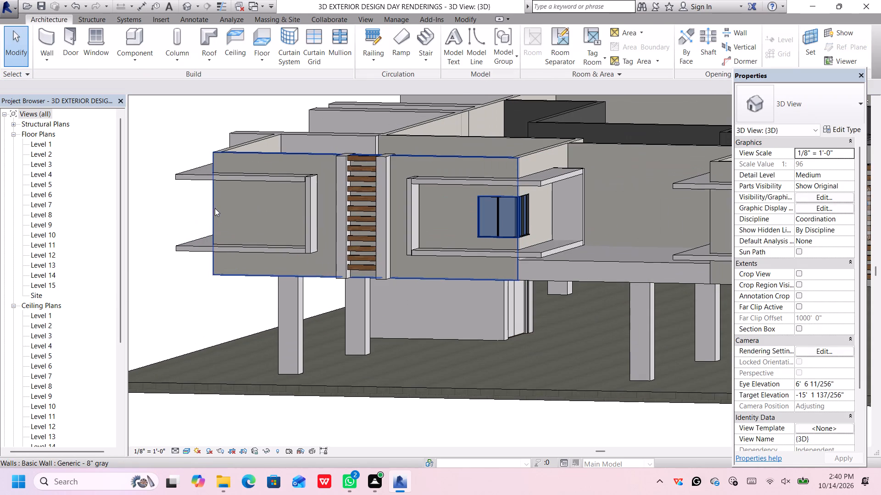
middle_click_drag(241, 225, 292, 231)
middle_click_drag(234, 221, 268, 227, "shift")
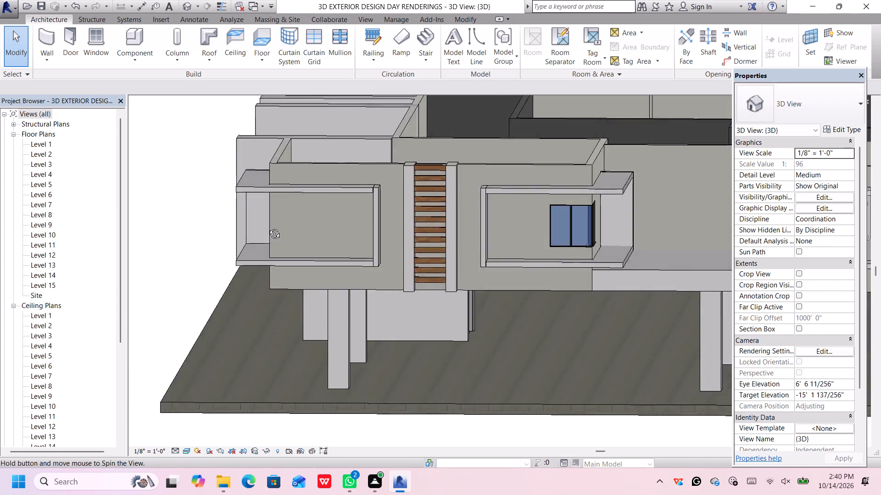
middle_click_drag(268, 227, 275, 229, "shift")
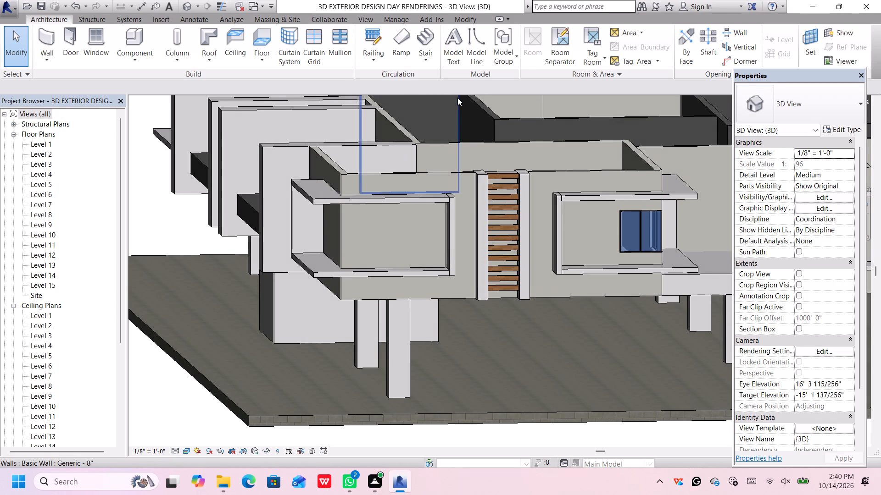
left_click(517, 54)
left_click(517, 77)
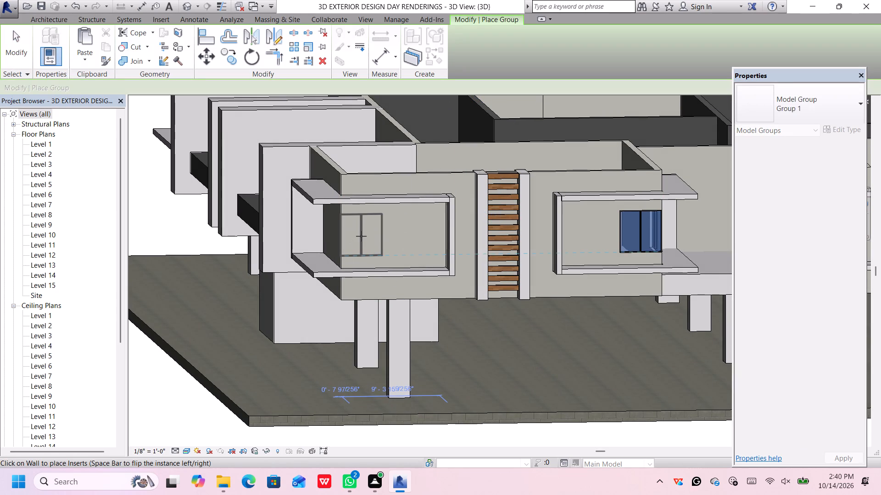
left_click(361, 236)
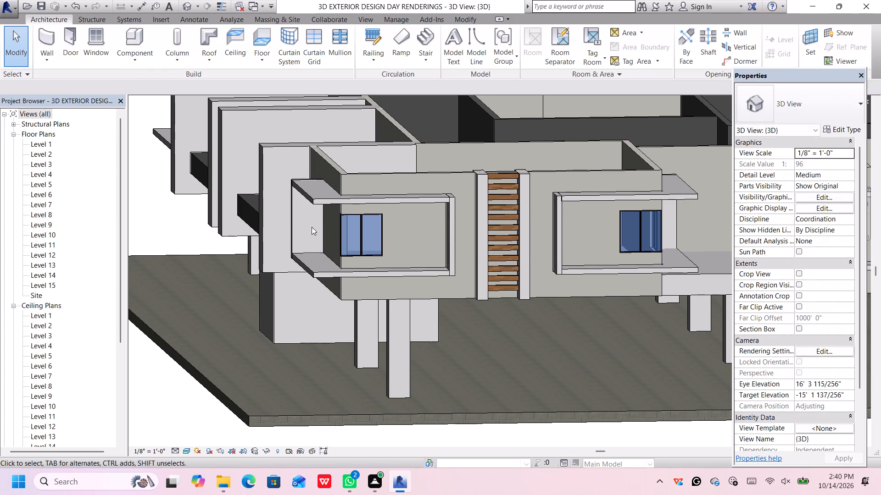
Place a Group 1 window on the dark side wall around that corner, level with the front-wall window to form a corner pair.
middle_click_drag(339, 226, 414, 237, "shift")
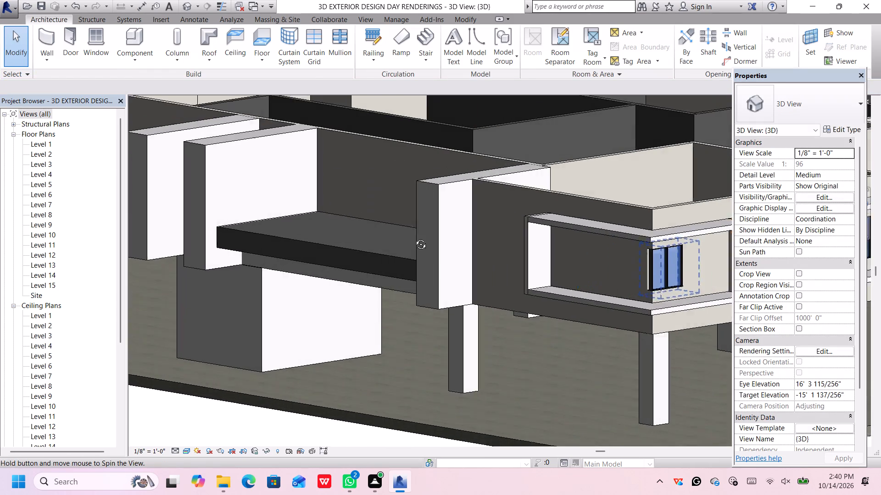
middle_click_drag(414, 237, 418, 235, "shift")
scroll(653, 242, "up", 1)
middle_click_drag(686, 250, 524, 198)
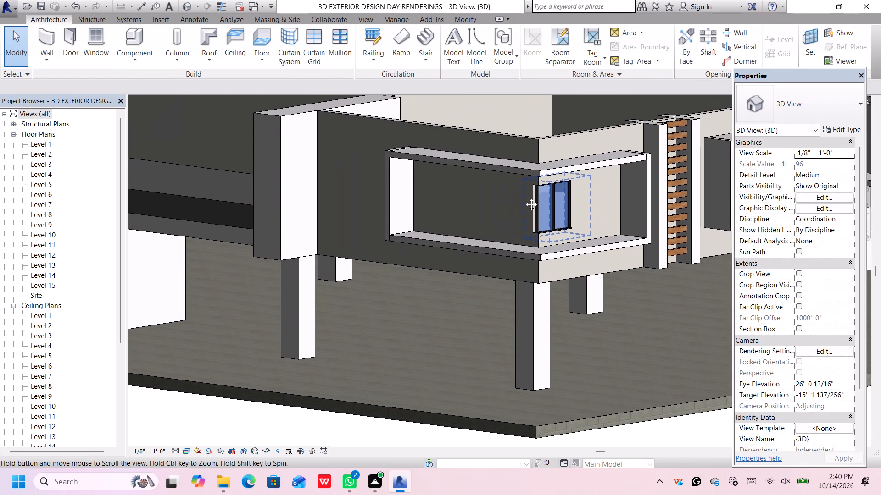
middle_click_drag(524, 198, 443, 208)
scroll(452, 213, "up", 4)
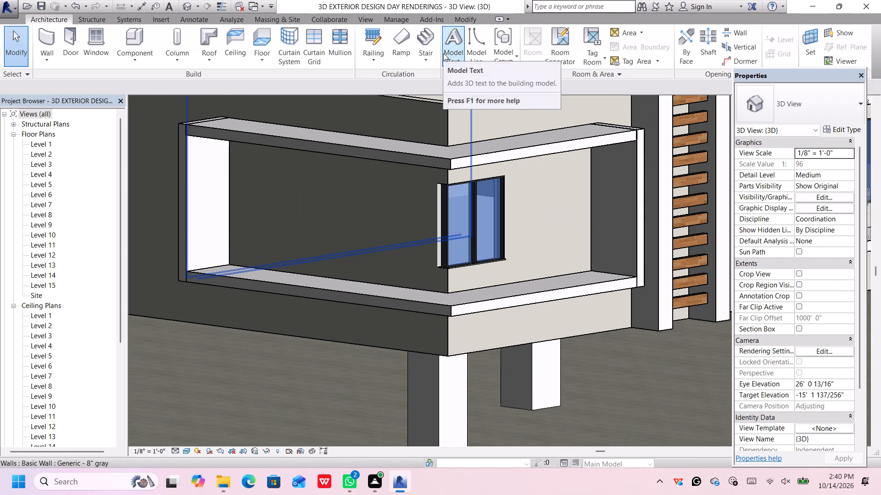
left_click(507, 41)
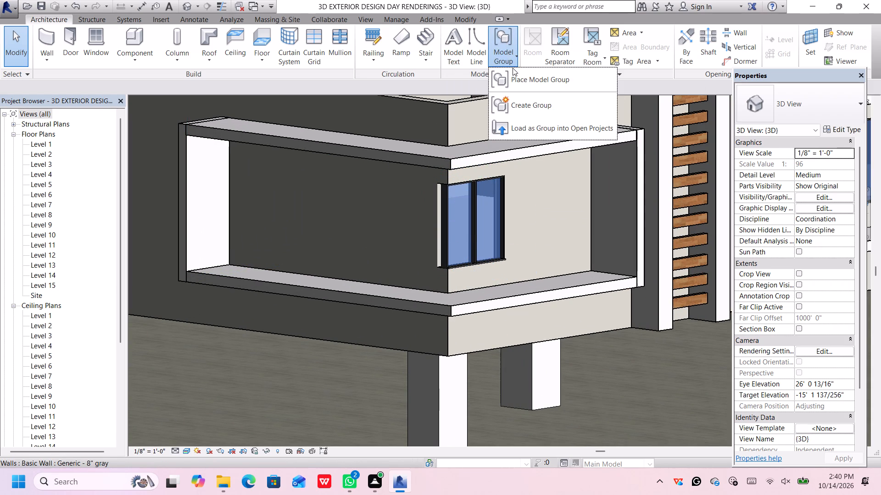
left_click(515, 73)
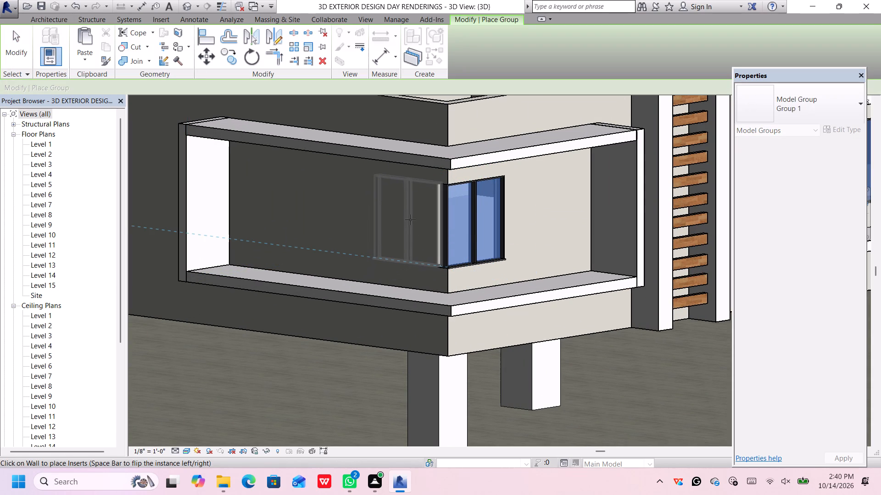
left_click(409, 220)
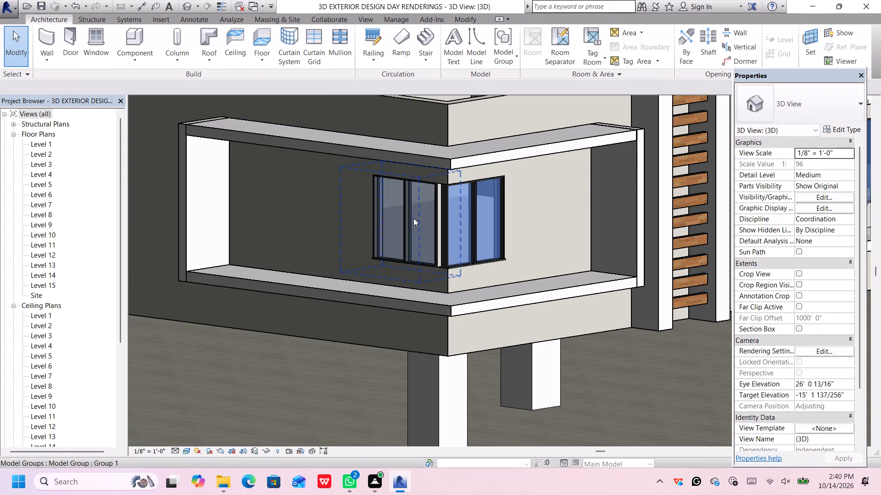
Examine how the two Group 1 windows meet at the newly fitted upper-floor corner.
scroll(428, 208, "down", 3)
scroll(441, 224, "up", 11)
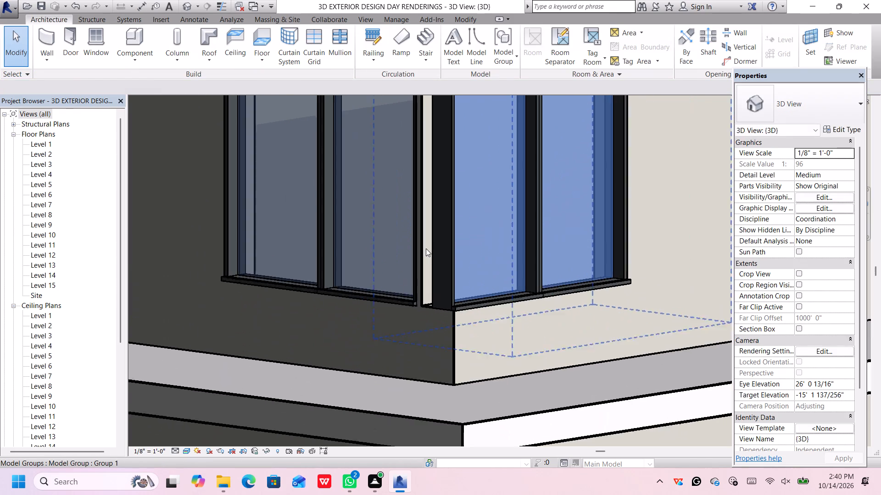
scroll(426, 248, "up", 2)
scroll(426, 248, "down", 10)
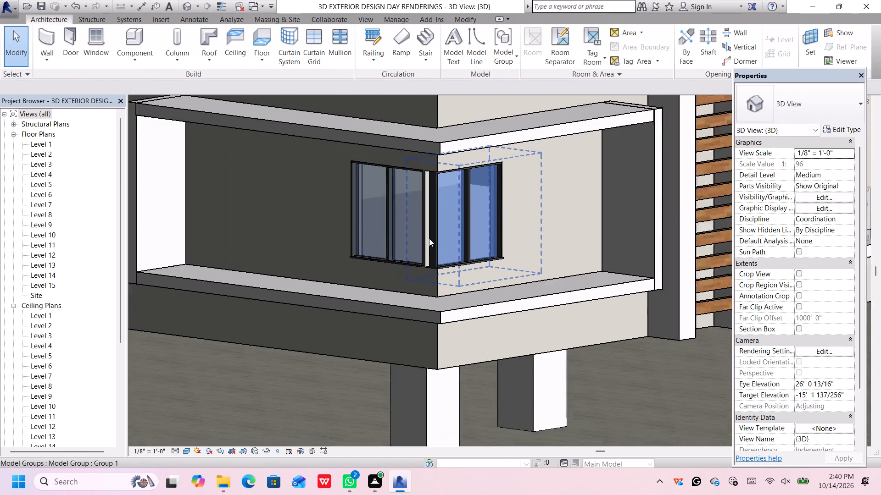
scroll(429, 238, "down", 9)
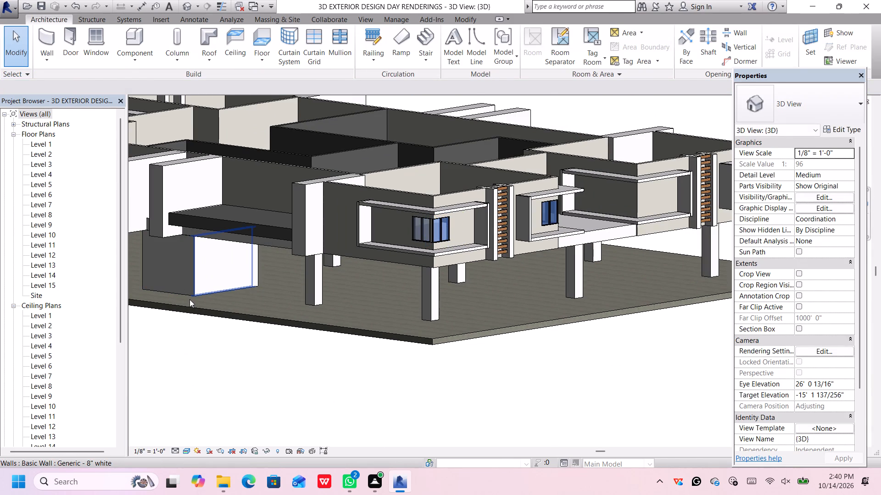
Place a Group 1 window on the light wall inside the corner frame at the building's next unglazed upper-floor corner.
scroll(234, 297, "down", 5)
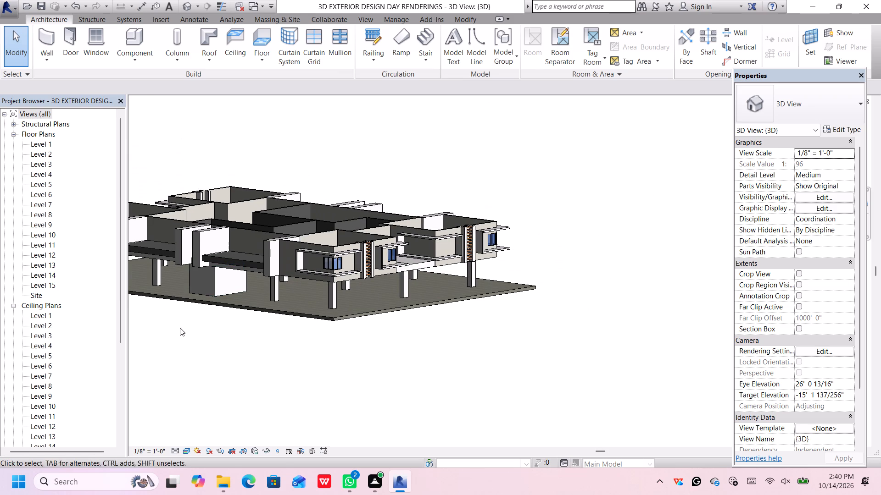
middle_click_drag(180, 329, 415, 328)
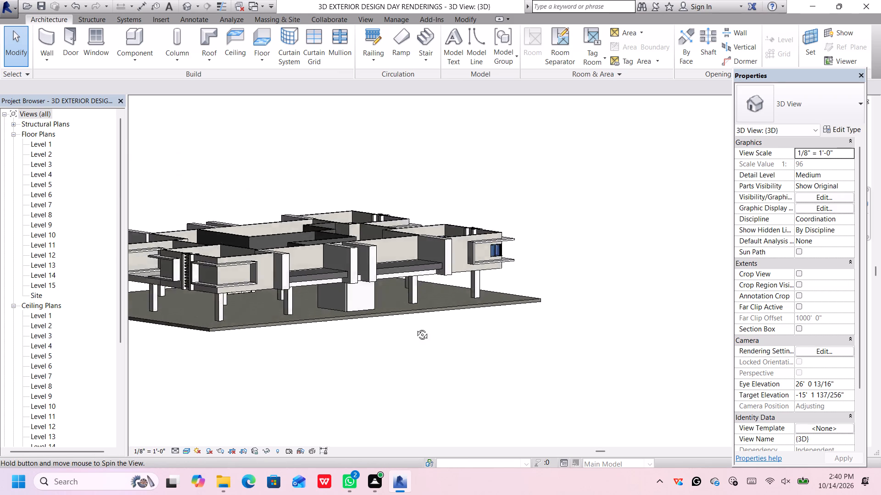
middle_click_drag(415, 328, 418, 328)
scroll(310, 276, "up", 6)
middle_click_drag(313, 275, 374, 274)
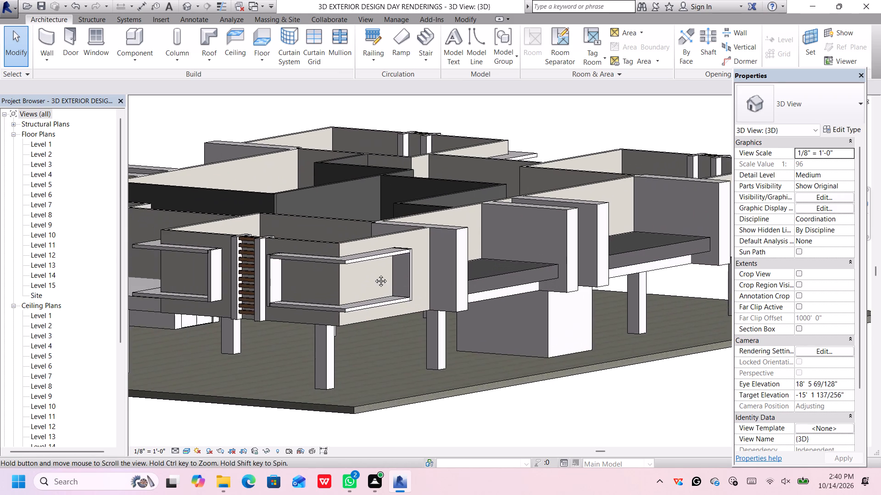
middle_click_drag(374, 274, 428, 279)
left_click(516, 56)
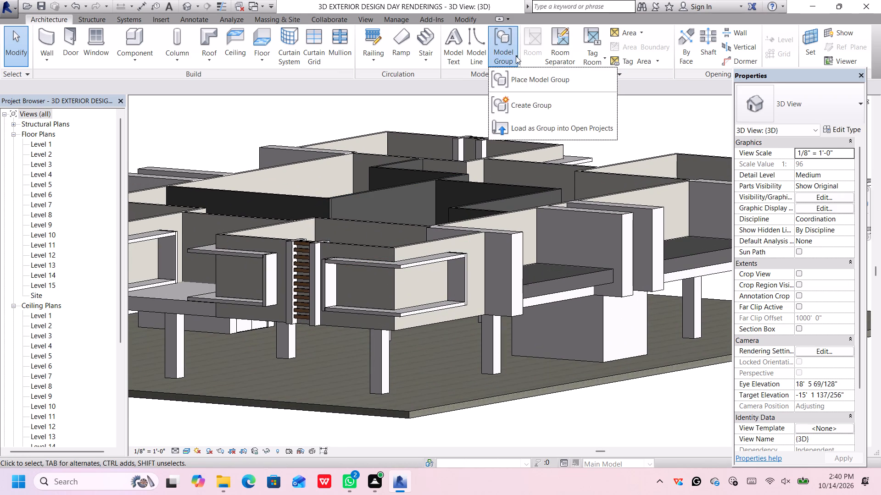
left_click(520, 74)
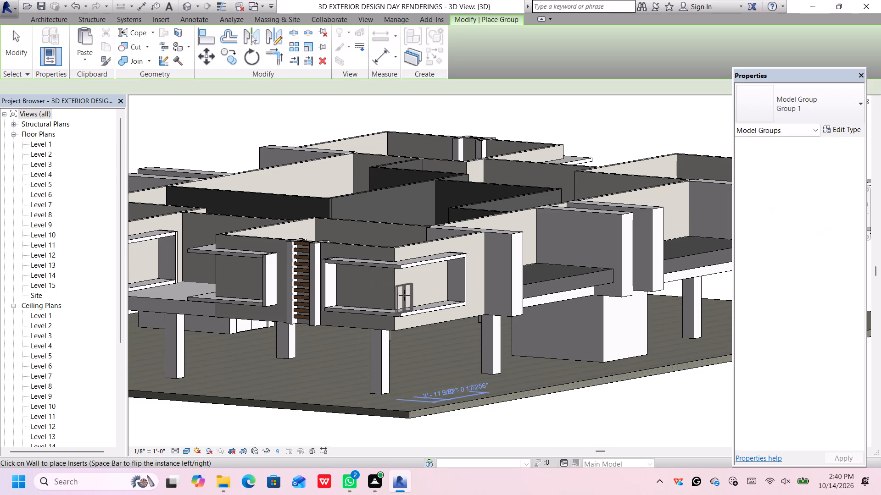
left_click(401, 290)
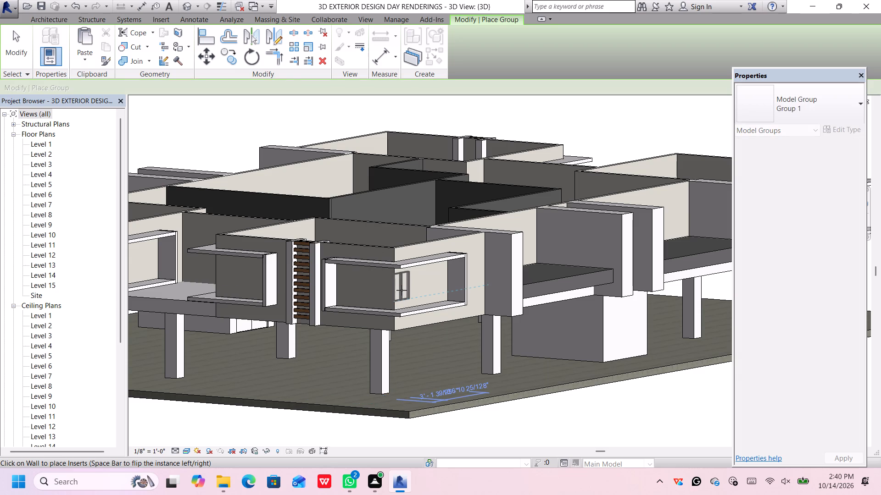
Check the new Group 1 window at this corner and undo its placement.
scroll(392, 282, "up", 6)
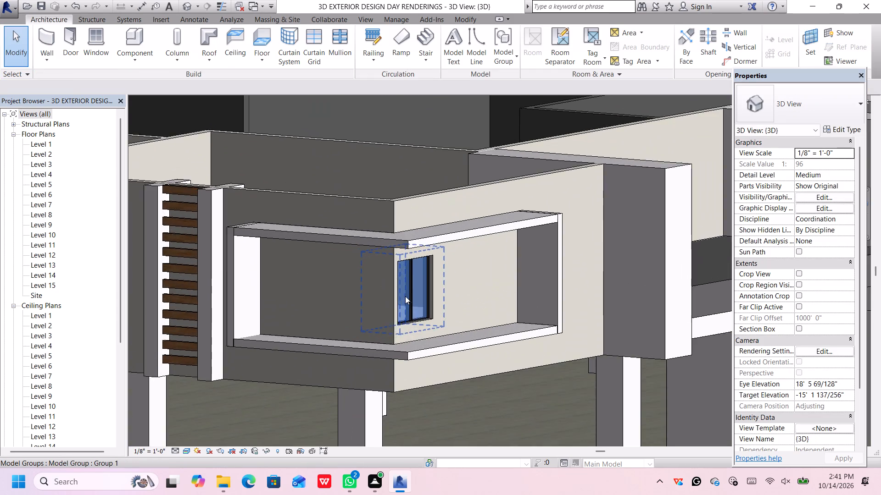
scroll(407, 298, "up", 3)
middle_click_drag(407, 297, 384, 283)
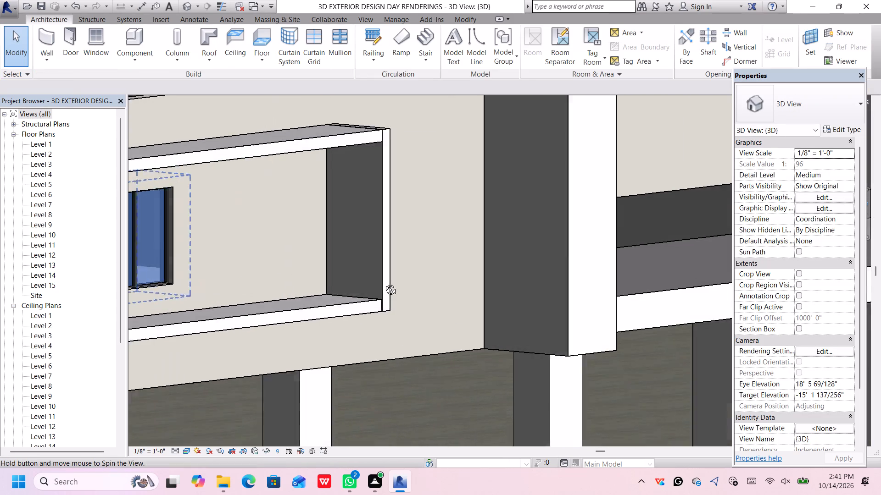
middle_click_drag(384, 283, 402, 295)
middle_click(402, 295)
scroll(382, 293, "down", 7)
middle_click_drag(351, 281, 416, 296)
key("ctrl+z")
Place a Group 1 window on the light wall inside the wraparound frame at the unglazed upper-floor corner, close to the corner edge.
scroll(327, 272, "up", 2)
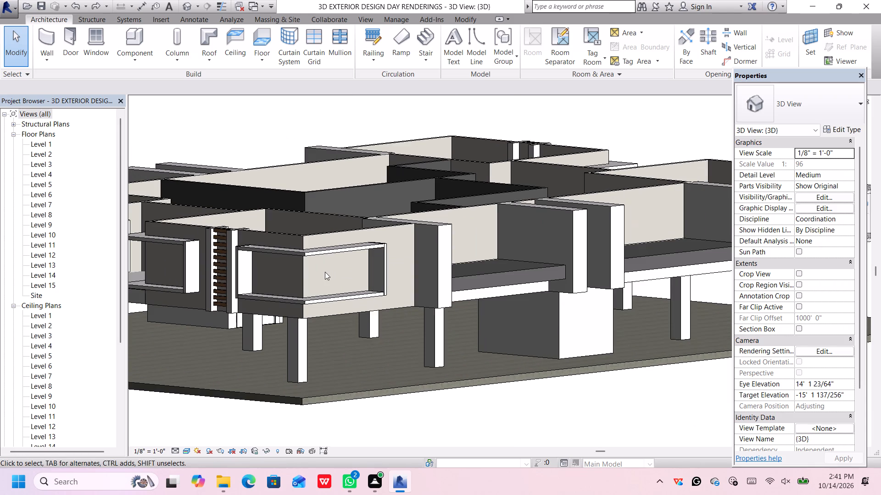
scroll(325, 272, "up", 3)
middle_click_drag(329, 272, 424, 290)
scroll(385, 297, "up", 3)
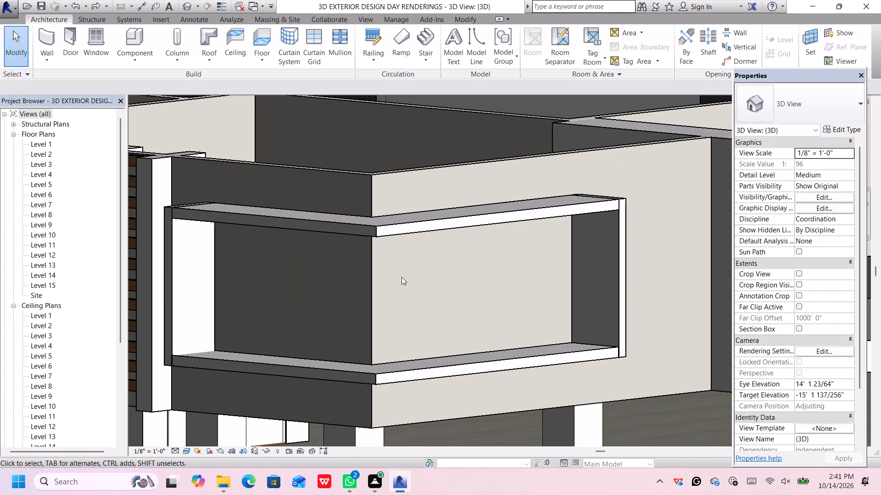
left_click(514, 56)
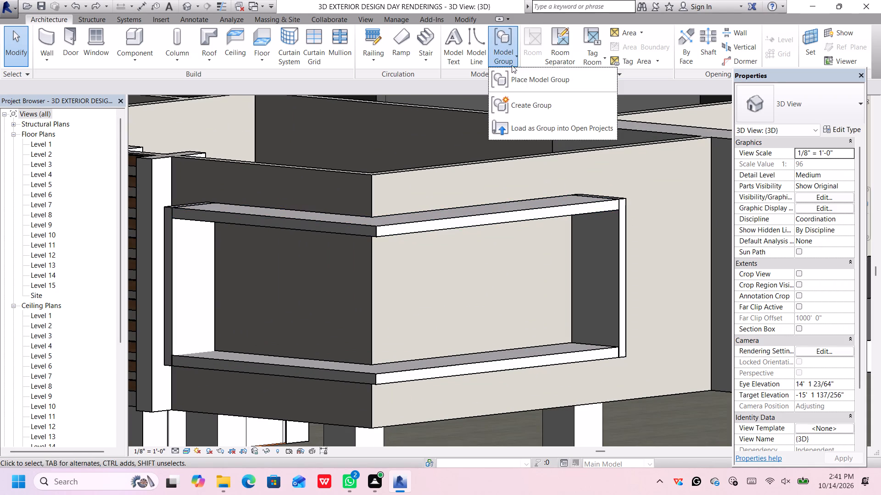
left_click(516, 74)
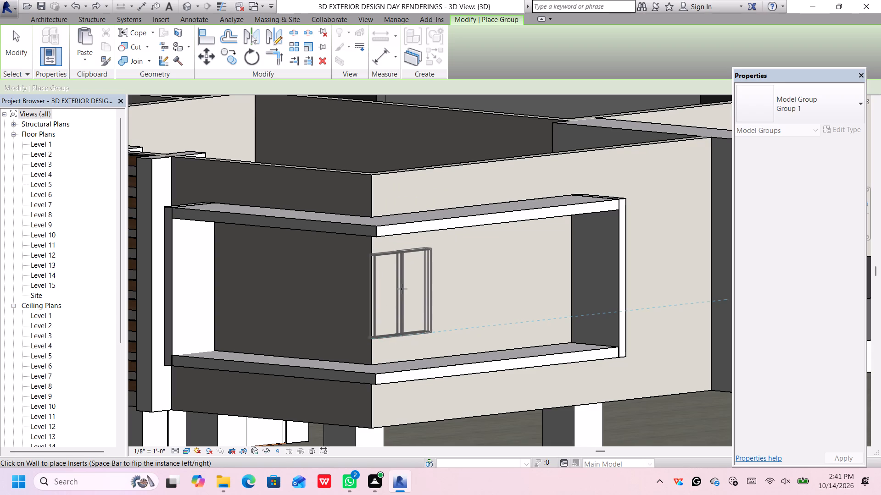
left_click(402, 289)
Nudge the new light-wall Group 1 window three increments toward the corner so its side lines up with the wall edge.
scroll(370, 288, "down", 1)
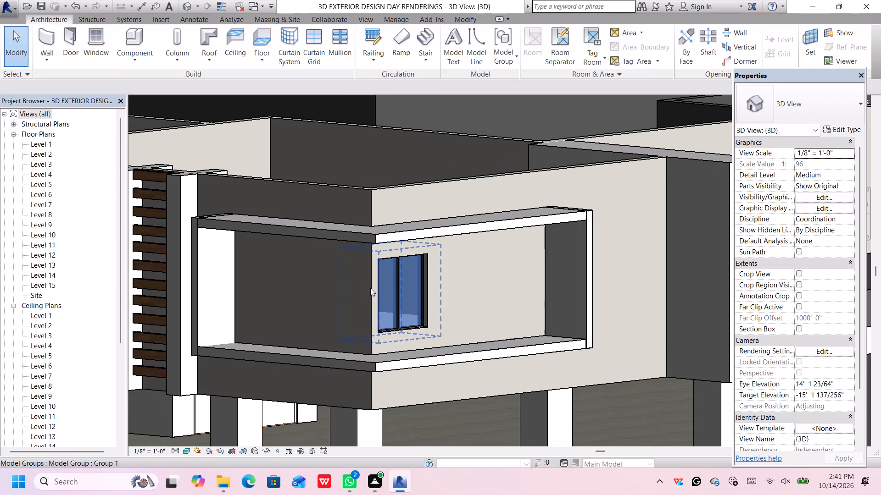
left_click(419, 258)
key("Left")
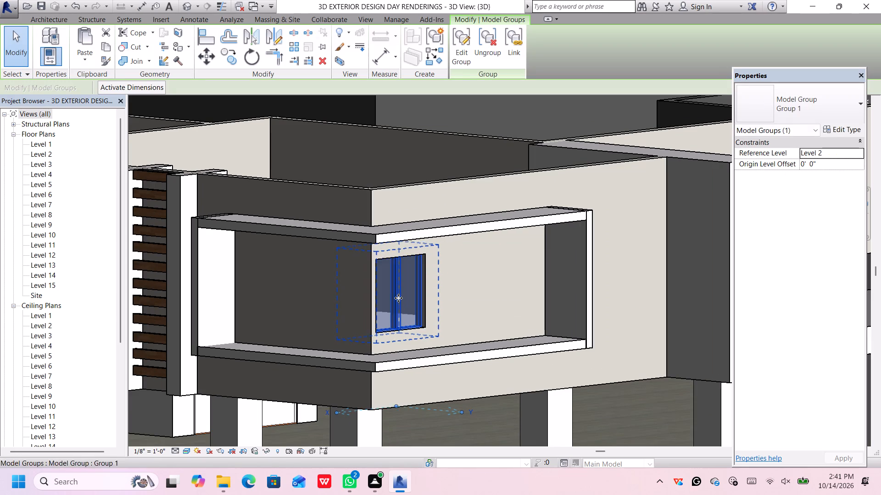
key("Left")
key("Left")
scroll(401, 291, "down", 3)
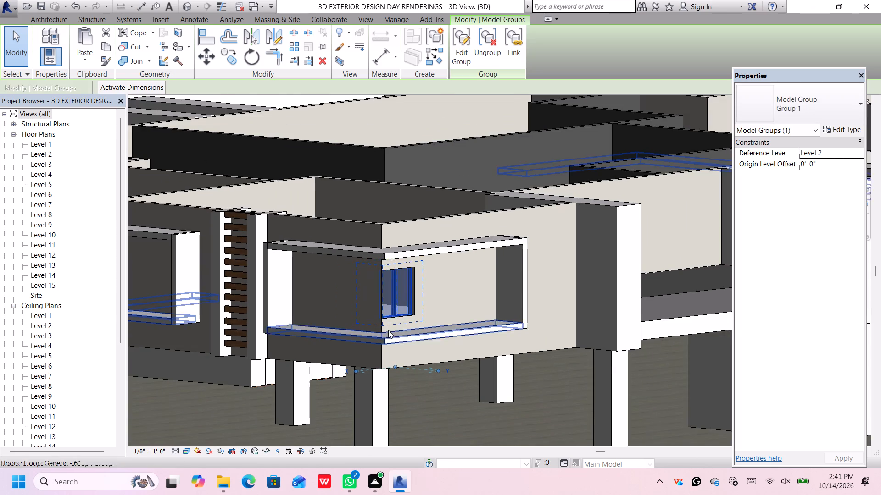
scroll(395, 323, "down", 1)
middle_click_drag(414, 334, 438, 235)
left_click_drag(436, 438, 440, 433)
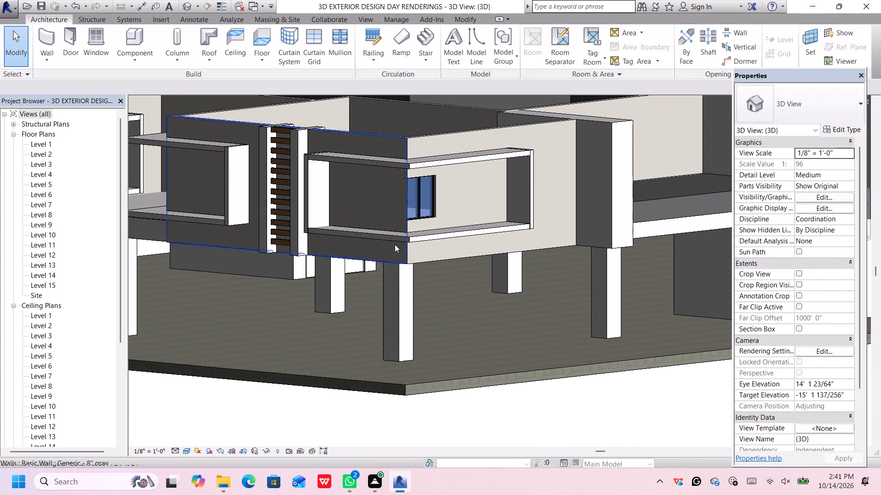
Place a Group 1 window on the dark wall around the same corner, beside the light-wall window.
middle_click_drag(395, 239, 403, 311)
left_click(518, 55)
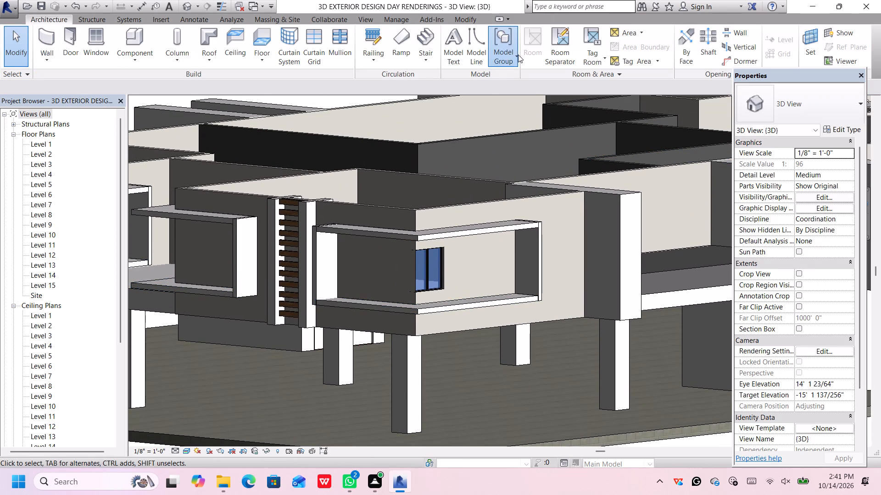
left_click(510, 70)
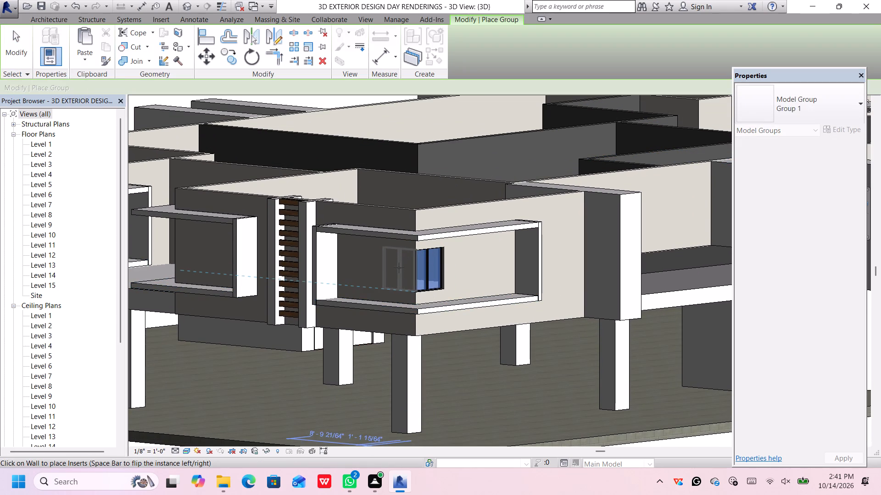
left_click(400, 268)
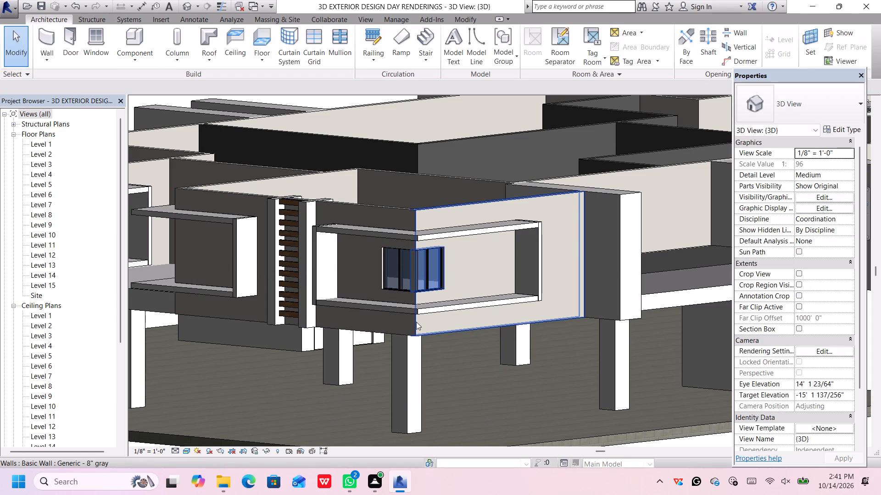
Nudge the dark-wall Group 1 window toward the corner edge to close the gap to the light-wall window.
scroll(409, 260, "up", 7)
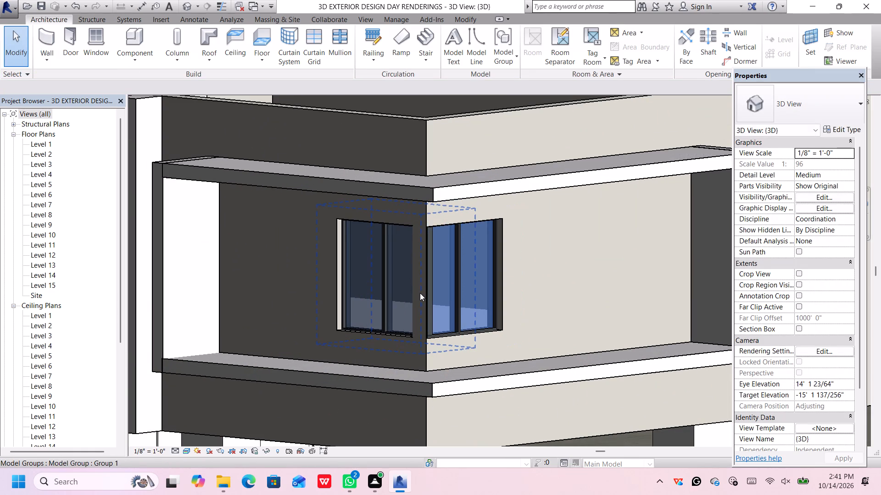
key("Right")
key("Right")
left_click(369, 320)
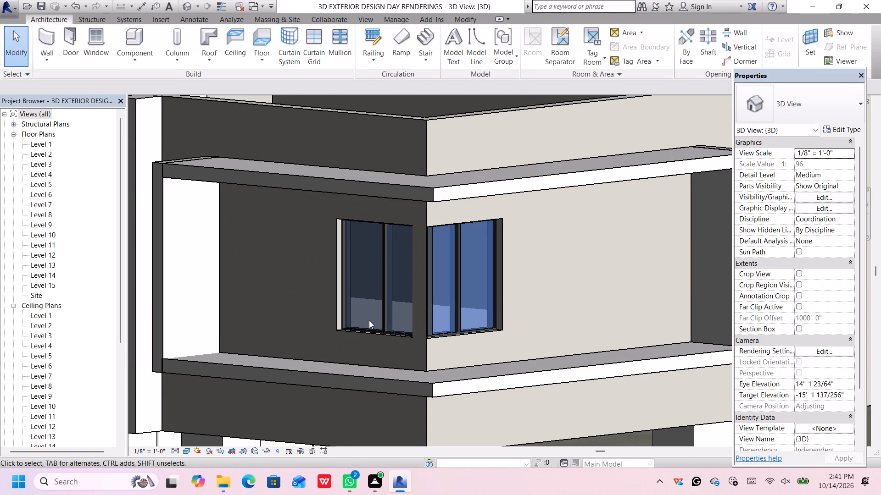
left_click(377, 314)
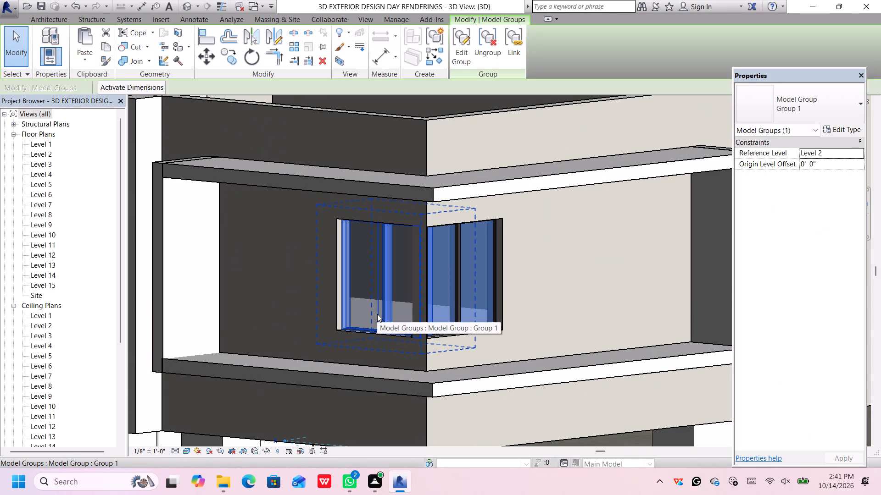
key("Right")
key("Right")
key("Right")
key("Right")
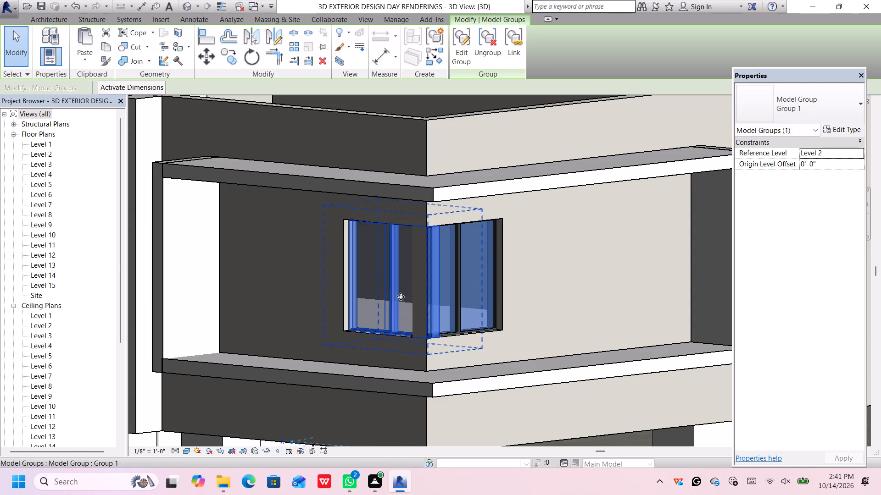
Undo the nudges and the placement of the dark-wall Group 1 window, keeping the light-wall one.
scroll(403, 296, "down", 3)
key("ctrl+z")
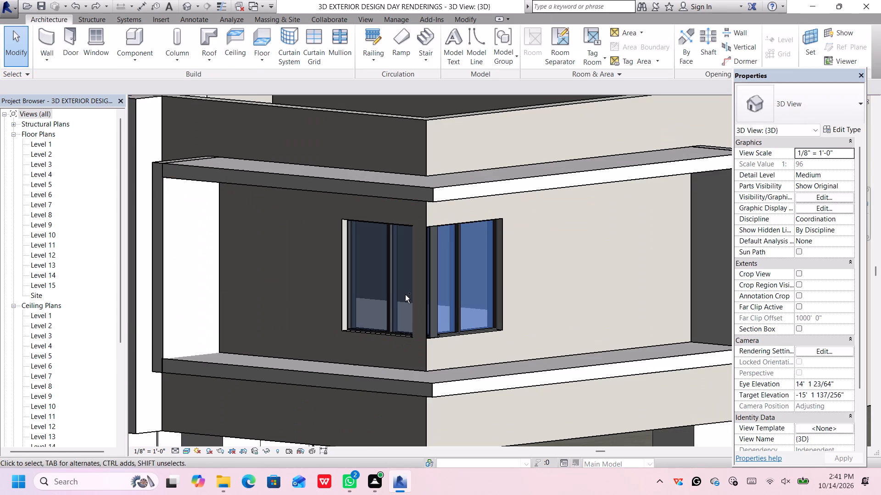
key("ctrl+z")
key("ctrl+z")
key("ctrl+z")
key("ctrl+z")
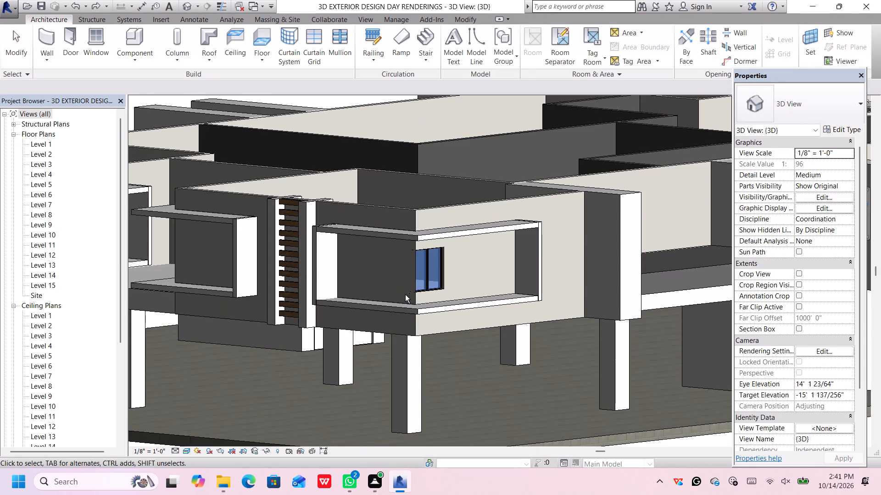
Place a Group 1 window on the slatted facade's wall inside the same corner frame, flush with the corner edge and level with its neighbour.
middle_click_drag(390, 279, 407, 286)
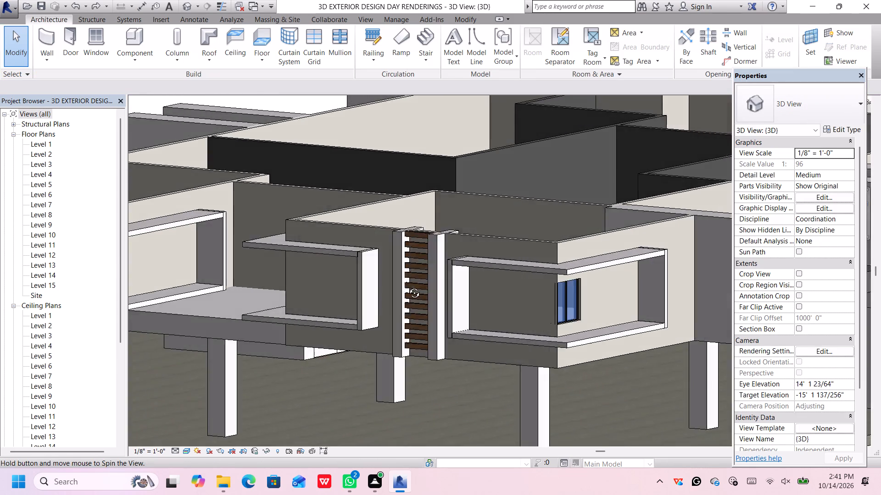
middle_click_drag(407, 286, 443, 277)
scroll(511, 284, "down", 6)
scroll(720, 283, "up", 2)
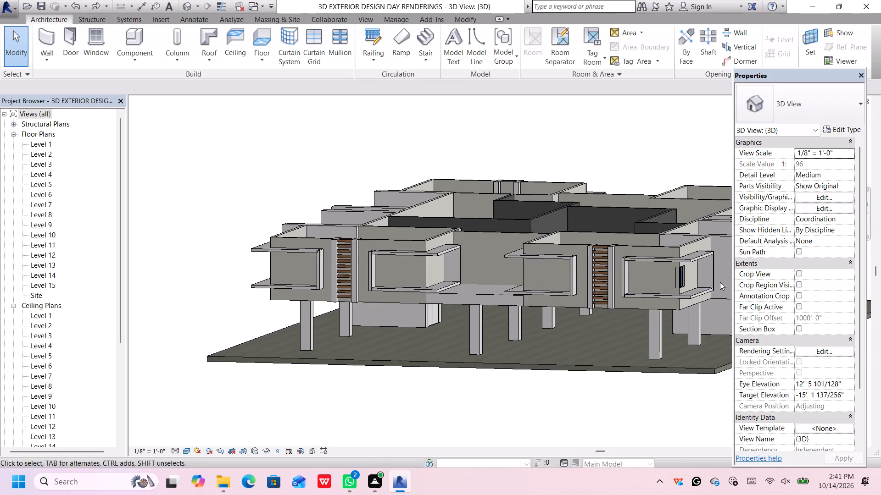
scroll(720, 282, "up", 3)
scroll(647, 274, "up", 4)
middle_click_drag(658, 272, 565, 258)
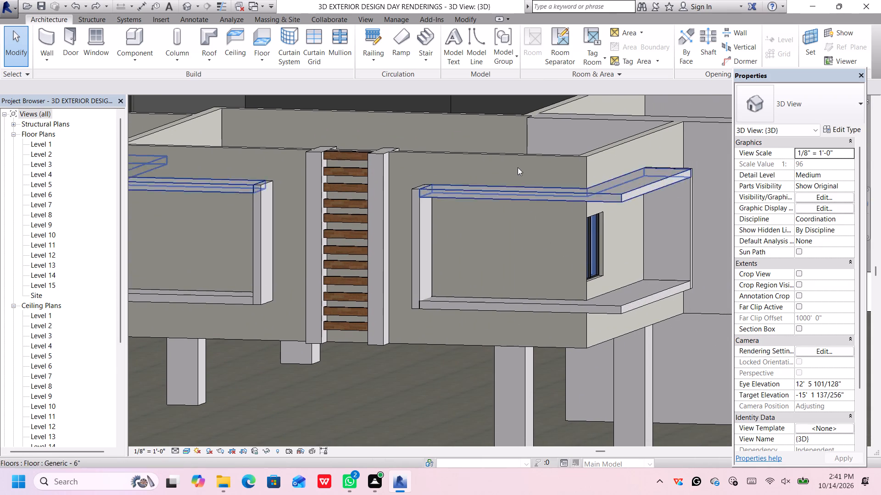
left_click(516, 56)
left_click(513, 76)
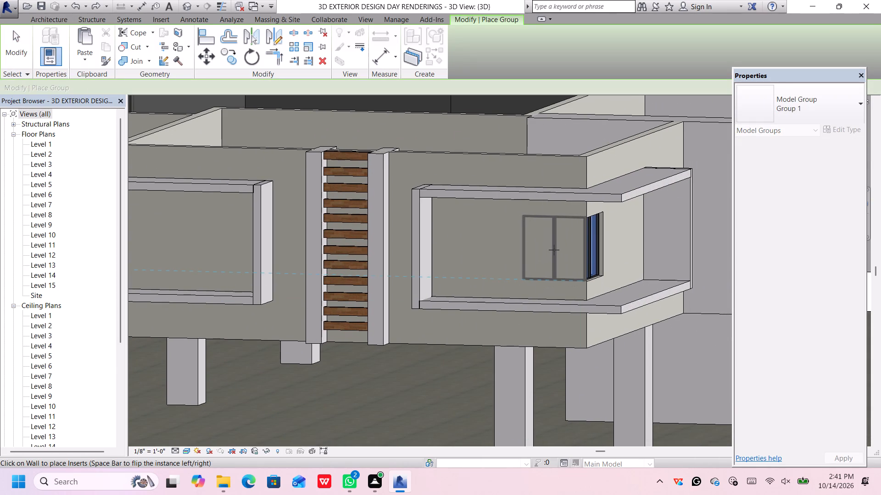
left_click(554, 250)
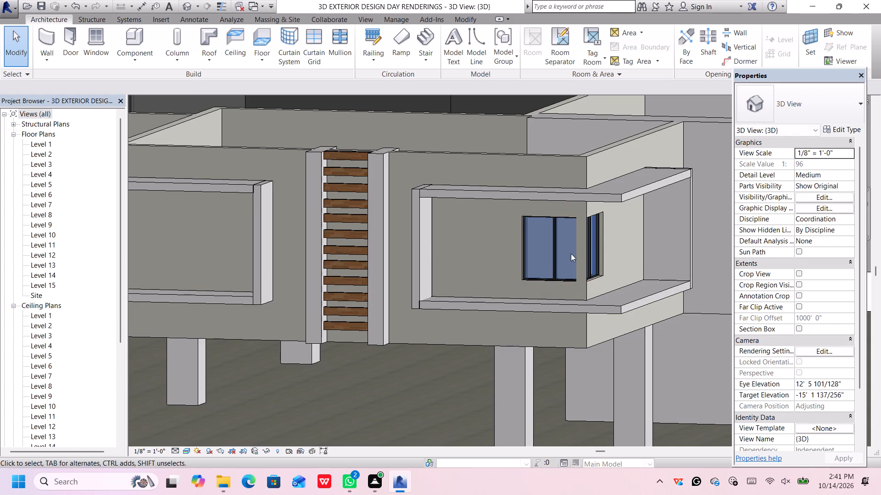
Place a Group 1 window on the same block's front wall at its other framed corner, beside the recess between the two blocks.
scroll(571, 253, "down", 3)
scroll(571, 253, "up", 1)
scroll(571, 252, "down", 8)
scroll(575, 325, "up", 1)
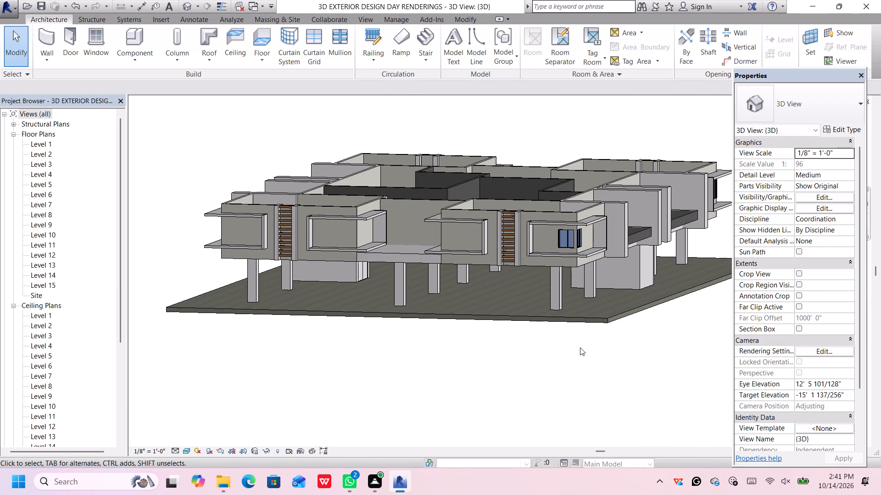
middle_click_drag(580, 347, 578, 347)
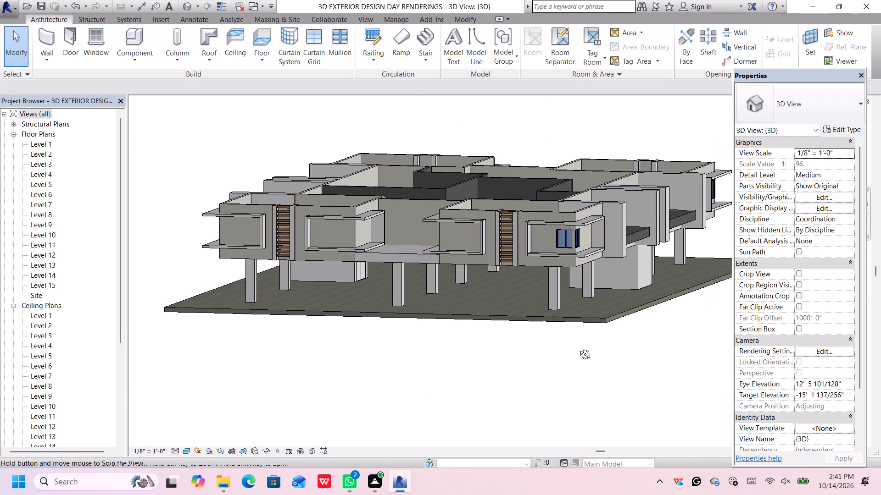
middle_click_drag(578, 347, 623, 354)
middle_click(623, 354, "shift")
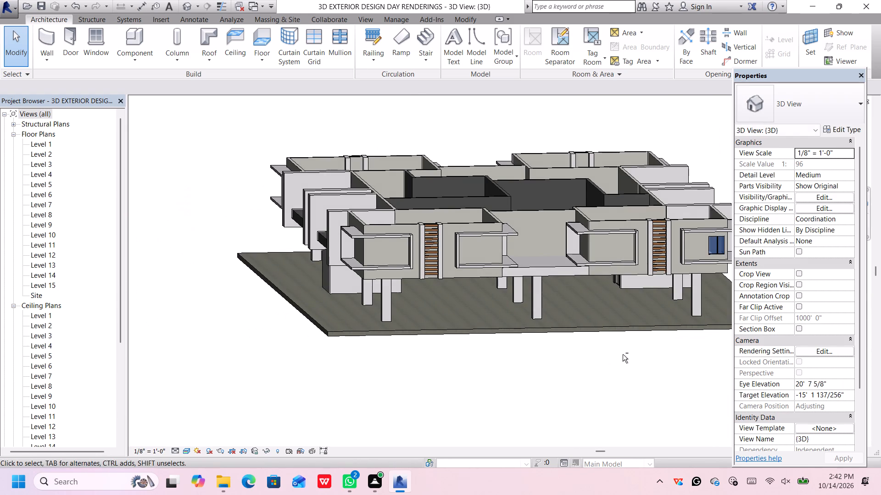
scroll(615, 332, "up", 1, "shift")
scroll(602, 212, "up", 6)
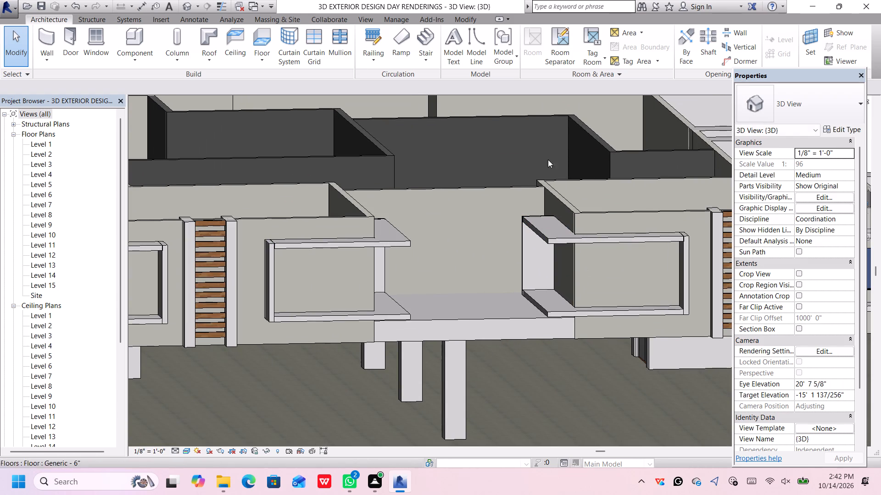
left_click(518, 49)
left_click(514, 77)
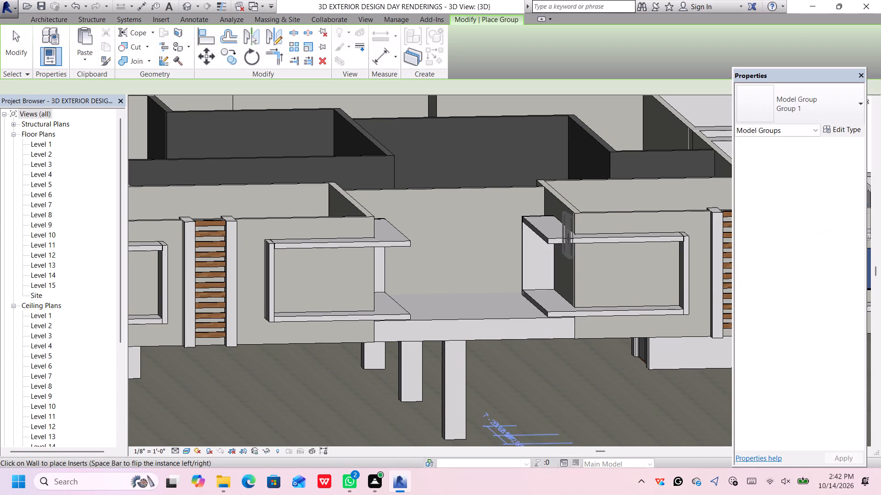
left_click(593, 274)
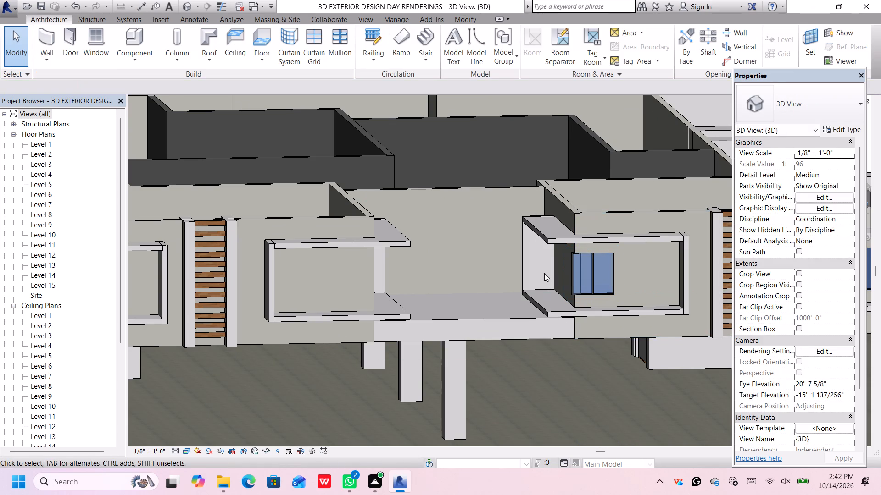
Nudge the recess-corner Group 1 window three increments away from the recess so its side lines up with the wall edge.
scroll(576, 264, "up", 6)
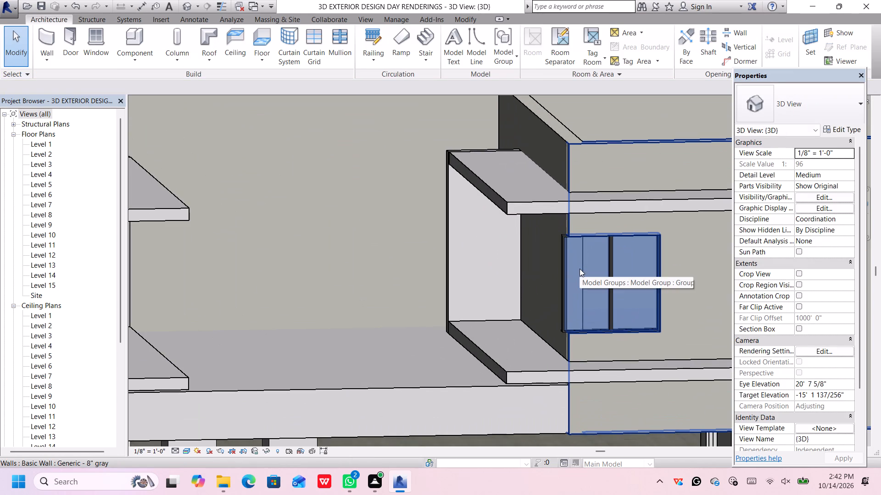
key("Right")
key("Right")
key("Right")
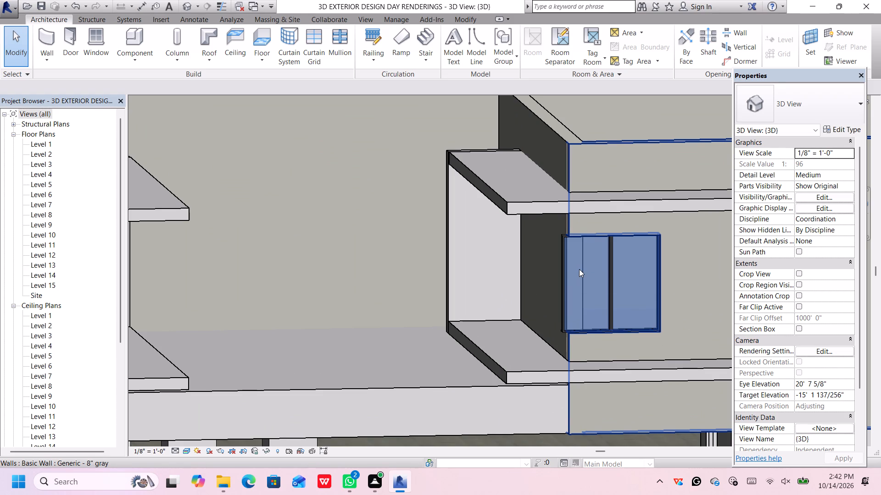
left_click(562, 275)
key("Right")
key("Right")
key("Right")
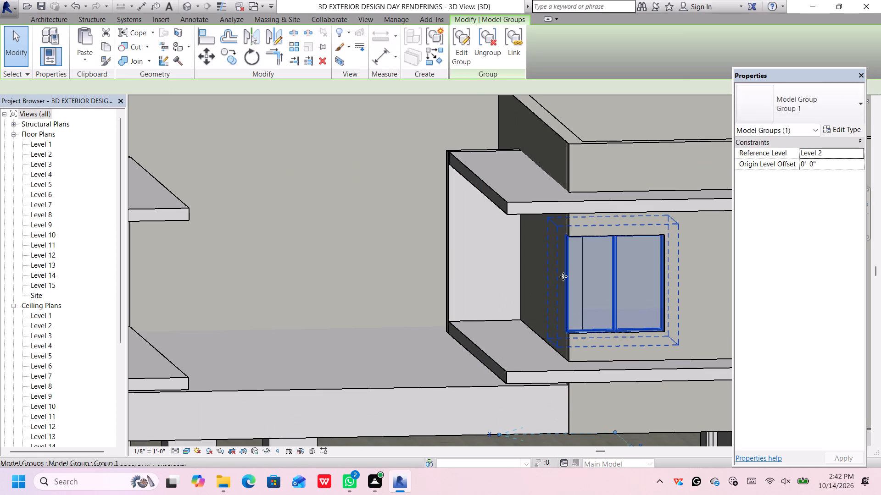
Place a Group 1 window on the dark side wall facing the recess, at the same corner and level with the front-wall window.
scroll(566, 275, "down", 5)
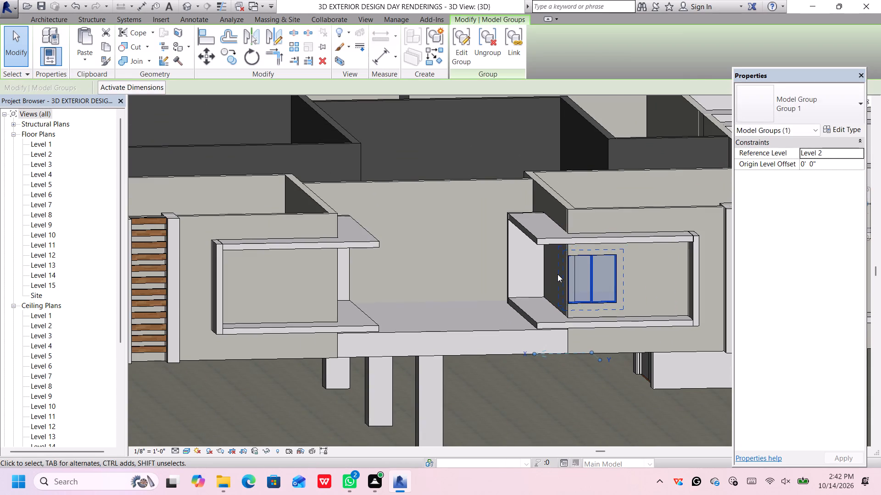
scroll(558, 274, "up", 3)
scroll(558, 273, "down", 2)
middle_click_drag(552, 266, 549, 266)
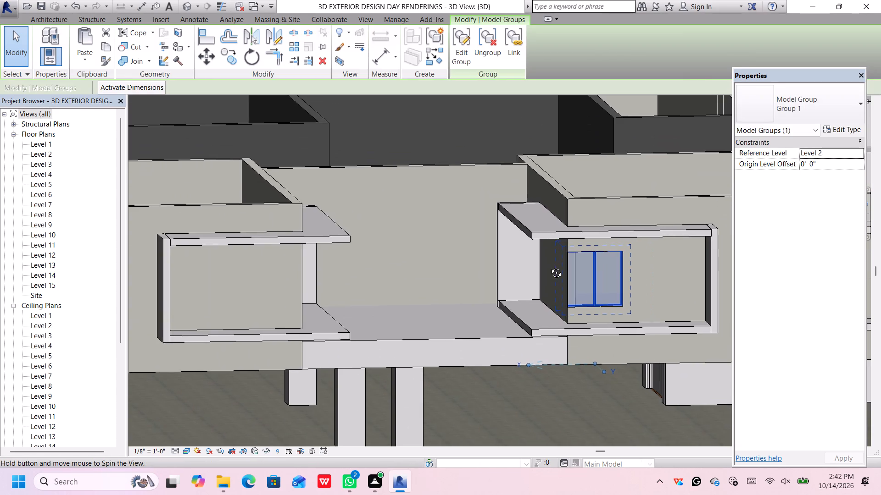
middle_click_drag(549, 266, 647, 264)
middle_click_drag(613, 270, 580, 246)
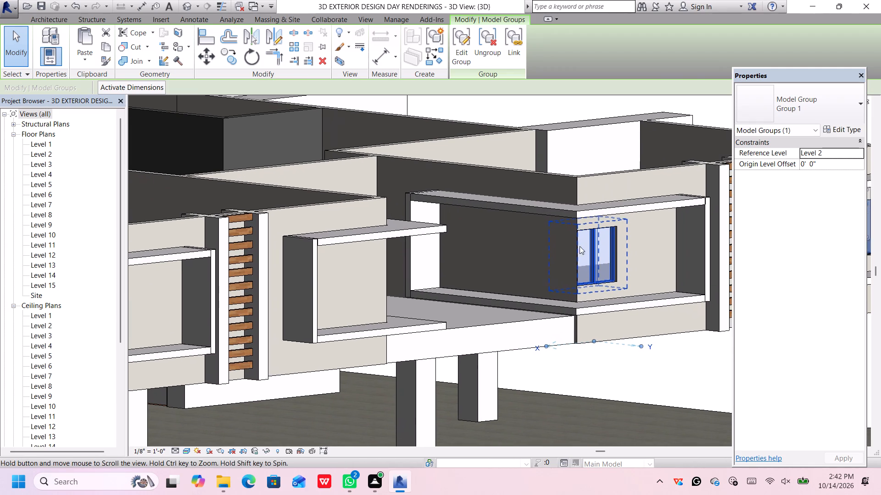
middle_click_drag(580, 246, 580, 246)
middle_click_drag(548, 258, 585, 269, "shift")
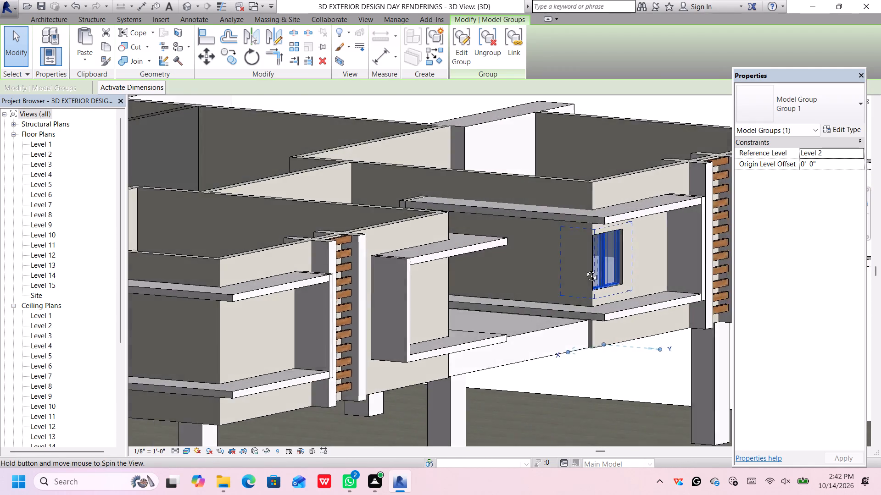
middle_click_drag(585, 269, 593, 271, "shift")
scroll(593, 271, "up", 5)
scroll(592, 271, "down", 1)
middle_click_drag(590, 269, 552, 228)
scroll(551, 228, "up", 1)
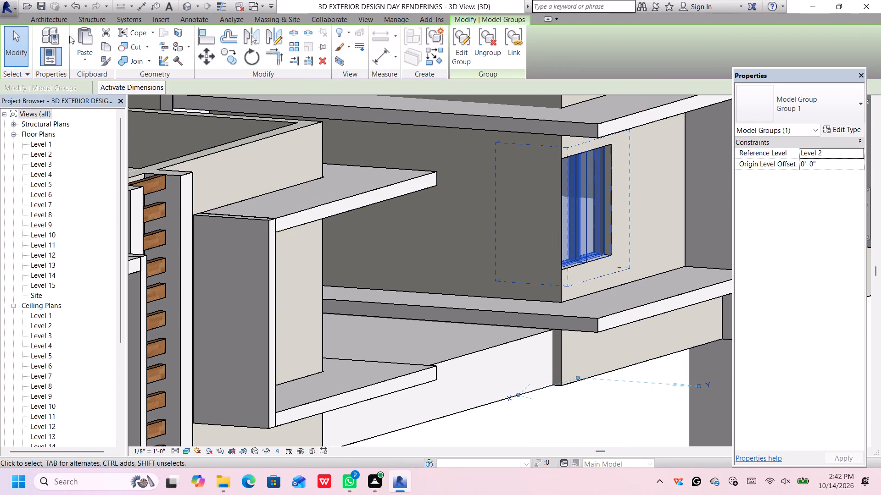
left_click(57, 20)
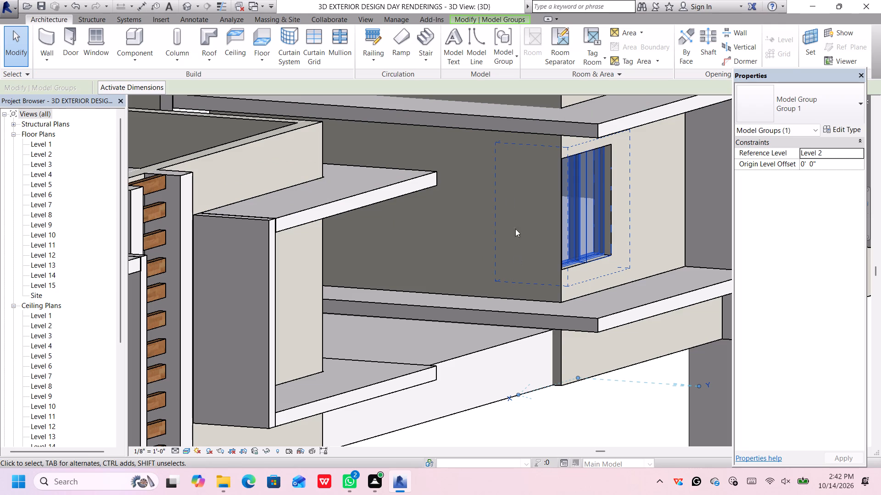
left_click(512, 54)
left_click(517, 76)
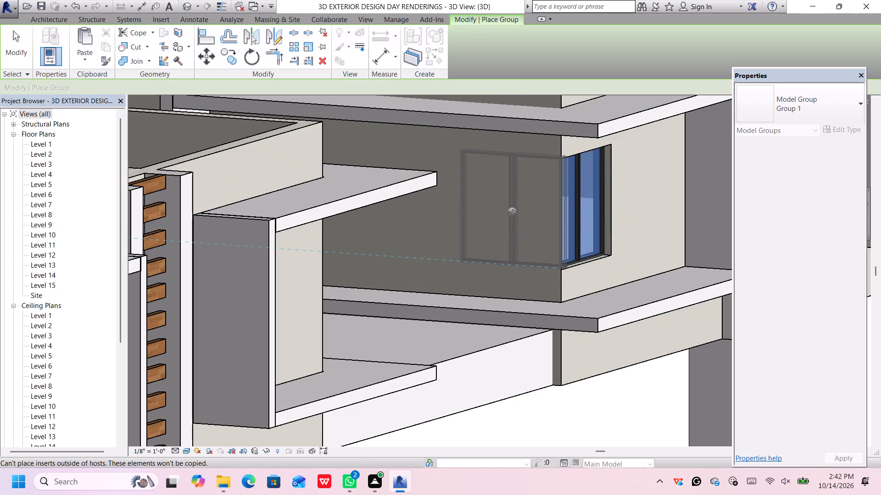
left_click(513, 211)
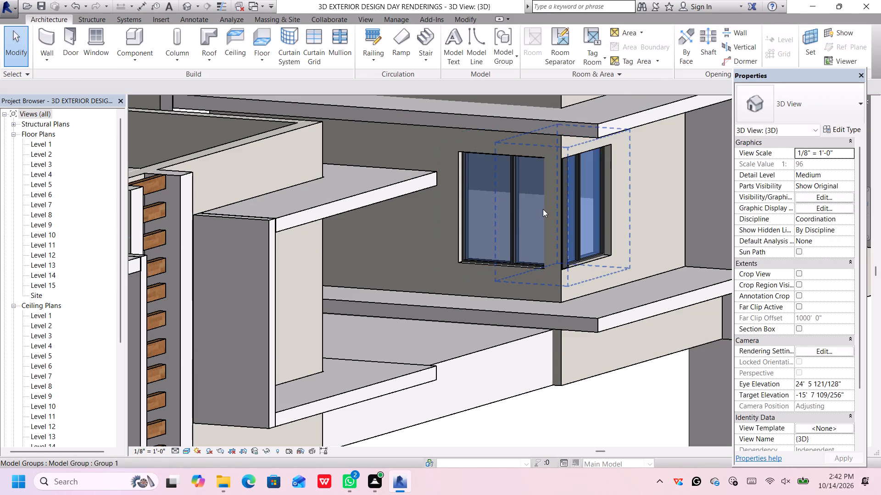
Place a Group 1 window on the opposite block's light side wall facing the recess, inside the frame at its outer corner edge.
scroll(543, 209, "down", 8)
scroll(541, 256, "down", 2)
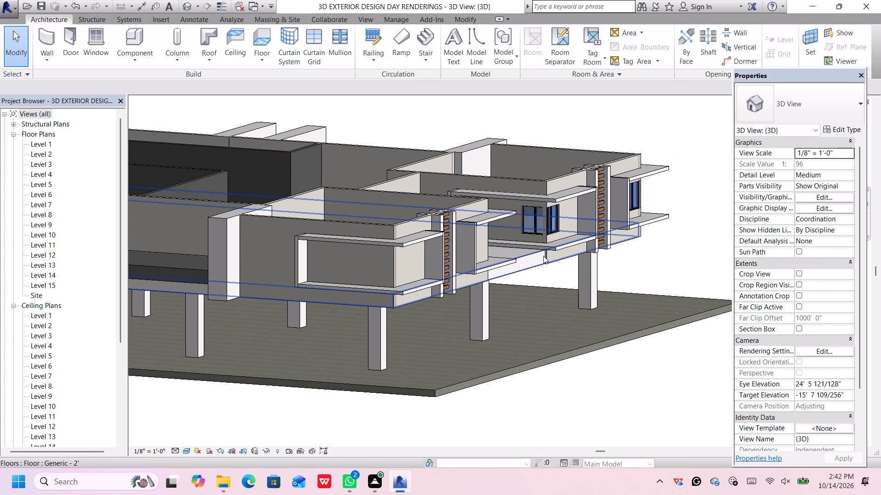
scroll(546, 258, "up", 1)
middle_click_drag(546, 258, 525, 254, "shift")
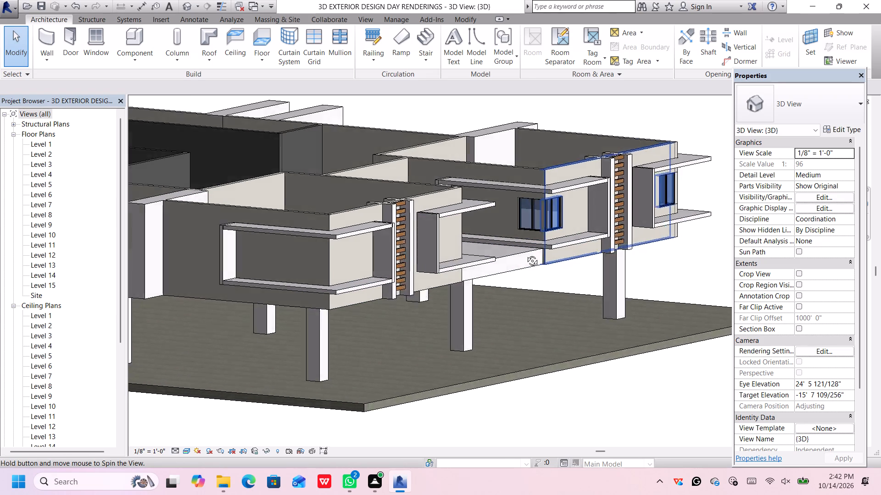
middle_click_drag(525, 254, 341, 239, "shift")
scroll(452, 212, "up", 2)
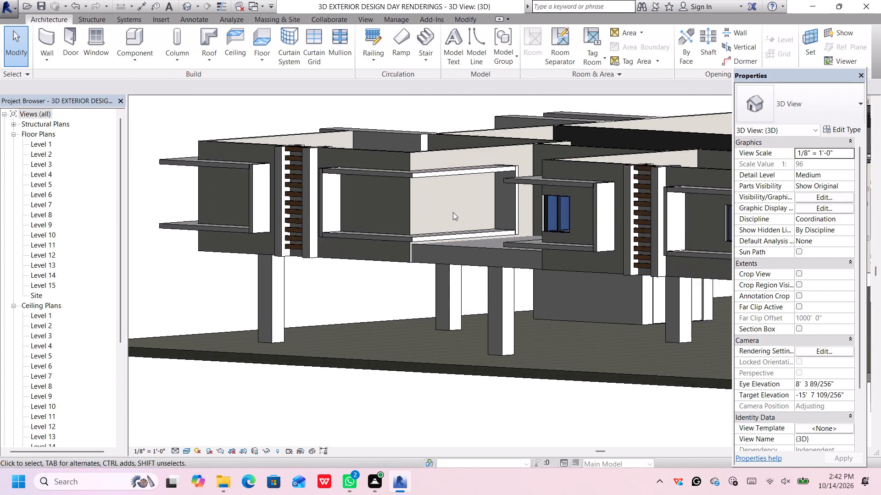
scroll(453, 212, "up", 1)
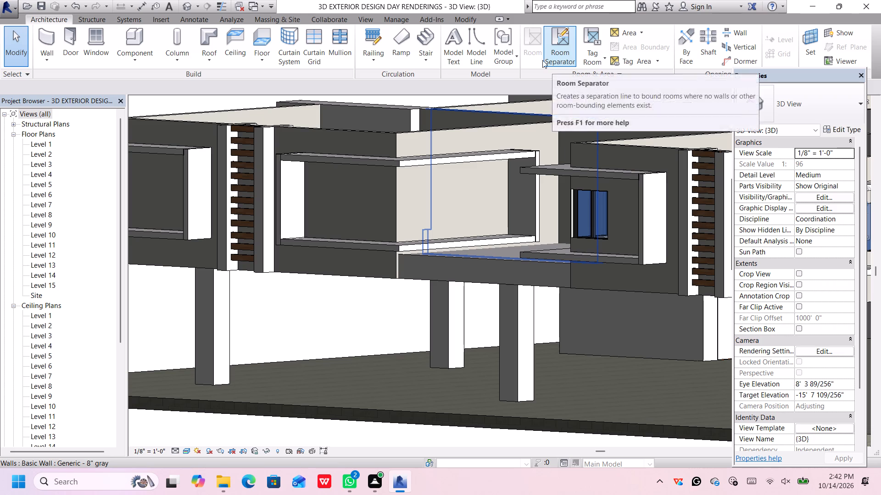
left_click(516, 55)
left_click(515, 73)
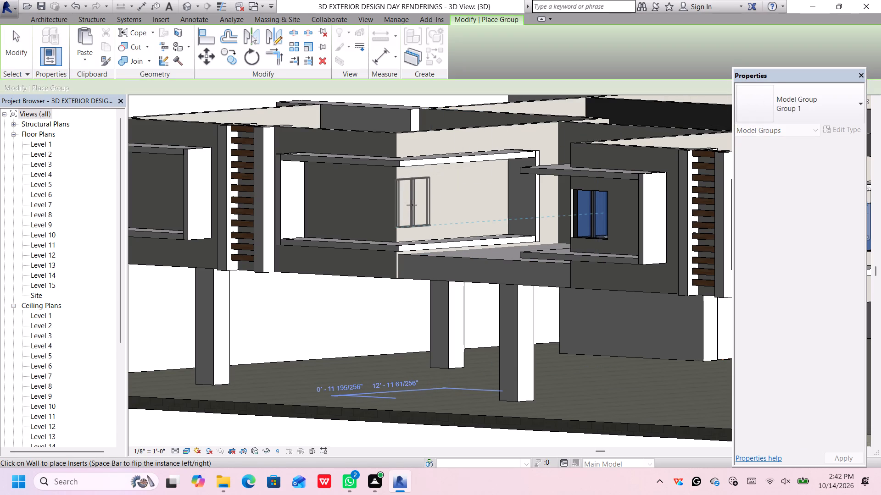
left_click(412, 205)
Place another Group 1 window on that block's front wall to pair with the one around the recess corner.
scroll(391, 210, "up", 2)
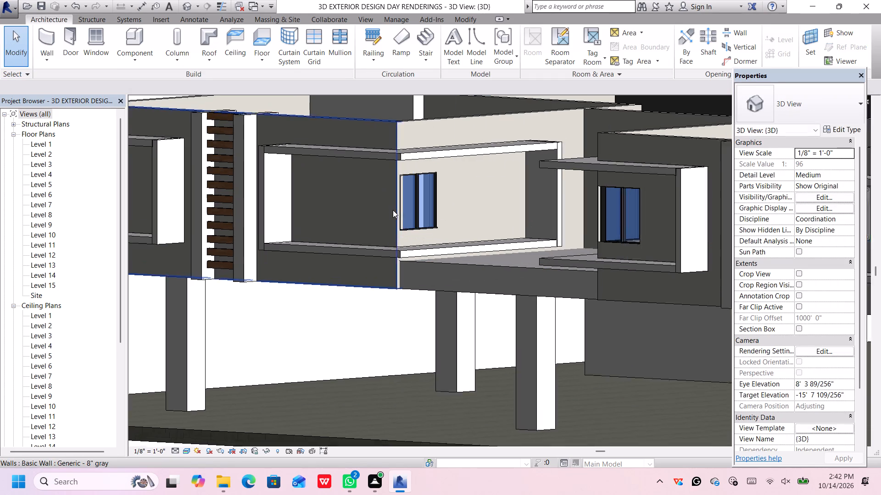
scroll(393, 210, "up", 1)
scroll(401, 207, "down", 3)
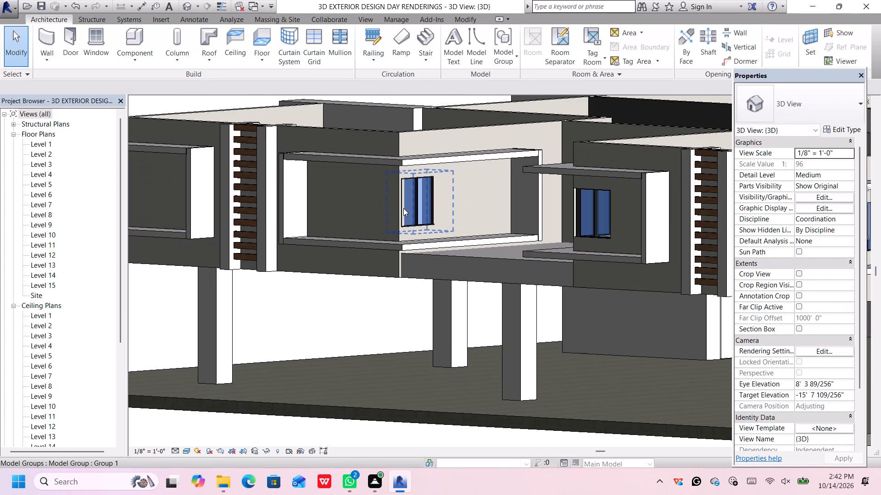
middle_click_drag(389, 199, 444, 209)
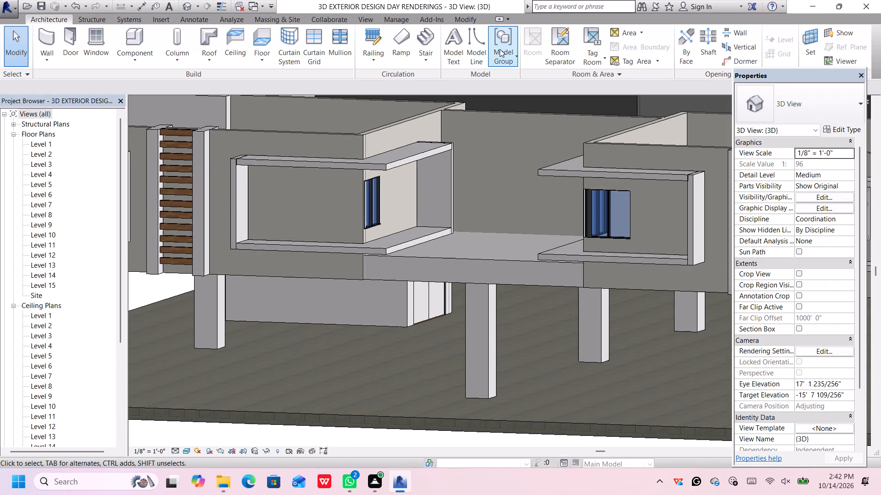
left_click(518, 53)
left_click(514, 79)
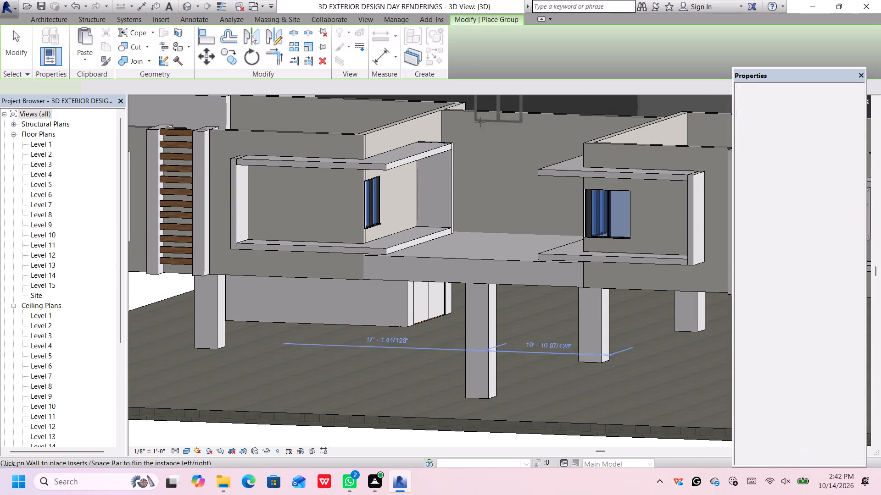
Place a Group 1 window on the front wall inside the projecting frame, meeting the existing side window at the corner.
left_click(344, 200)
Place a Group 1 window beside the corner in the windowless projecting frame, on the wall facing the timber-slat screen side.
scroll(365, 232, "down", 4)
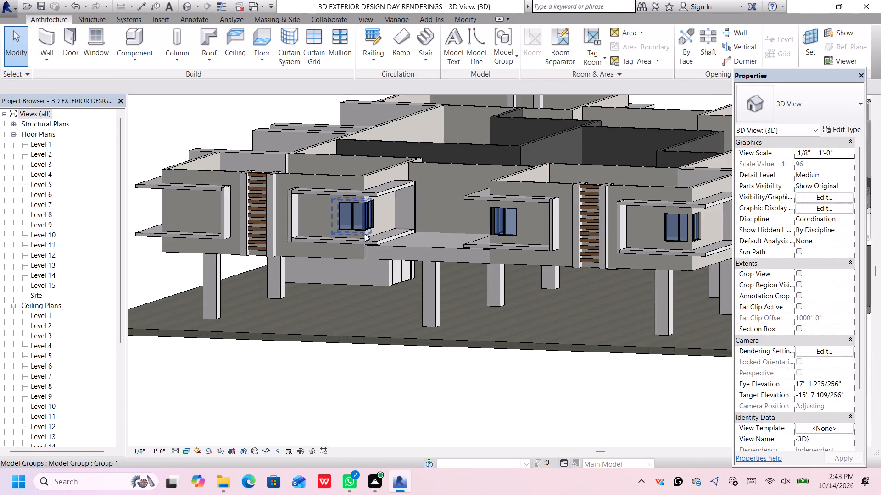
scroll(344, 291, "down", 2)
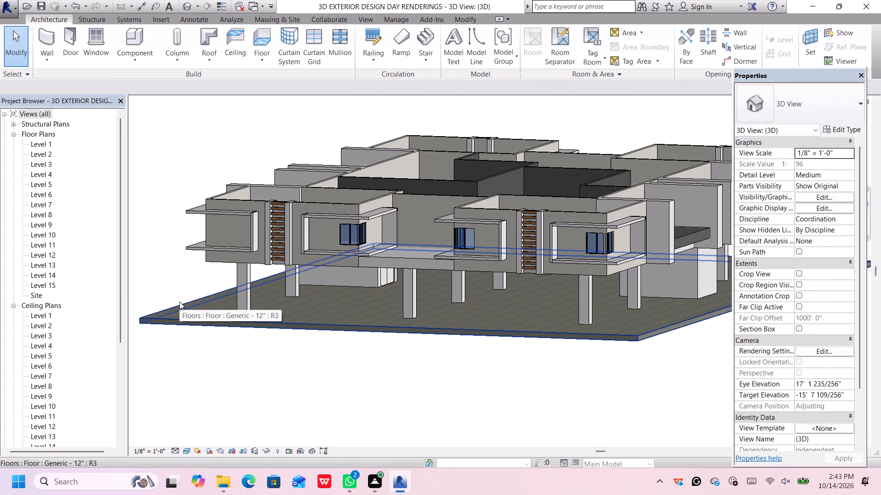
scroll(647, 304, "up", 6)
scroll(600, 203, "up", 5)
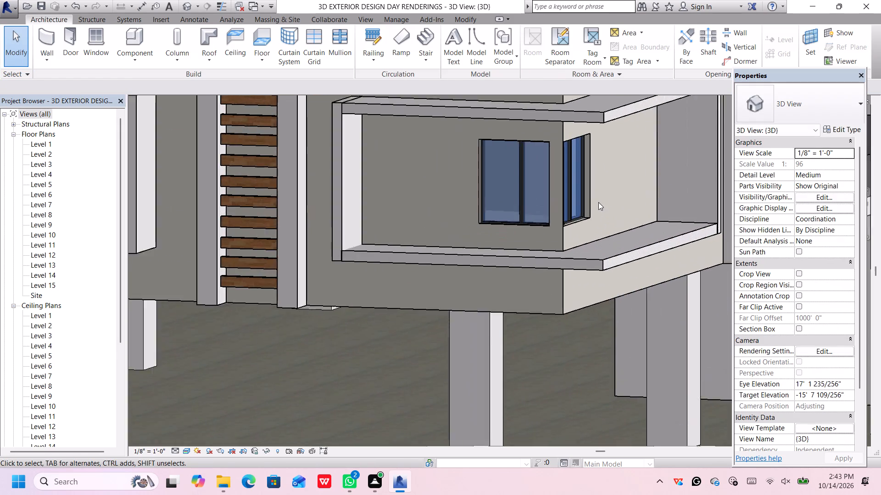
scroll(598, 204, "down", 4)
middle_click_drag(593, 204, 501, 187)
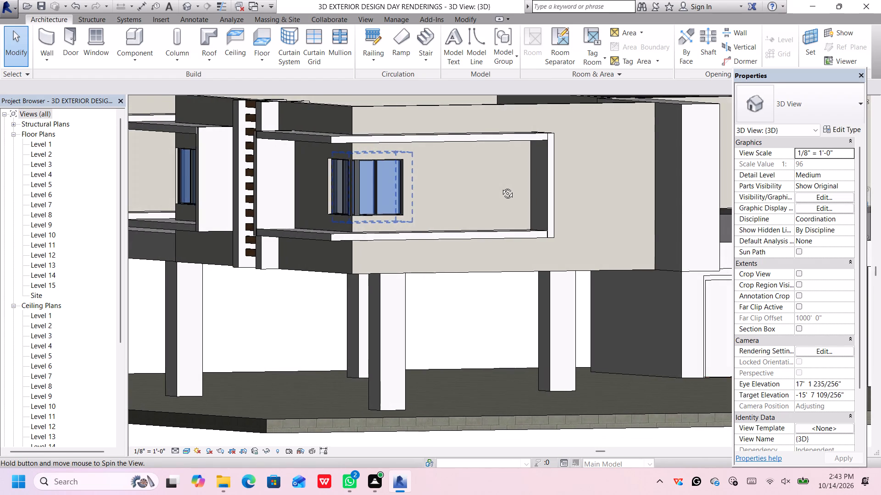
middle_click_drag(501, 187, 501, 186)
scroll(513, 179, "down", 10)
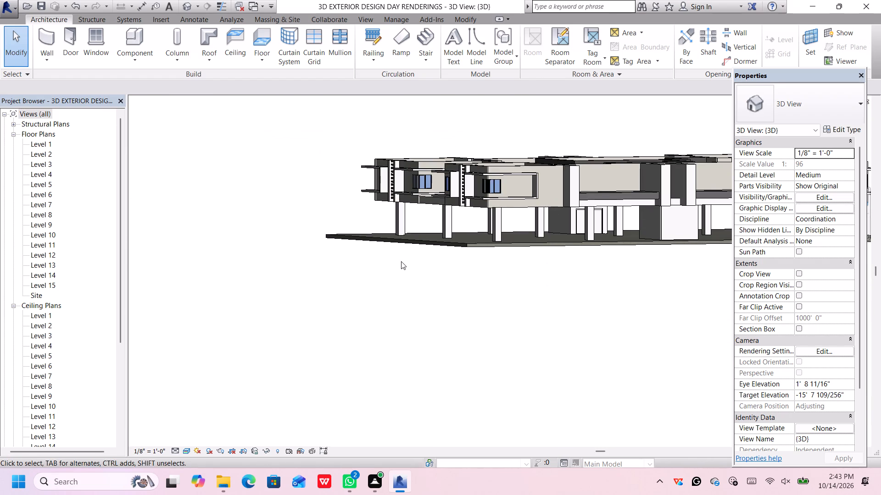
scroll(380, 261, "up", 3)
middle_click_drag(423, 219, 368, 300)
scroll(367, 295, "down", 1)
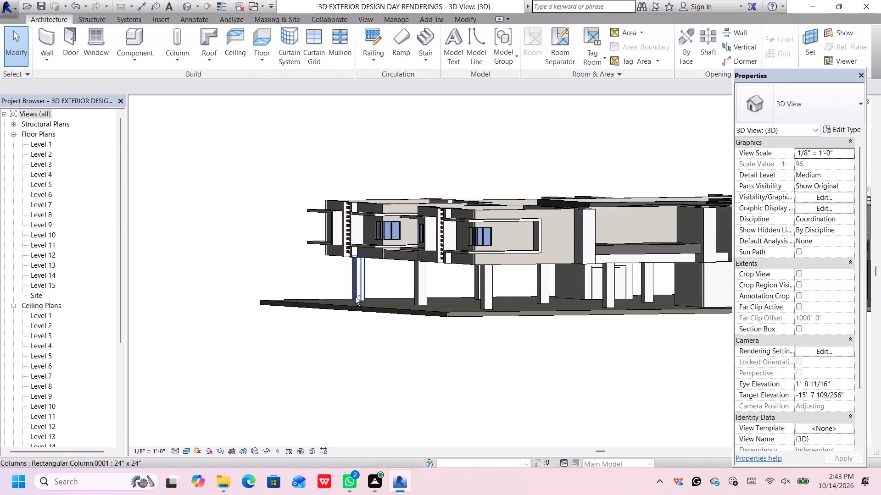
middle_click_drag(350, 304, 581, 357, "shift")
scroll(380, 317, "down", 1)
middle_click_drag(380, 317, 509, 339)
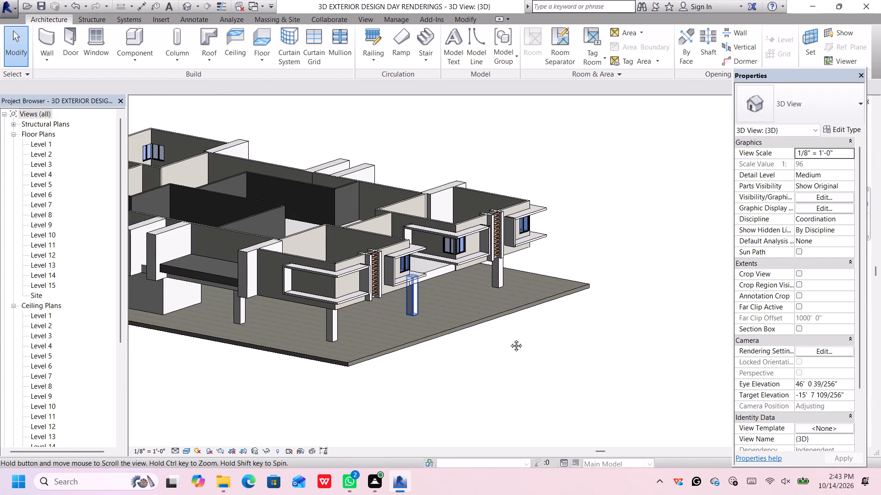
middle_click_drag(509, 339, 529, 343)
scroll(442, 338, "up", 4)
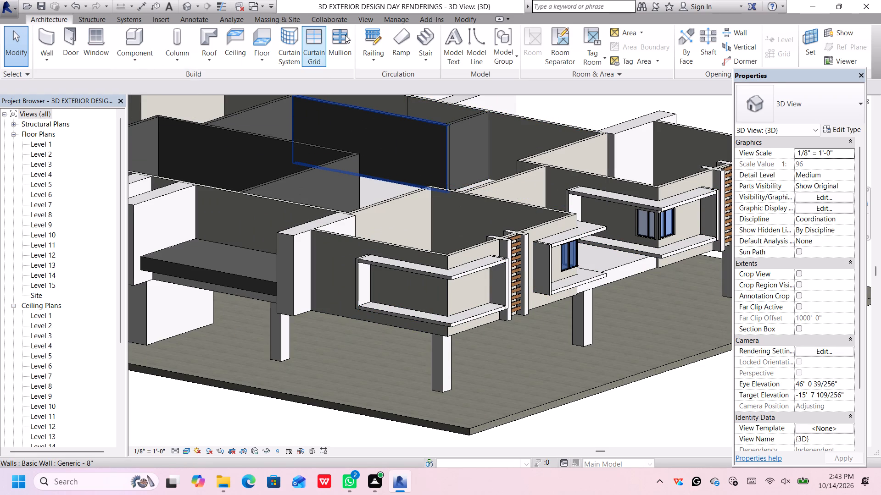
left_click(513, 60)
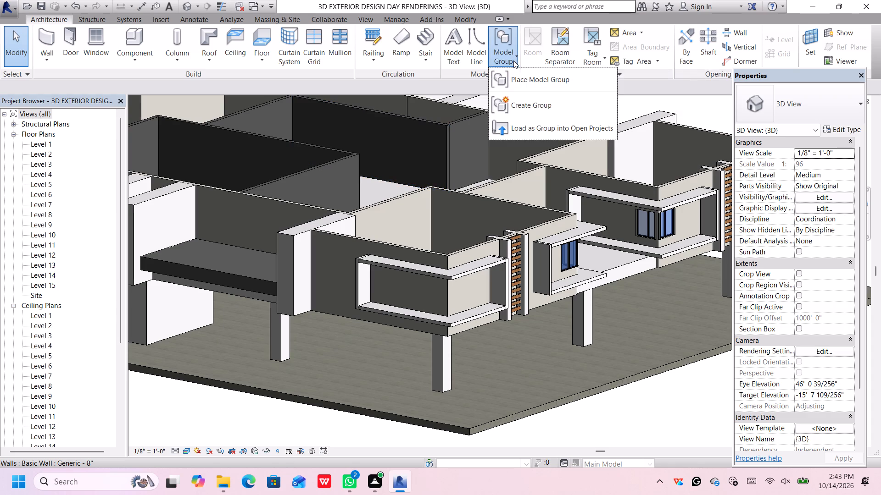
left_click(517, 79)
scroll(449, 293, "up", 6)
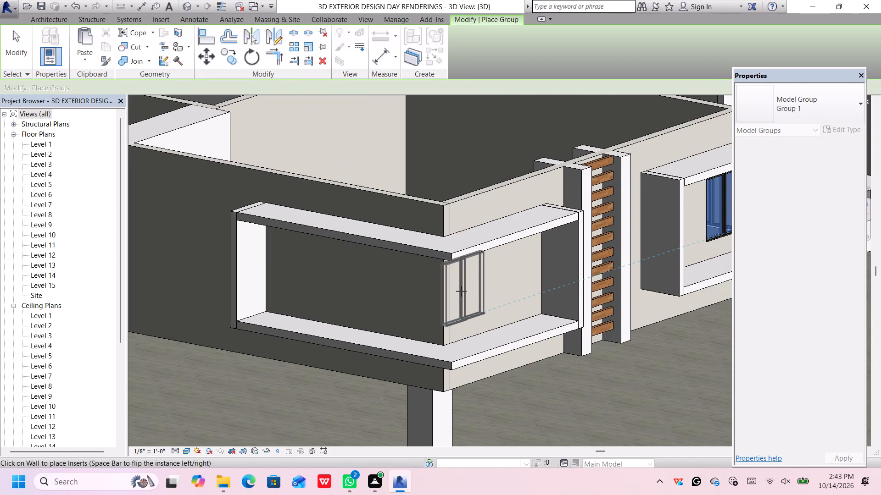
left_click(459, 291)
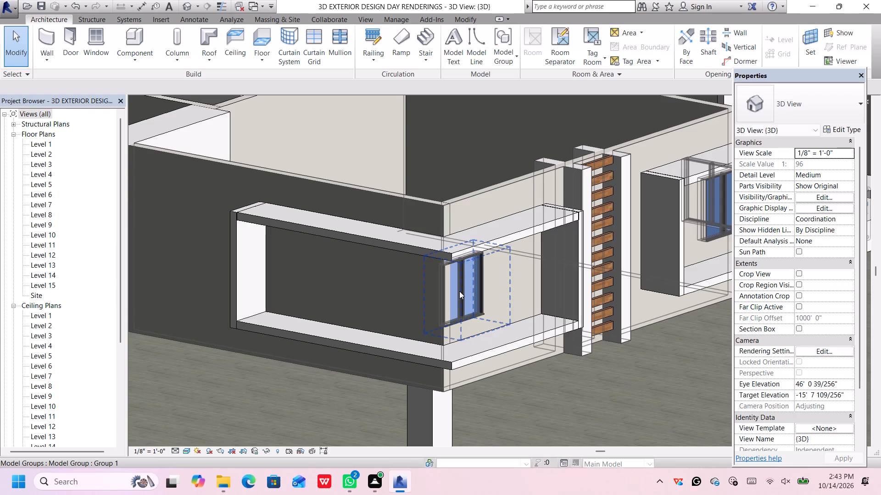
Place another Group 1 window on the adjoining long wall of the same projecting frame, close to the corner.
scroll(438, 293, "down", 2)
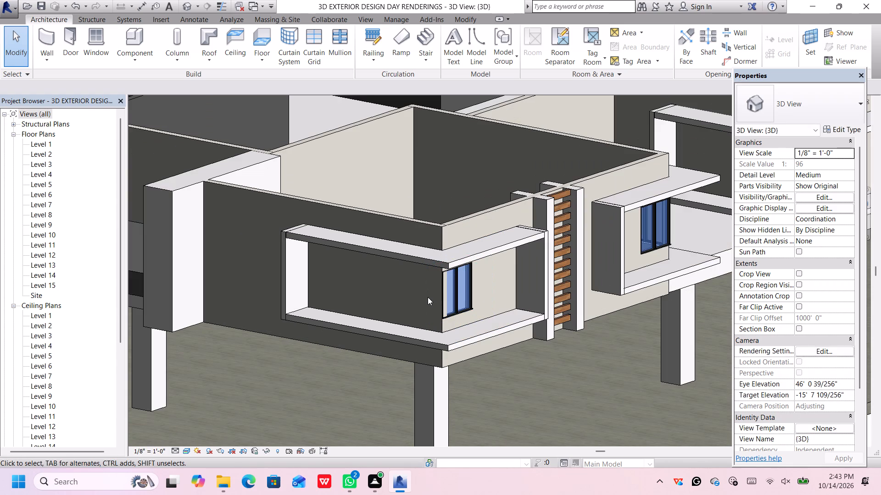
middle_click_drag(424, 296, 460, 298, "shift")
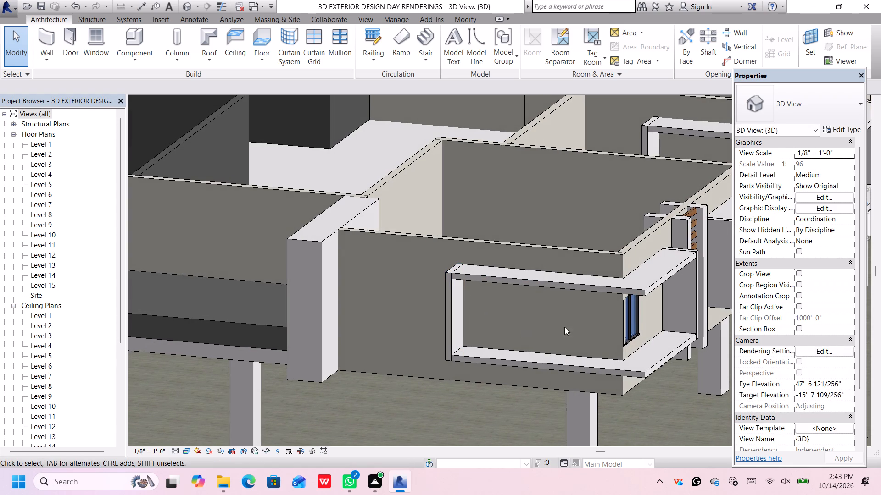
scroll(584, 327, "up", 1)
middle_click_drag(585, 324, 481, 230)
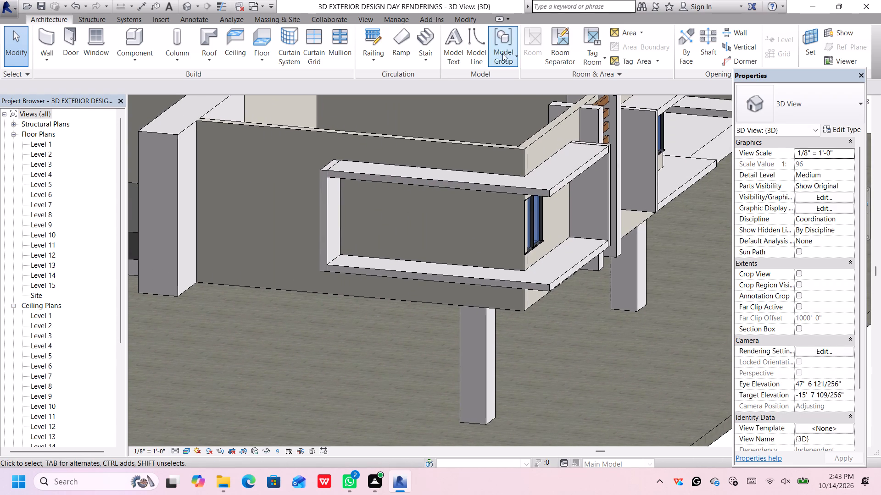
left_click(515, 51)
left_click(519, 79)
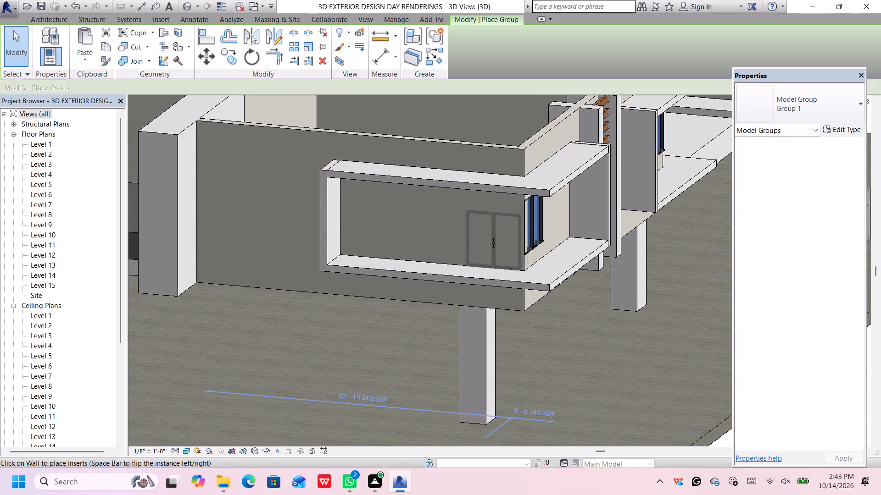
left_click(503, 225)
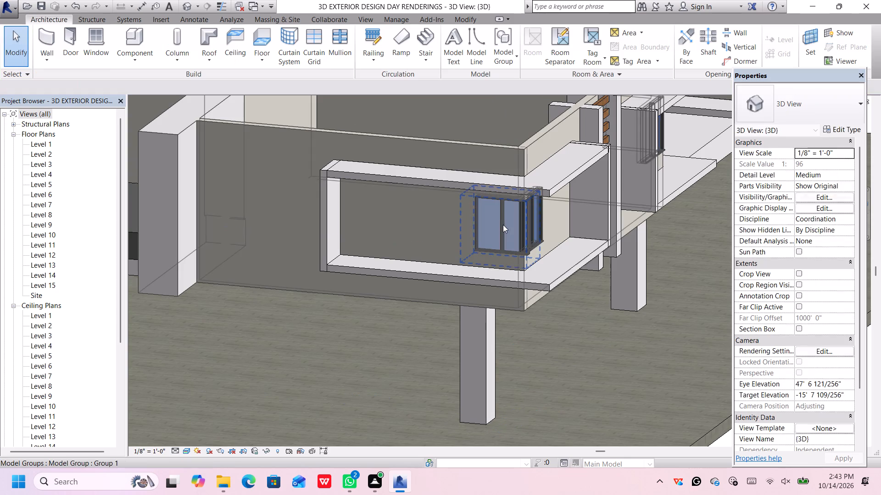
Nudge the long-wall Group 1 window away from the corner until its end lines up with the side window, and deselect it.
scroll(514, 237, "down", 3)
scroll(514, 235, "up", 11)
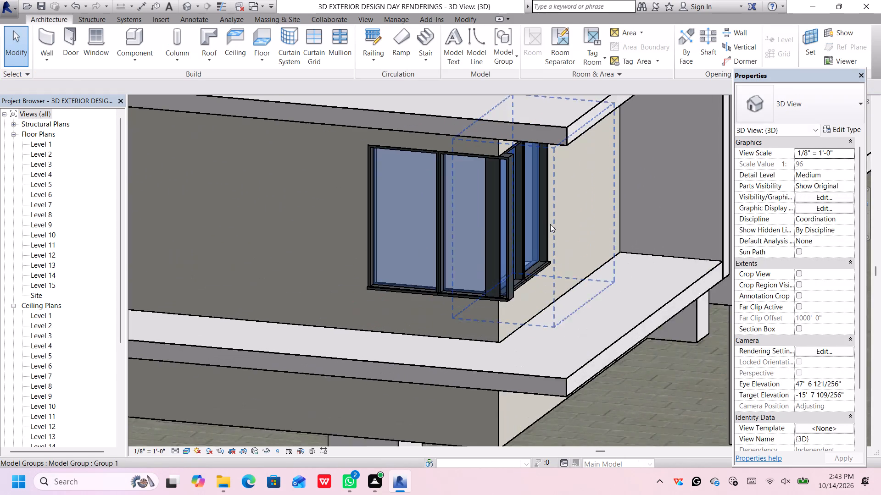
key("Left")
key("Left")
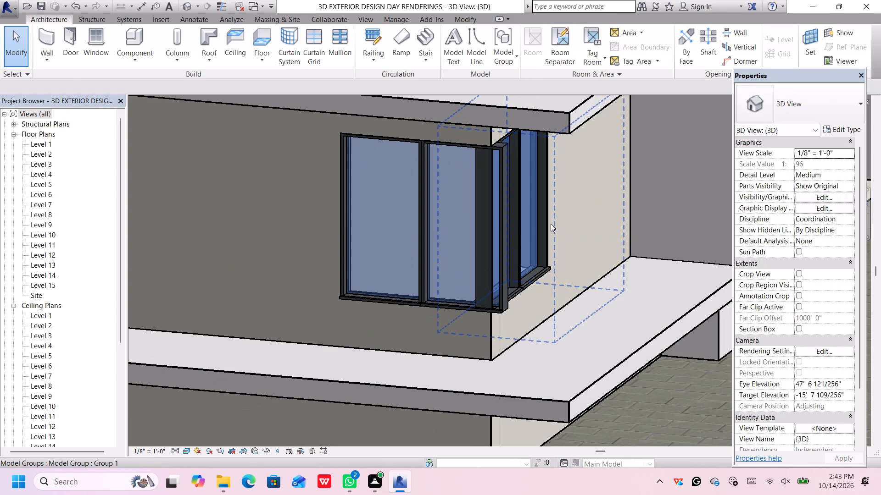
left_click(501, 181)
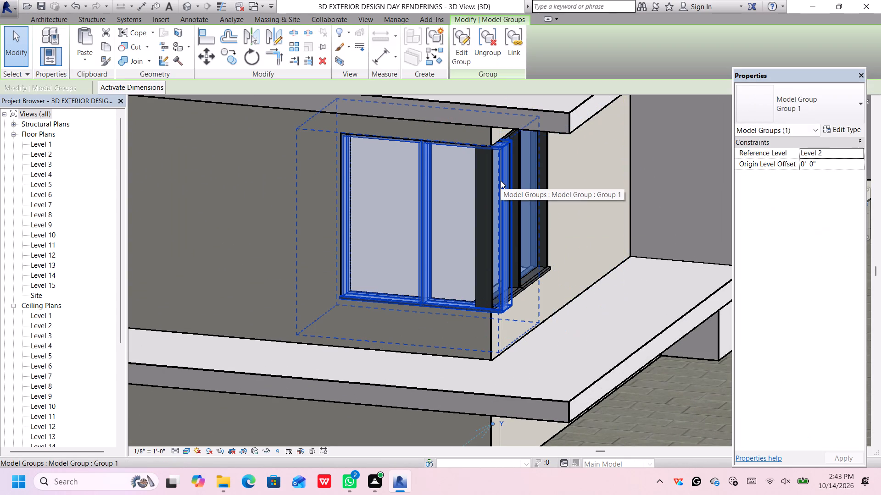
key("Left")
key("Left")
key("Left")
key("Left")
key("Left")
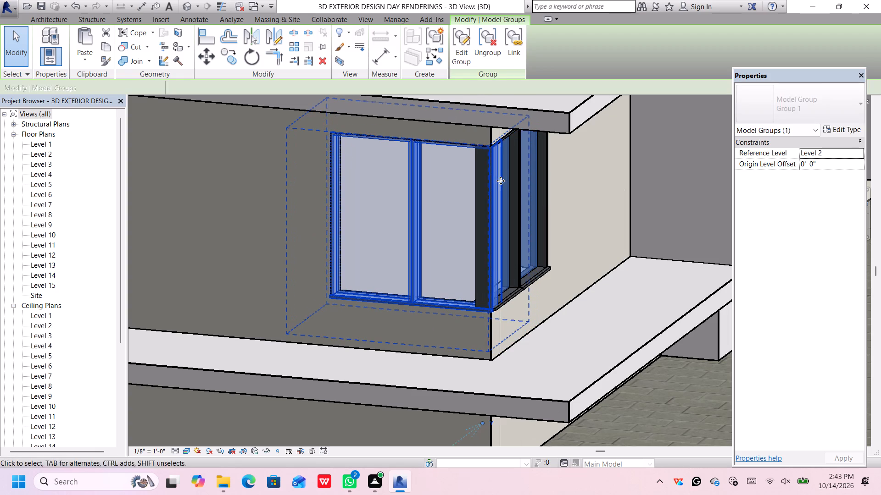
key("Left")
key("Right")
key("Right")
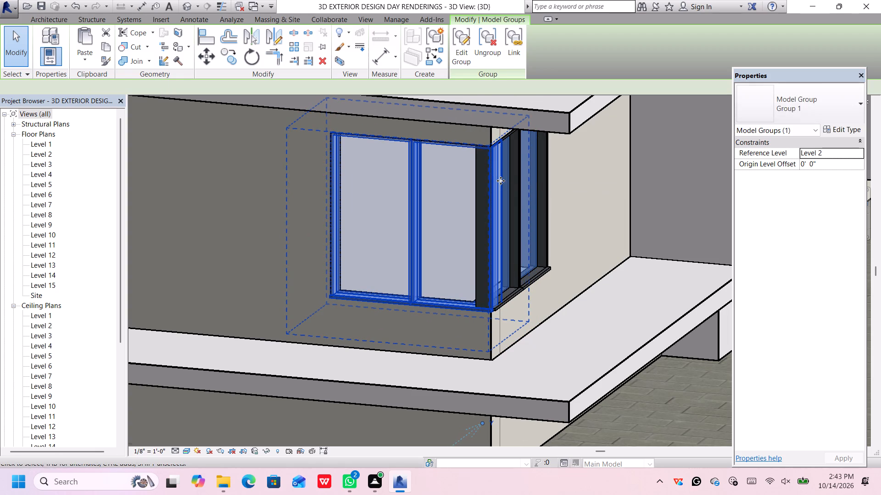
scroll(501, 181, "down", 7)
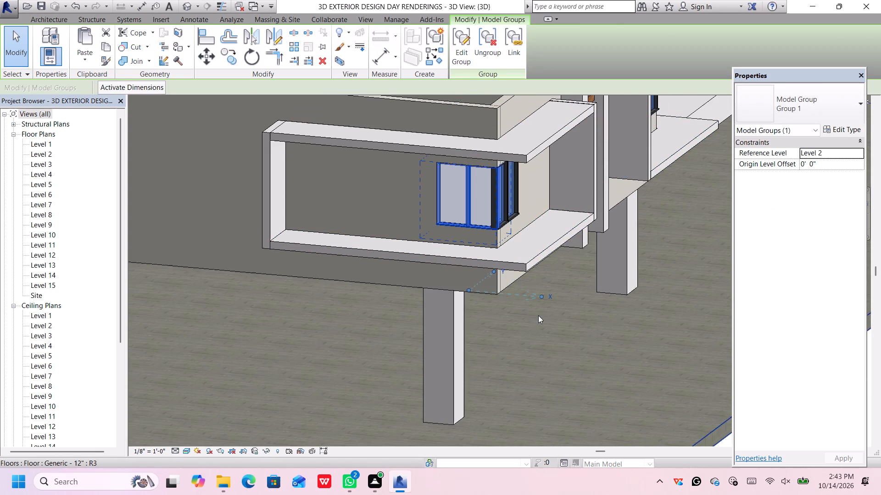
left_click(538, 315)
scroll(561, 305, "down", 4)
middle_click_drag(564, 316, 532, 268)
left_click(638, 429)
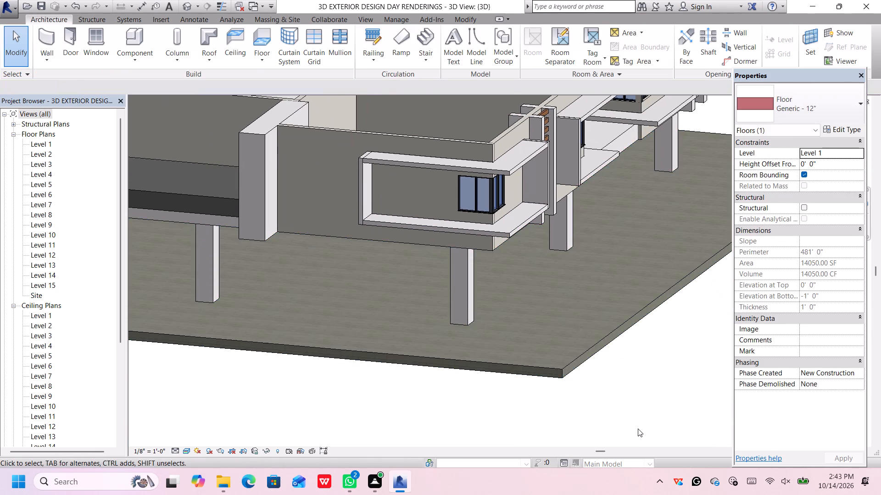
Examine all sides of the building to check which projecting corner frames still need windows.
scroll(638, 335, "down", 3)
middle_click_drag(635, 333, 574, 317)
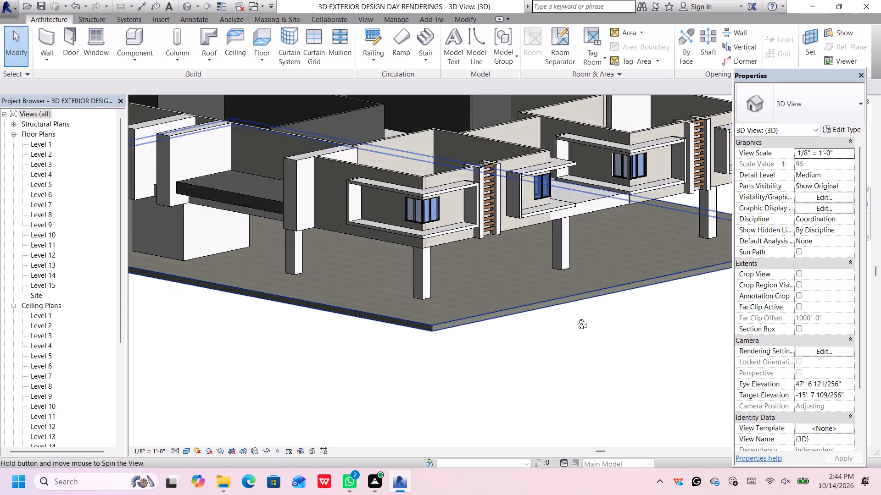
middle_click_drag(574, 317, 382, 293)
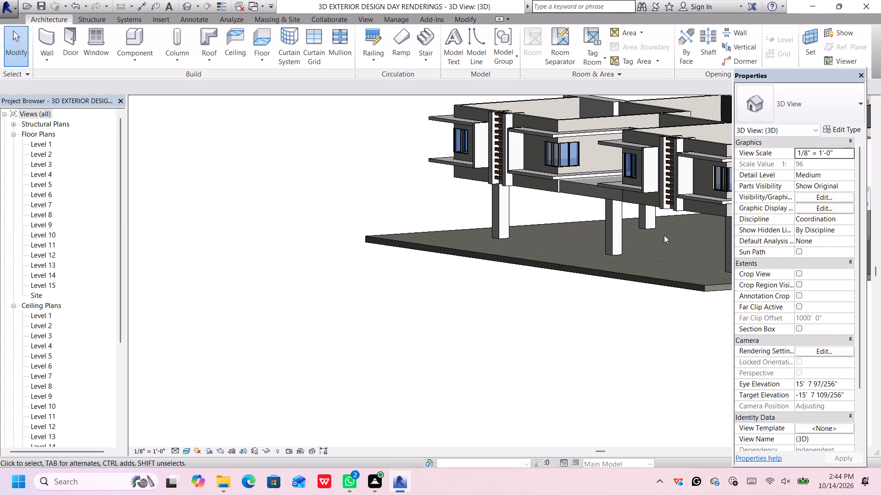
scroll(658, 201, "down", 5)
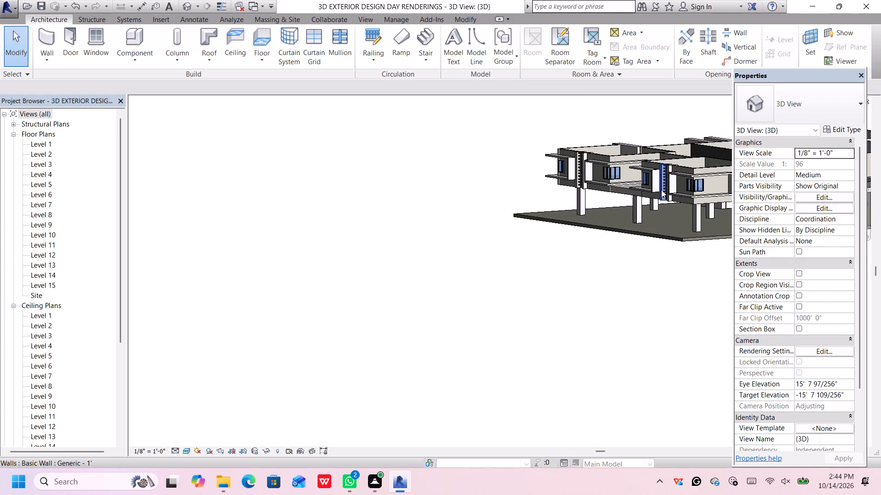
scroll(691, 207, "down", 3)
middle_click_drag(670, 262, 344, 362)
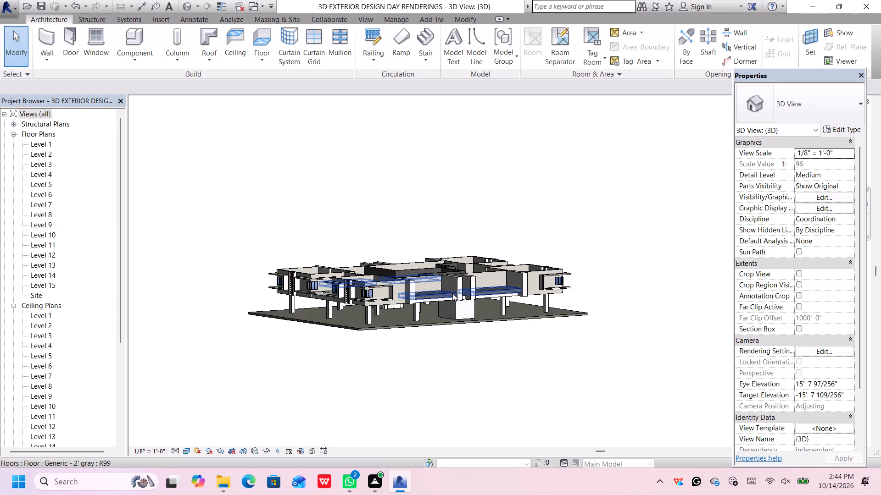
scroll(452, 293, "down", 2)
scroll(453, 297, "up", 5)
scroll(435, 292, "down", 3)
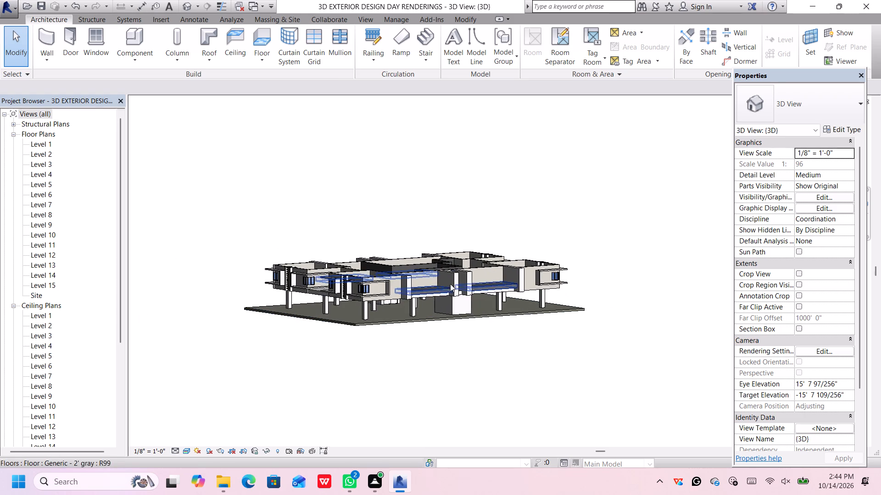
middle_click_drag(529, 348, 401, 390)
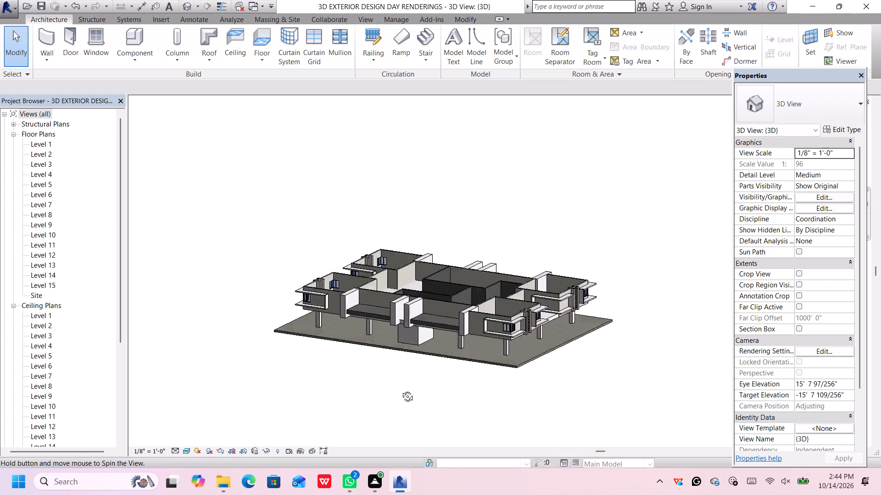
middle_click_drag(401, 390, 212, 362)
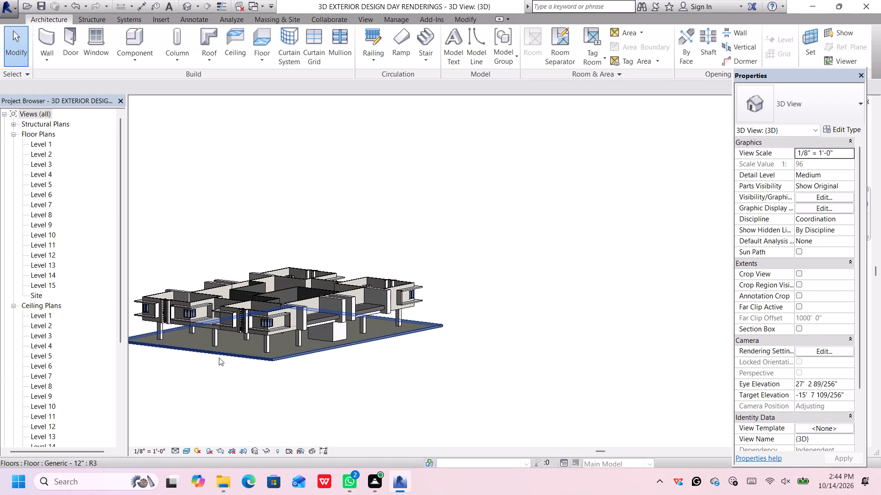
scroll(236, 358, "down", 3)
middle_click(213, 374)
middle_click_drag(213, 374, 234, 382)
middle_click_drag(275, 386, 342, 404)
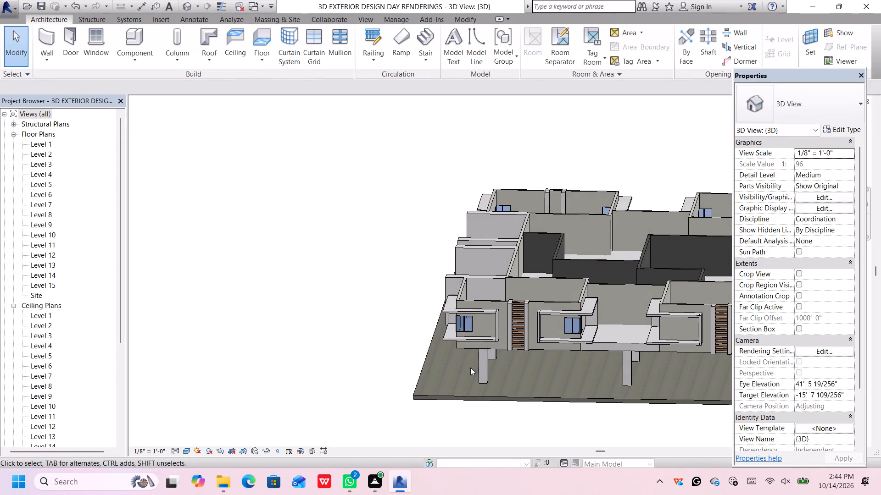
scroll(589, 316, "down", 4)
middle_click_drag(593, 317, 404, 302)
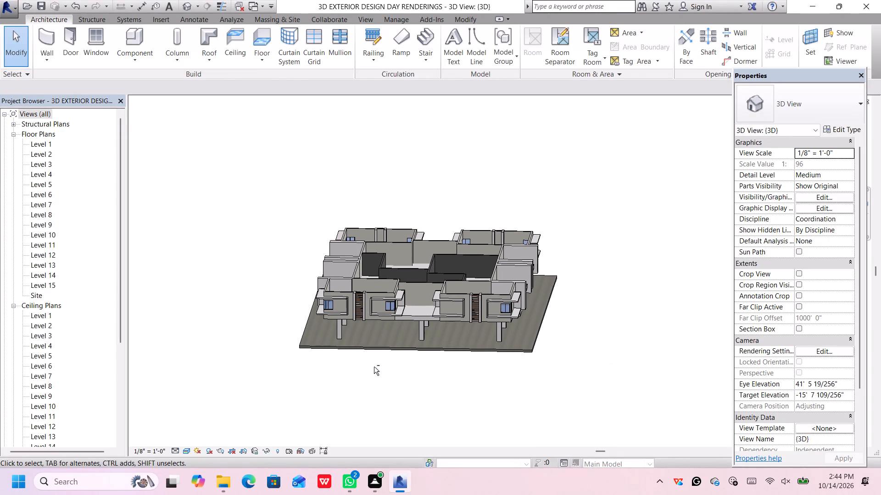
middle_click_drag(384, 368, 446, 372)
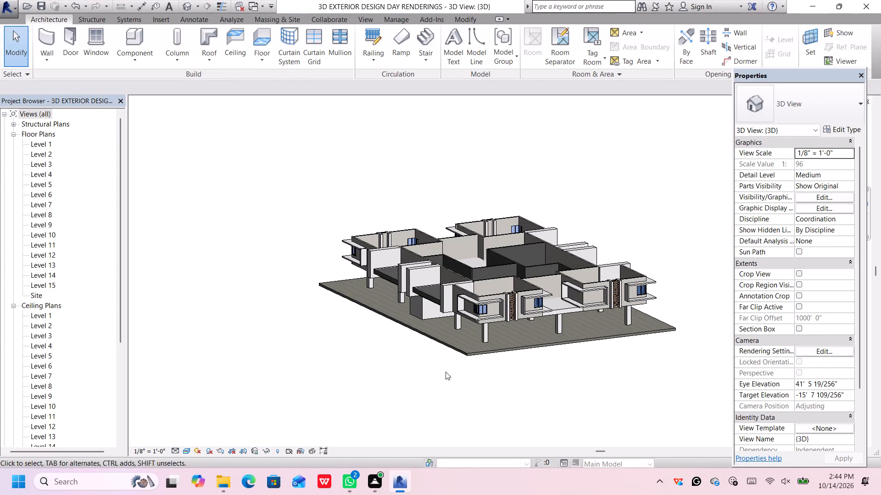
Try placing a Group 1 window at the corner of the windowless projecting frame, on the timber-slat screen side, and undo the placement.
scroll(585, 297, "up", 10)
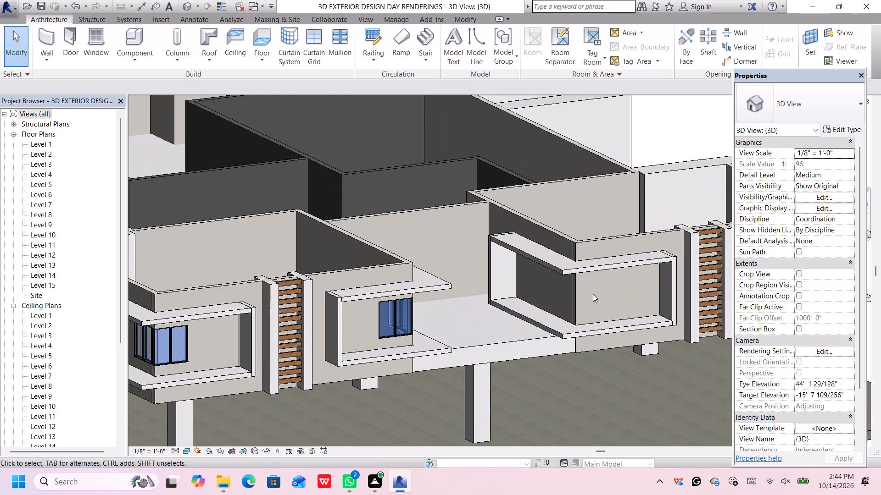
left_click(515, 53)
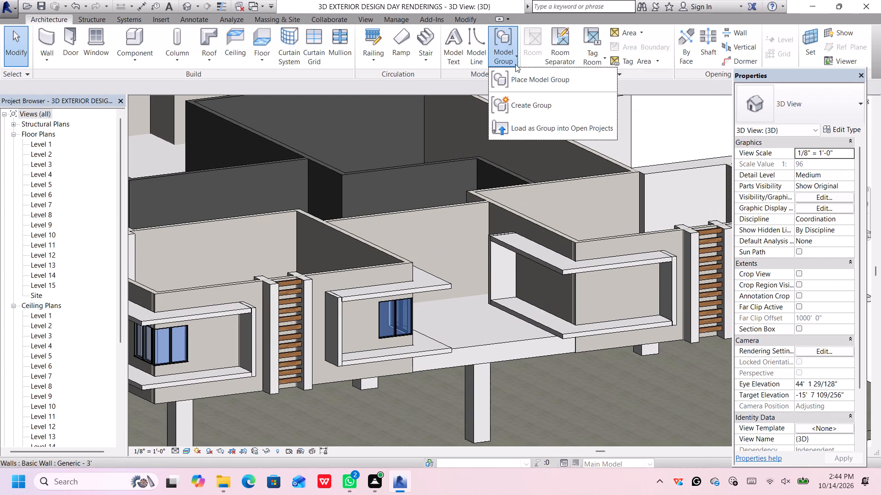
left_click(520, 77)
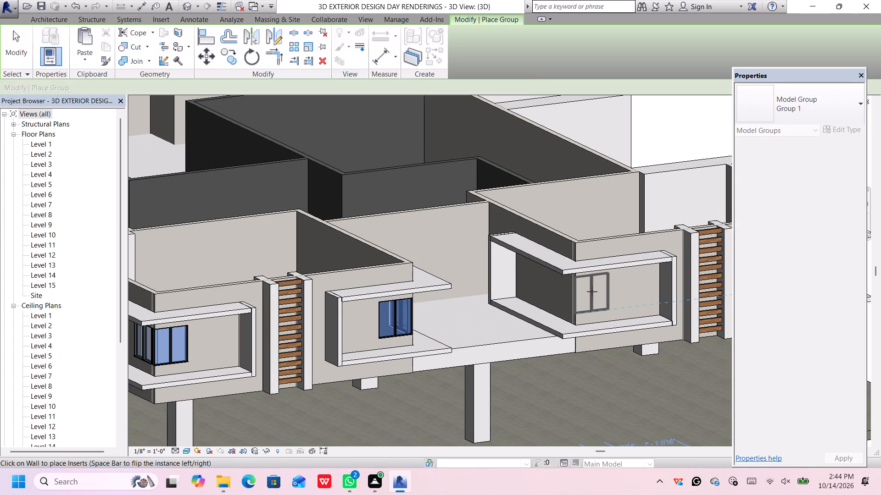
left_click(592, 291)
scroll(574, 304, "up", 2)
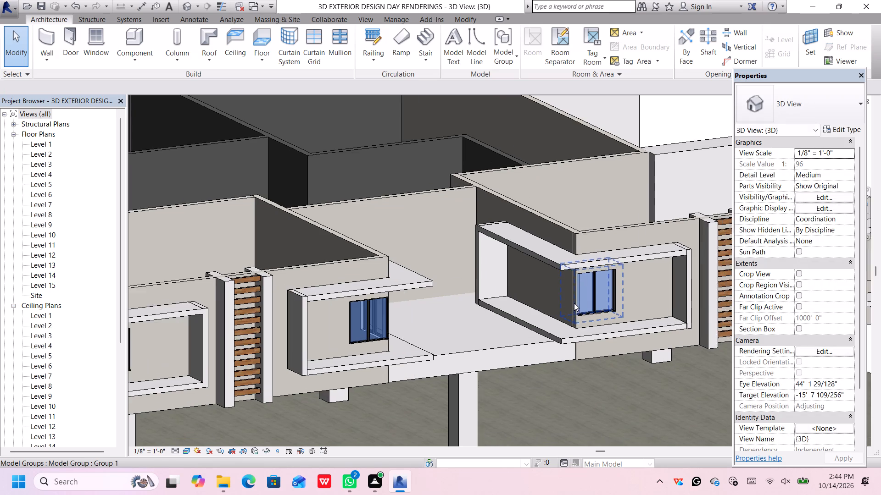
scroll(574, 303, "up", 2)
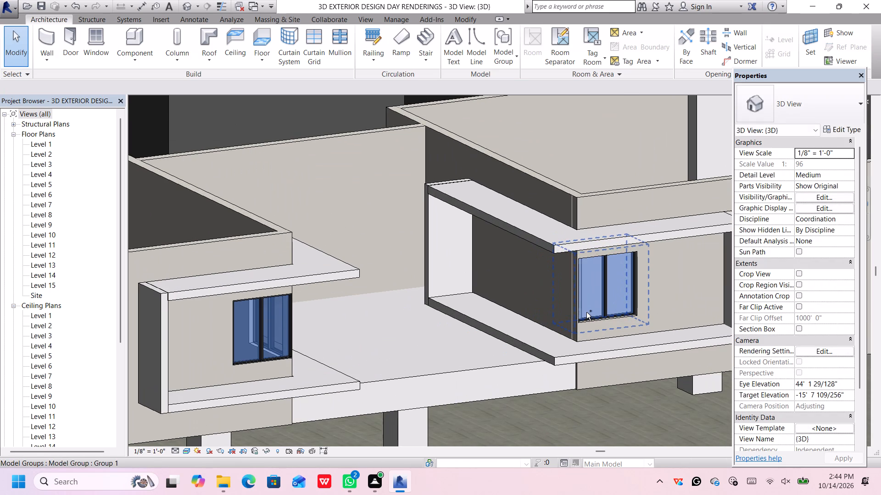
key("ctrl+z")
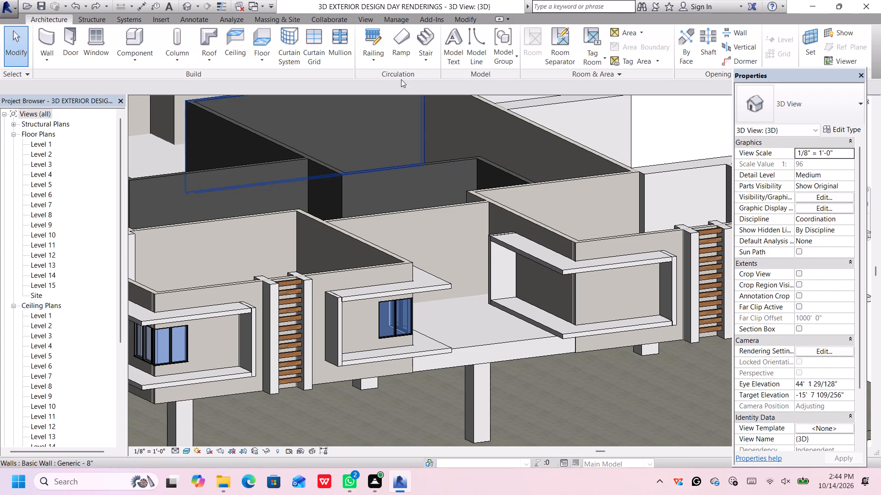
Place a Group 1 window at the corner of the windowless projecting frame, on the wall facing the timber-slat screen side.
left_click(512, 54)
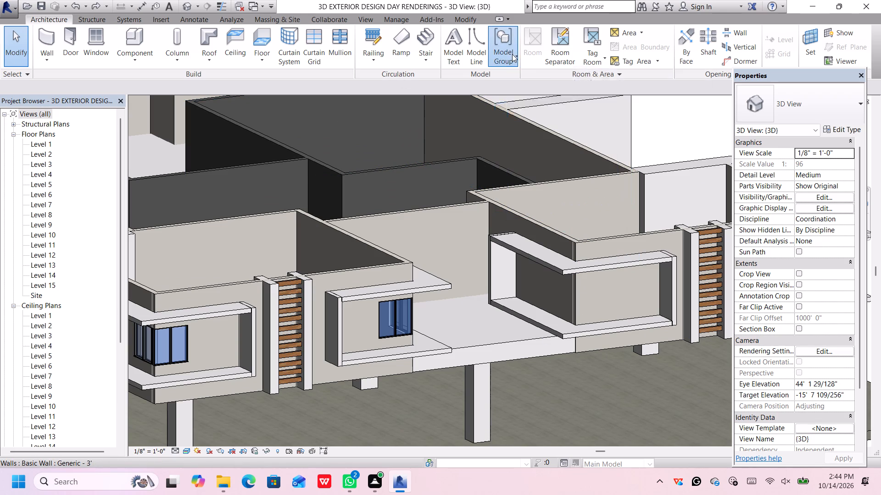
left_click(526, 77)
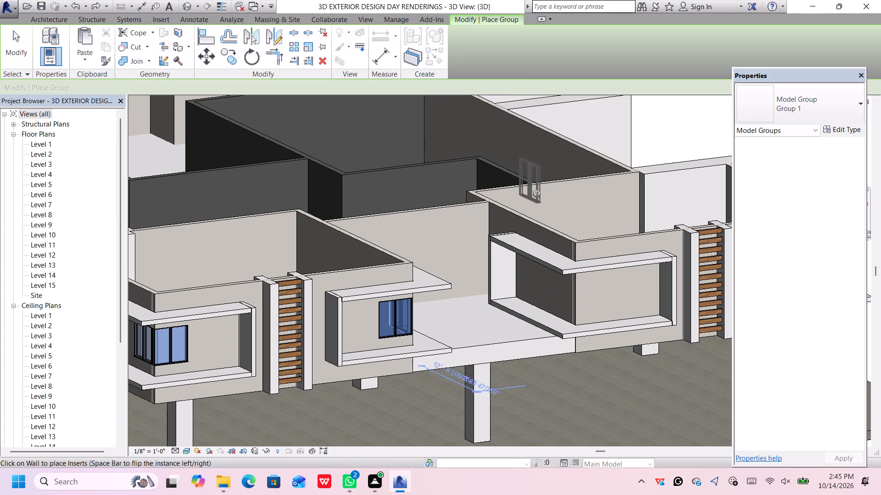
left_click(587, 299)
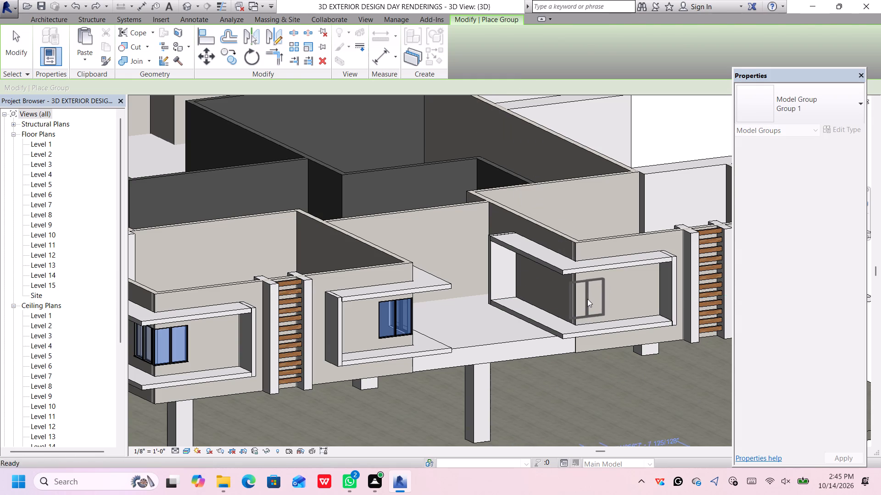
scroll(602, 290, "down", 1)
scroll(599, 291, "up", 6)
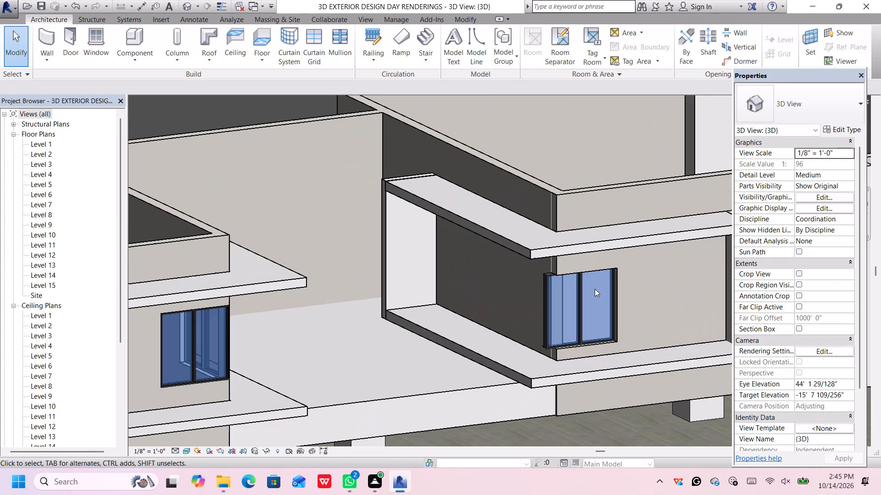
Nudge the new Group 1 window along its wall away from the corner until its outer end sits flush with the wall corner.
key("Right")
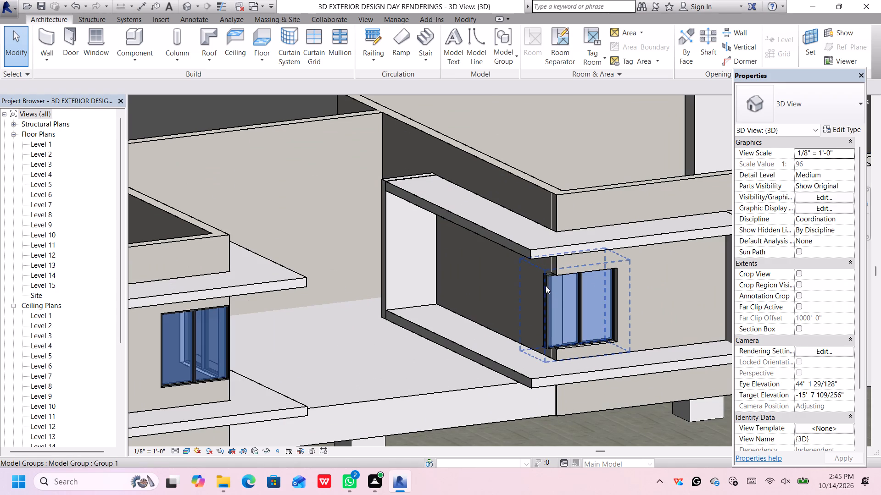
left_click(546, 283)
key("Right")
key("Right")
key("Right")
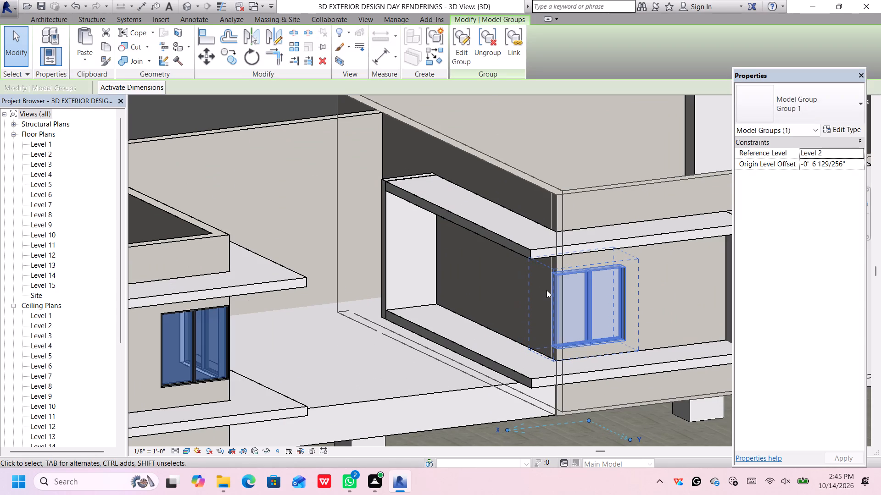
key("Left")
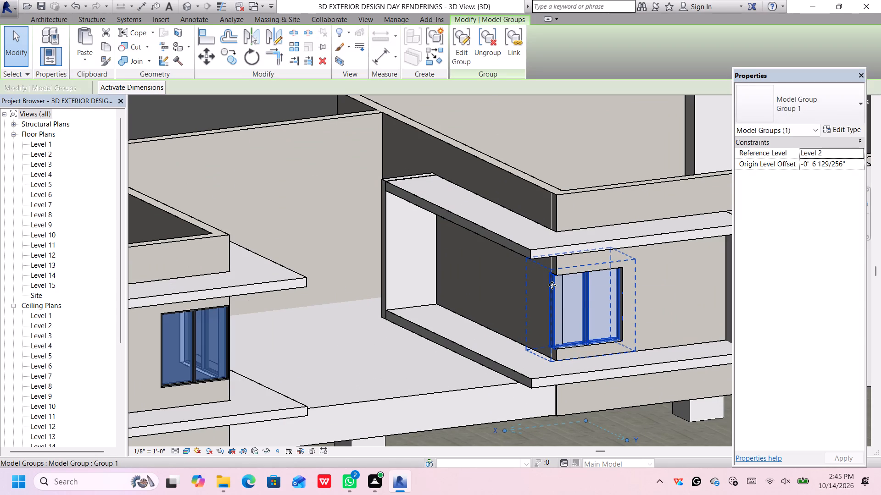
key("Right")
scroll(552, 285, "down", 2)
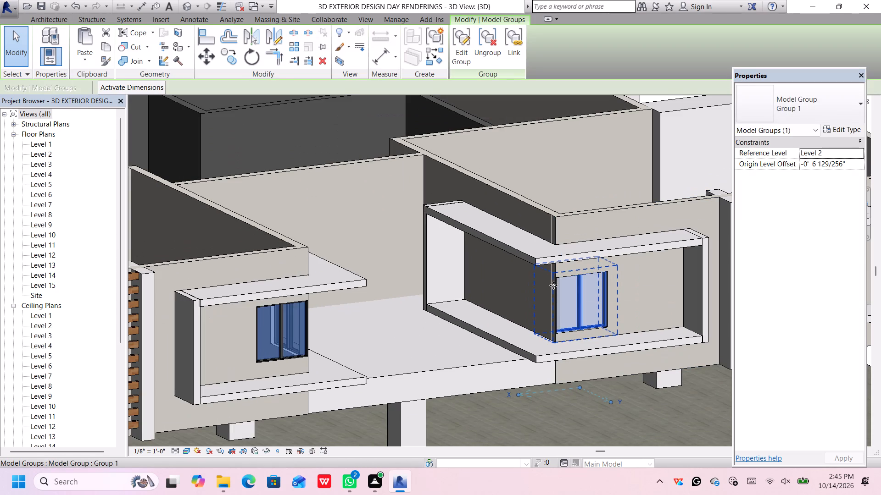
middle_click_drag(534, 289, 550, 288)
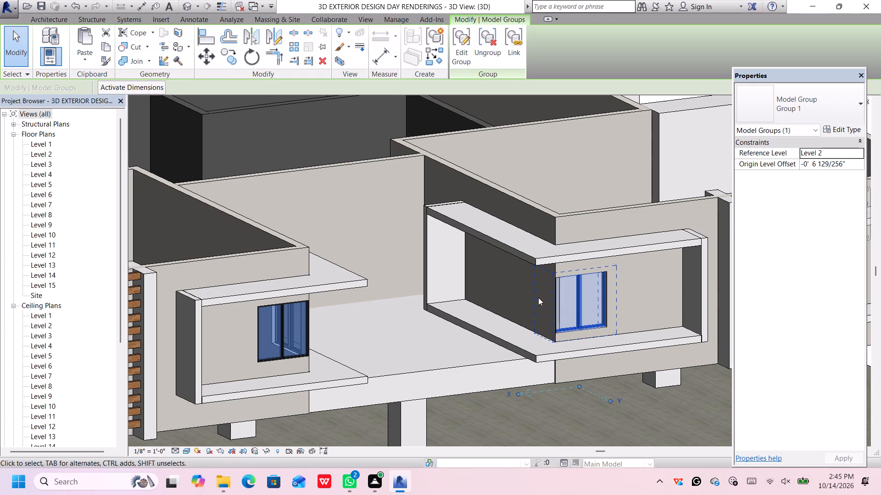
middle_click_drag(530, 304, 586, 295, "shift")
scroll(583, 295, "up", 8)
middle_click_drag(555, 308, 552, 251)
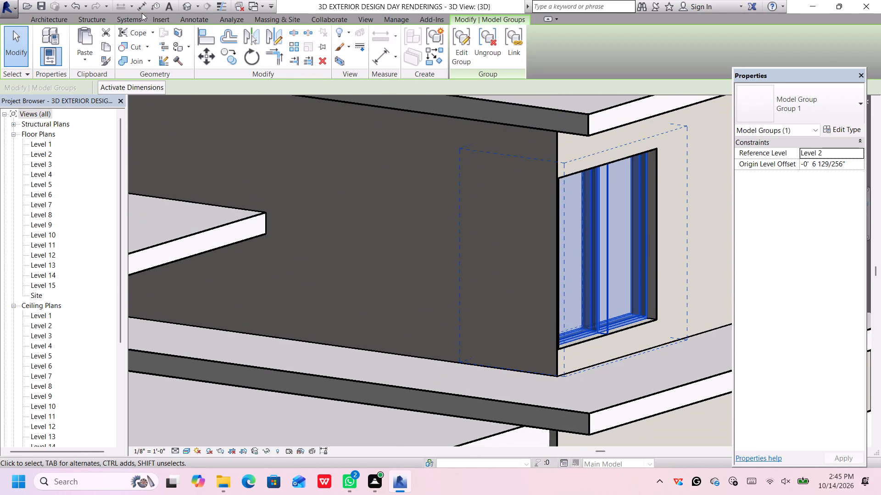
Place another Group 1 window on the adjoining long wall of the same projecting frame, meeting the first window at the corner.
left_click(56, 17)
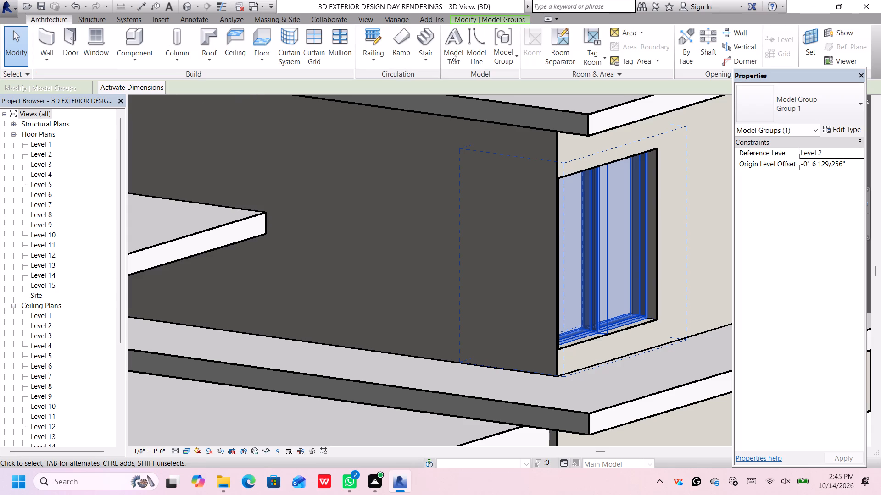
left_click(516, 52)
left_click(521, 77)
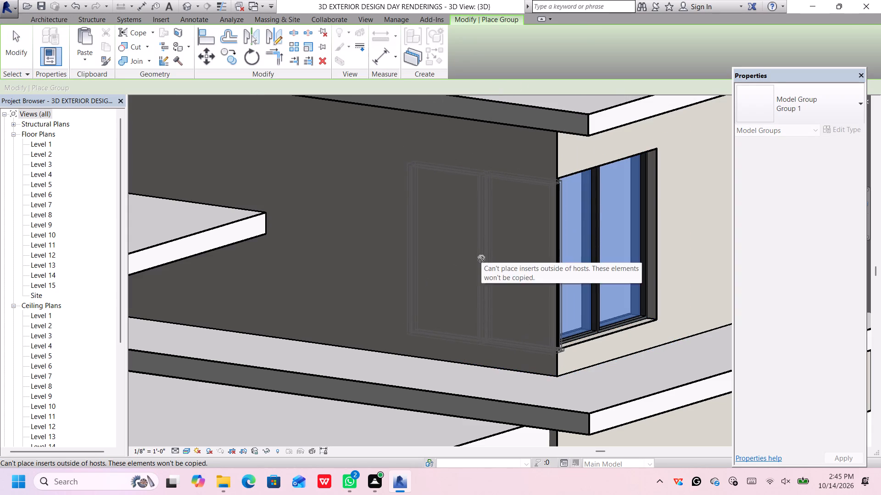
scroll(473, 258, "down", 3)
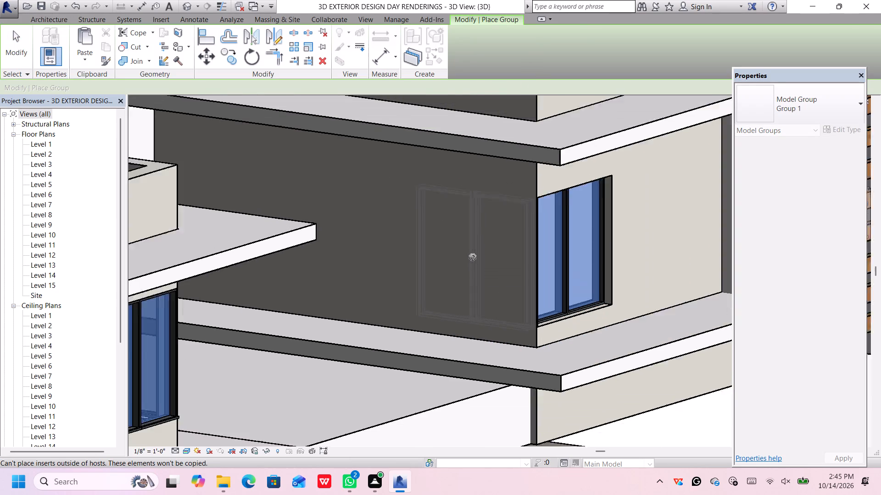
middle_click_drag(473, 256, 478, 248)
scroll(478, 248, "down", 5)
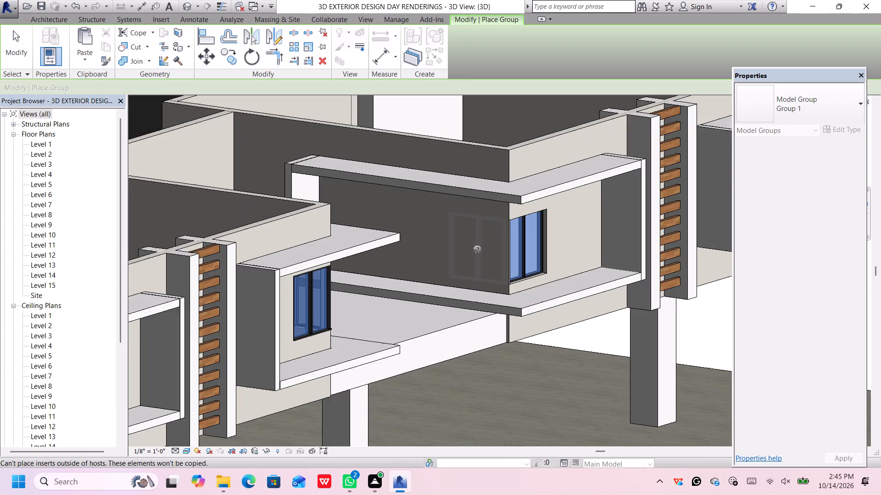
scroll(477, 249, "down", 5)
scroll(477, 249, "up", 5)
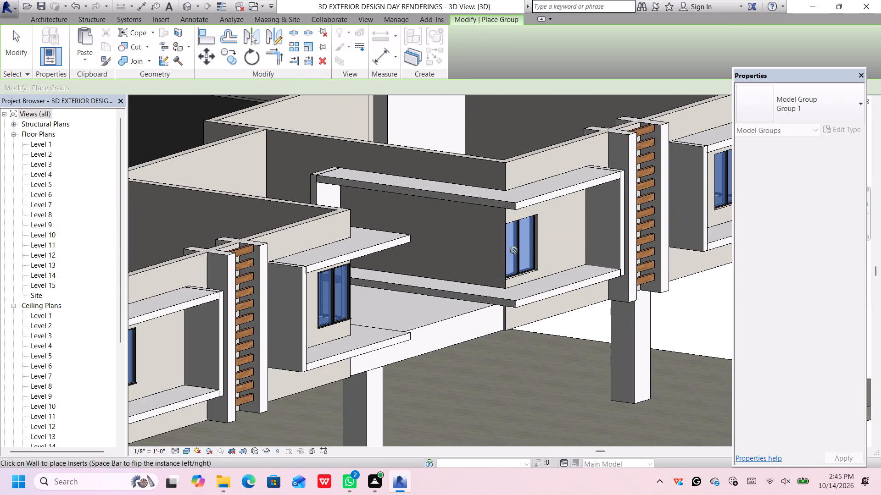
left_click(481, 249)
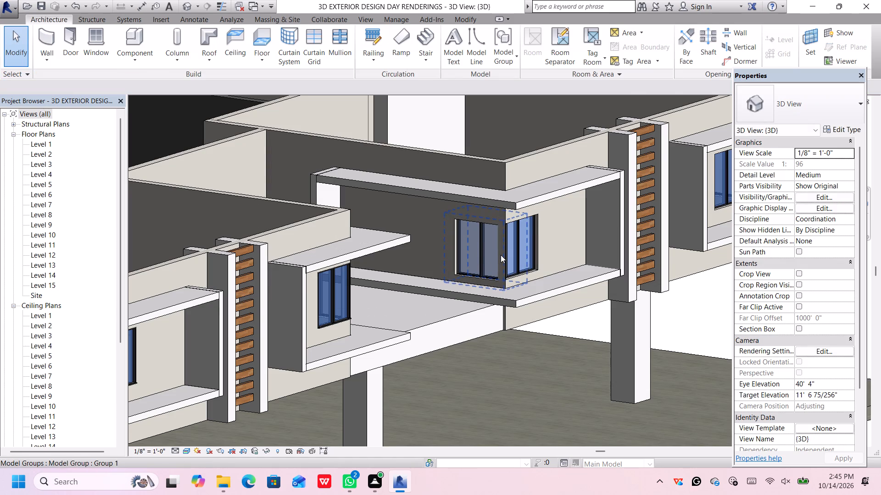
Examine the building from several sides to check the corner frames and find upper-level walls still without windows.
scroll(502, 254, "down", 11)
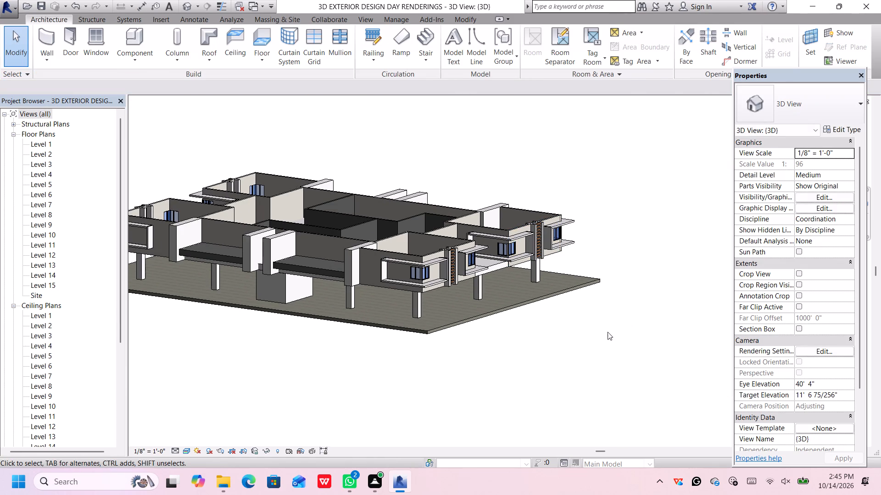
middle_click_drag(606, 325, 357, 326)
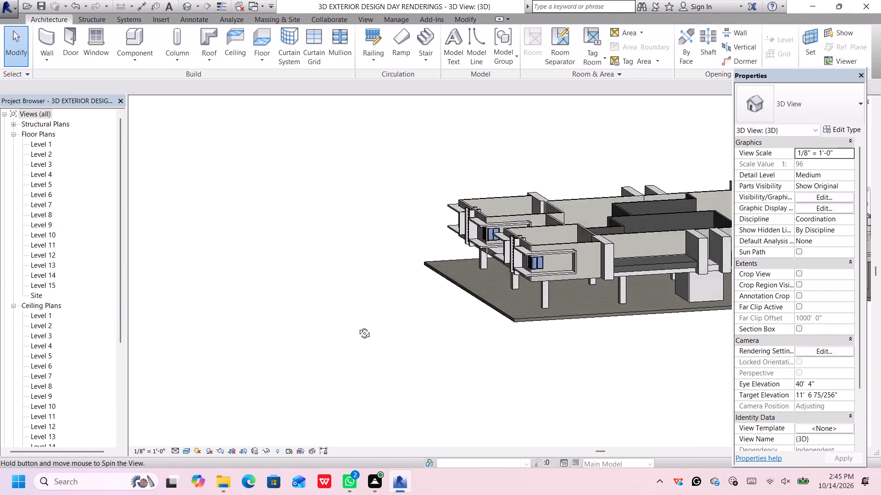
middle_click_drag(357, 326, 477, 356)
scroll(499, 329, "down", 3)
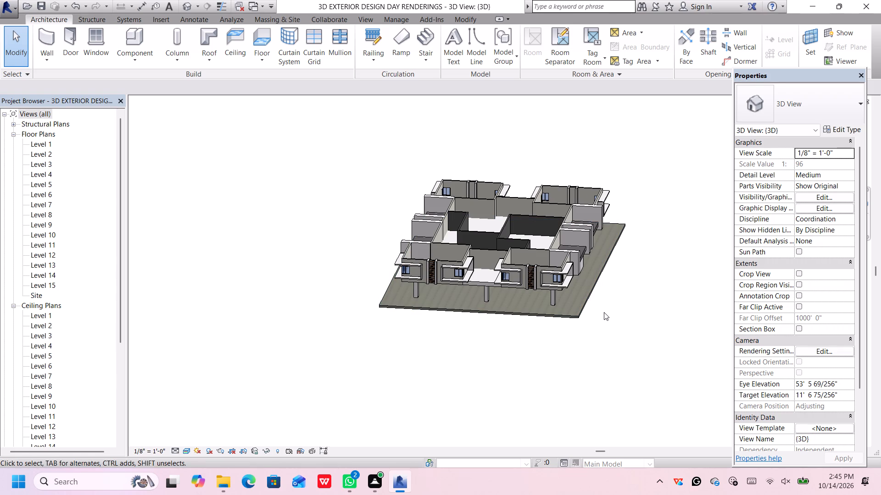
scroll(607, 308, "up", 7)
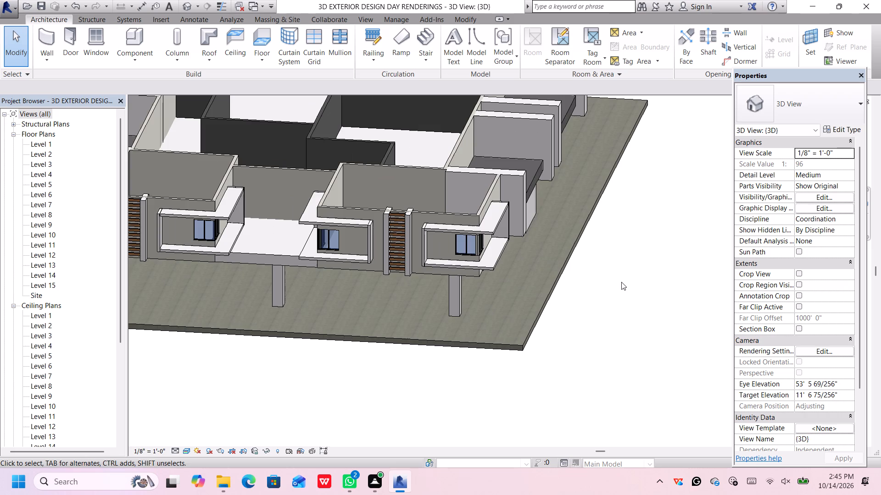
scroll(621, 282, "down", 3)
middle_click_drag(624, 280, 512, 273)
scroll(623, 281, "down", 2)
scroll(588, 267, "up", 4)
middle_click_drag(619, 263, 463, 266)
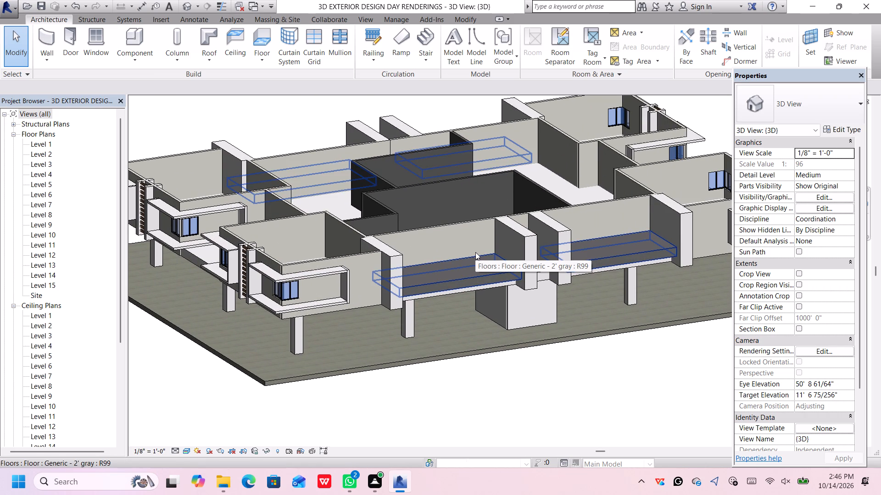
Place a Group 1 window on the recessed balcony wall, near the projecting fin wall beside the corner room.
scroll(467, 253, "up", 2)
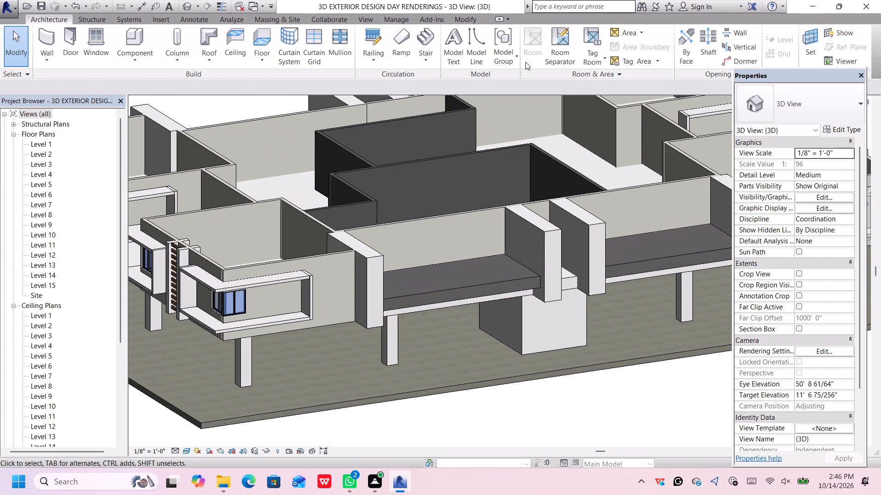
left_click(517, 54)
left_click(525, 78)
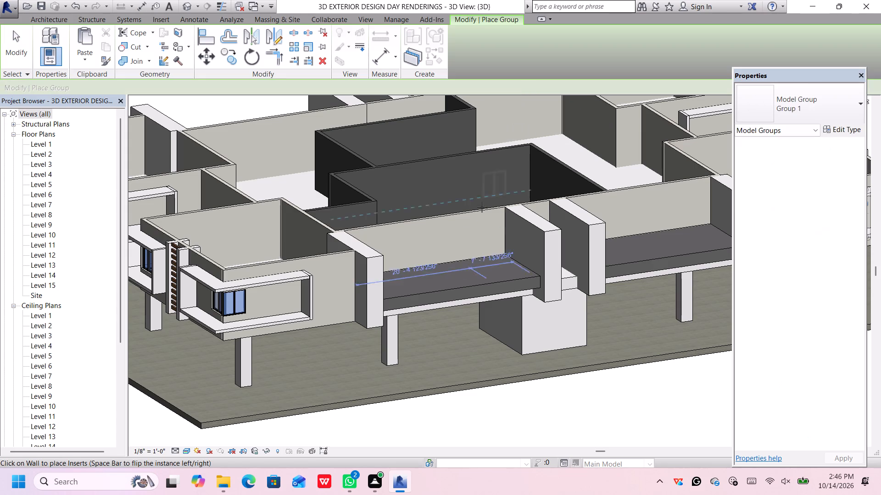
scroll(406, 252, "up", 1)
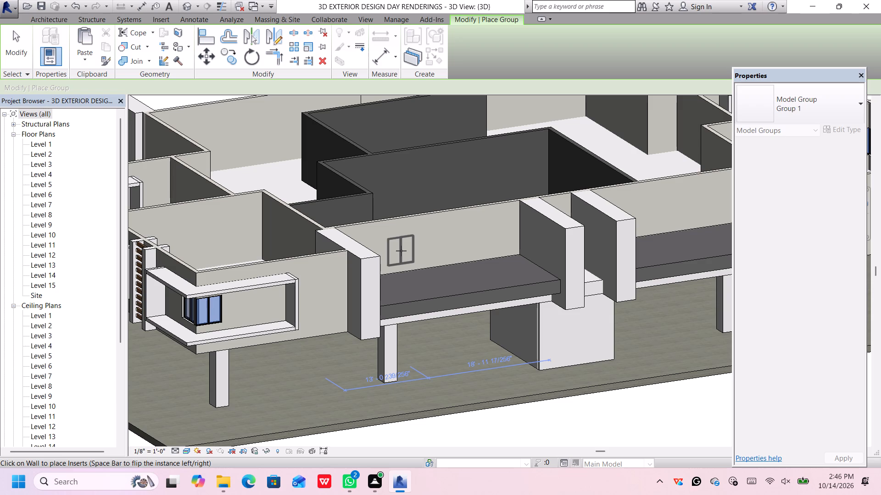
left_click(401, 251)
Place a Group 1 window on the other recessed balcony wall of the same long facade, nearer its outer fin wall.
scroll(404, 250, "down", 6)
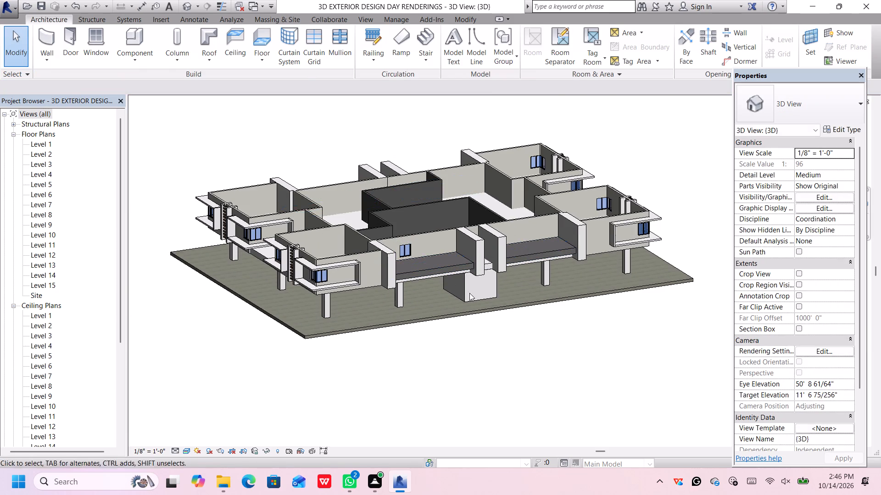
middle_click_drag(592, 307, 581, 307)
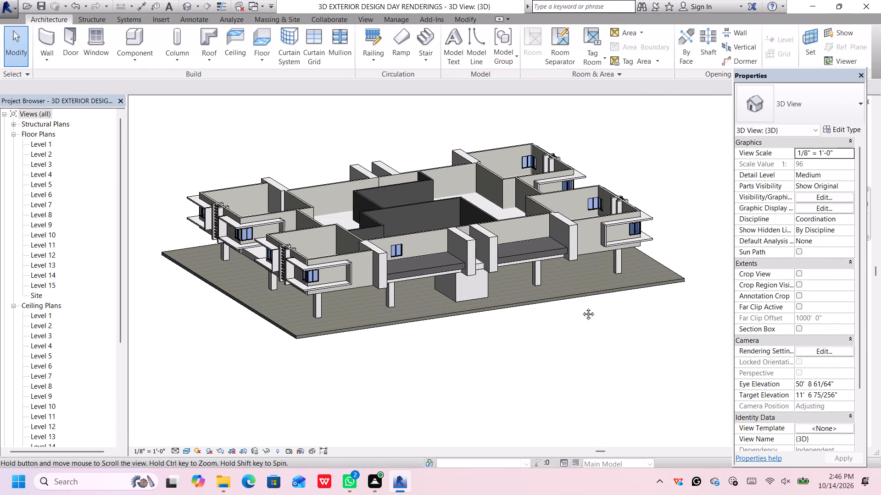
middle_click_drag(581, 307, 482, 330)
scroll(452, 261, "up", 2)
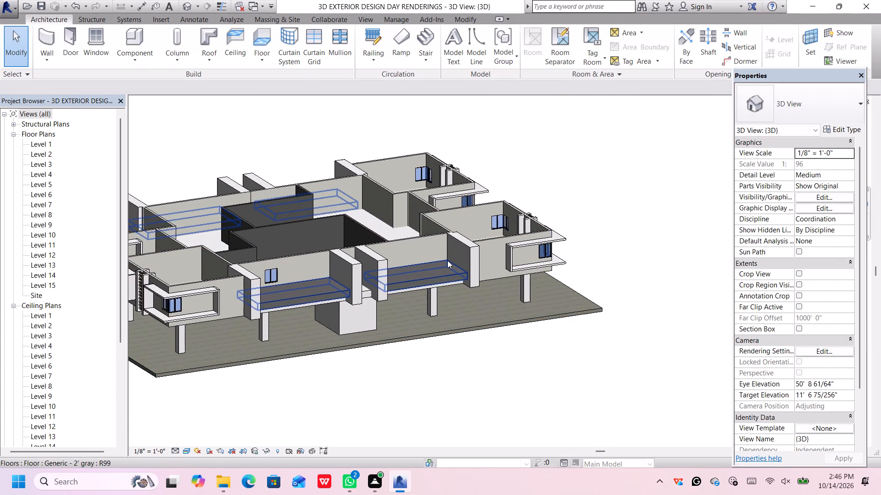
scroll(447, 260, "up", 2)
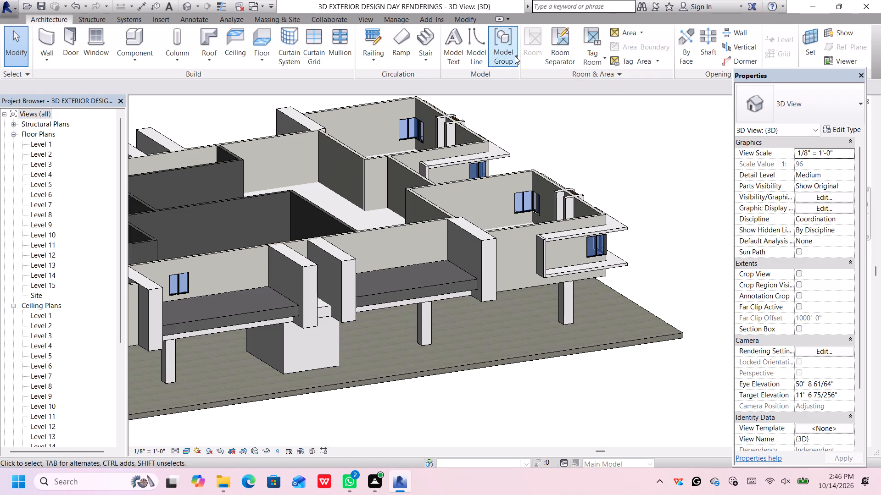
left_click(515, 56)
left_click(514, 79)
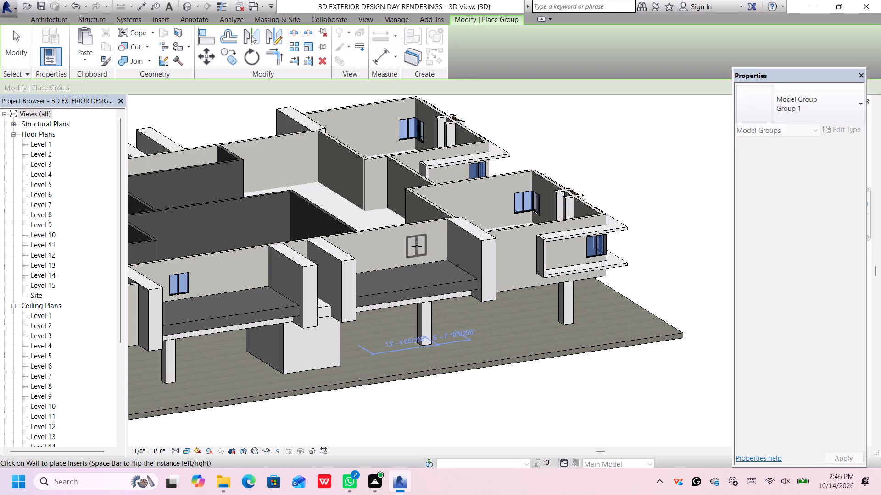
left_click(418, 246)
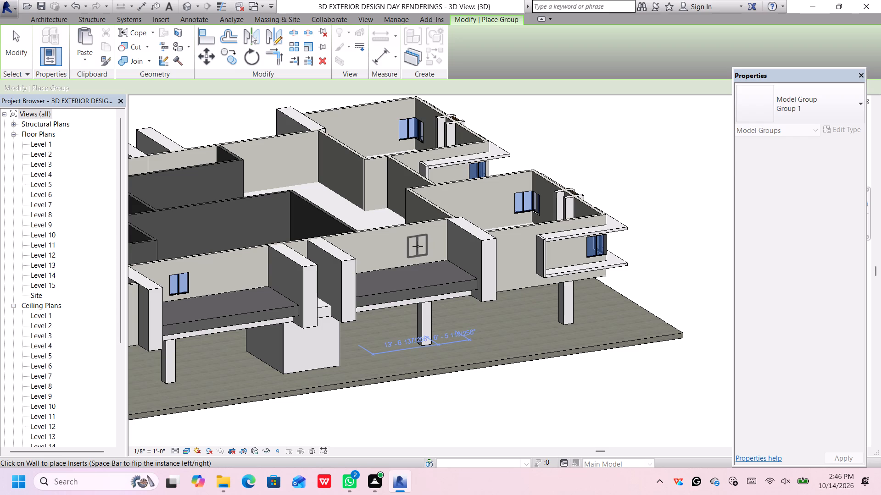
Nudge the new Group 1 window five increments along the balcony wall toward the facade's centre, to balance the window on the neighbouring balcony.
scroll(583, 252, "down", 1)
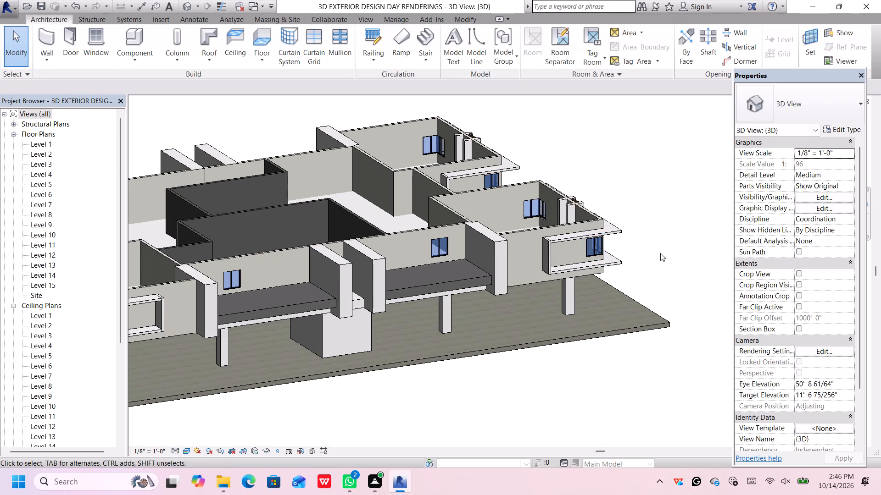
scroll(660, 253, "down", 2)
middle_click_drag(661, 254, 628, 273)
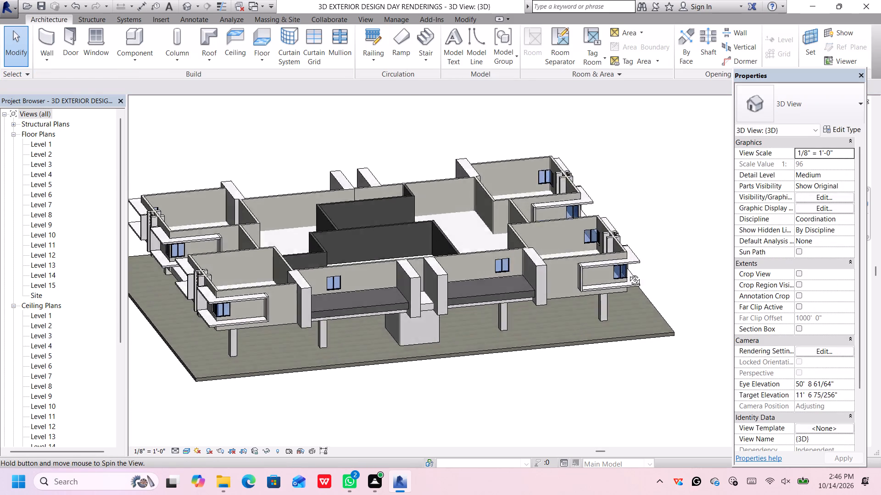
middle_click_drag(628, 273, 616, 217)
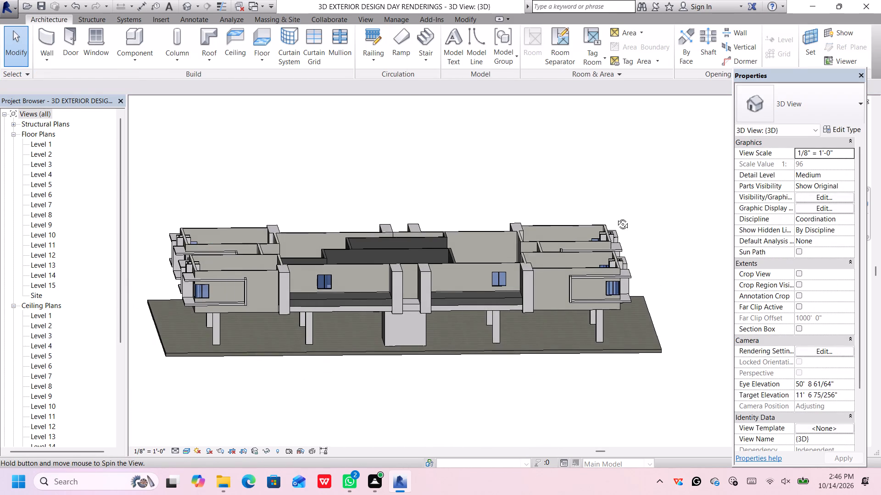
middle_click_drag(616, 217, 610, 215)
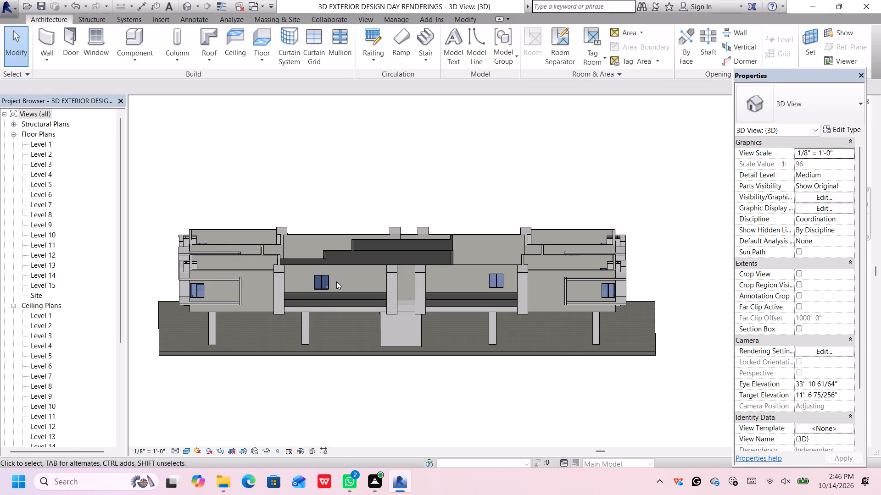
scroll(330, 285, "up", 1)
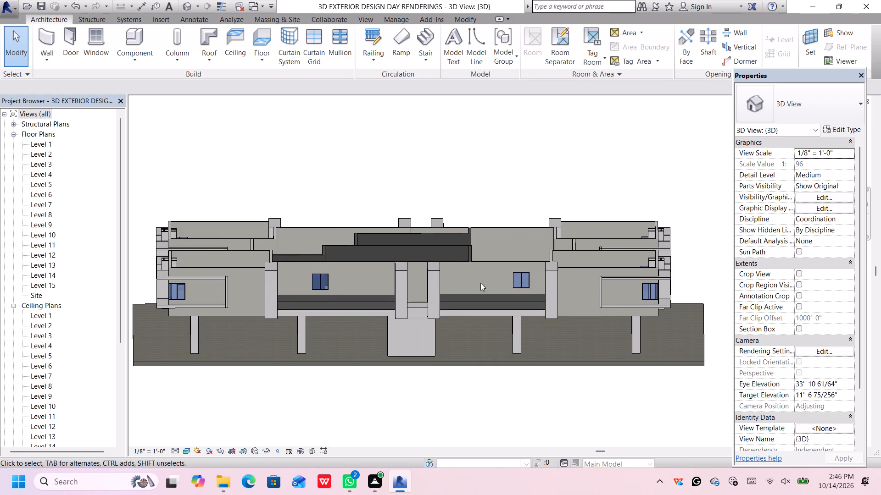
left_click(513, 278)
key("Left")
key("Left")
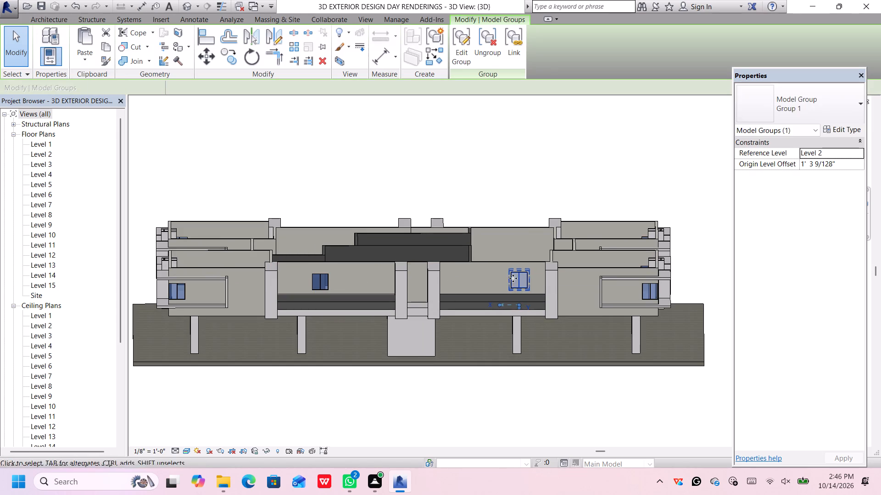
key("Left")
key("Left")
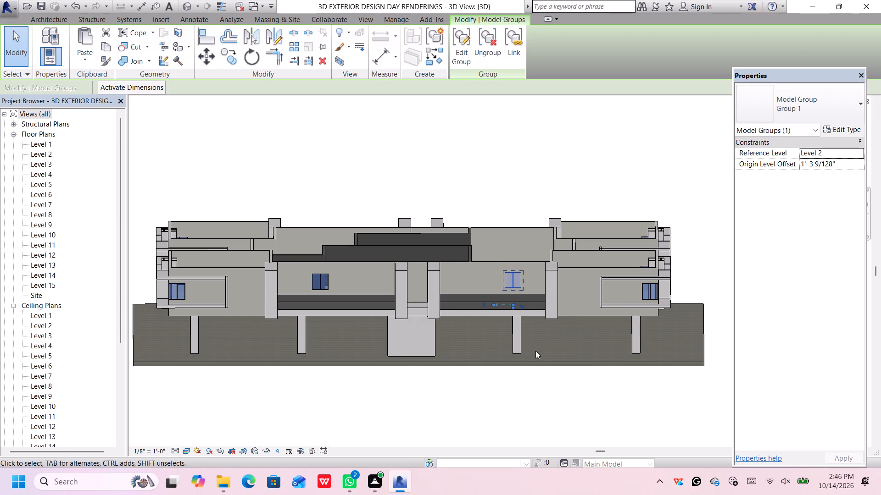
key("Left")
left_click(555, 385)
Place a Group 1 window on the recessed wall between the two corner rooms on the building's short end.
scroll(669, 211, "down", 2)
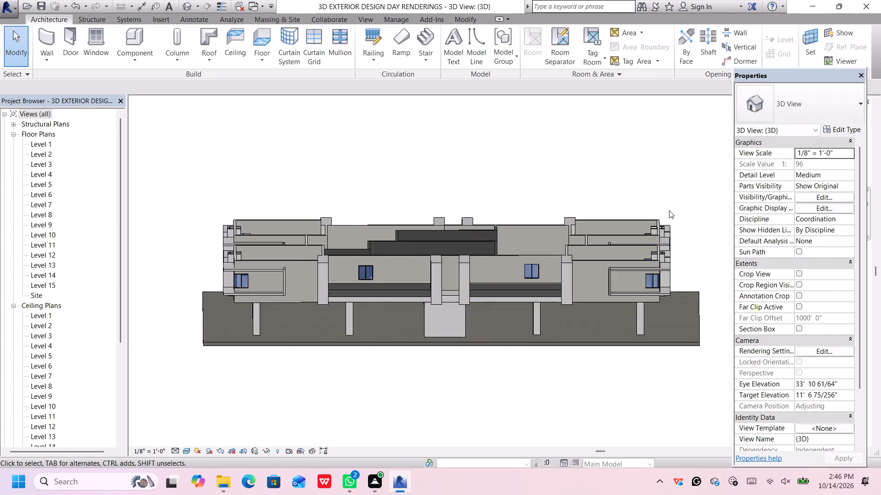
scroll(669, 210, "down", 2)
middle_click_drag(693, 225, 613, 209)
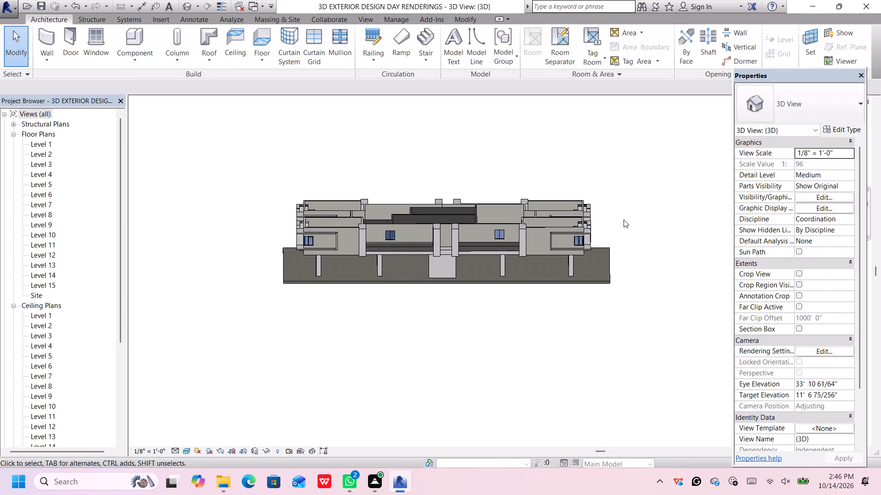
scroll(626, 223, "up", 2)
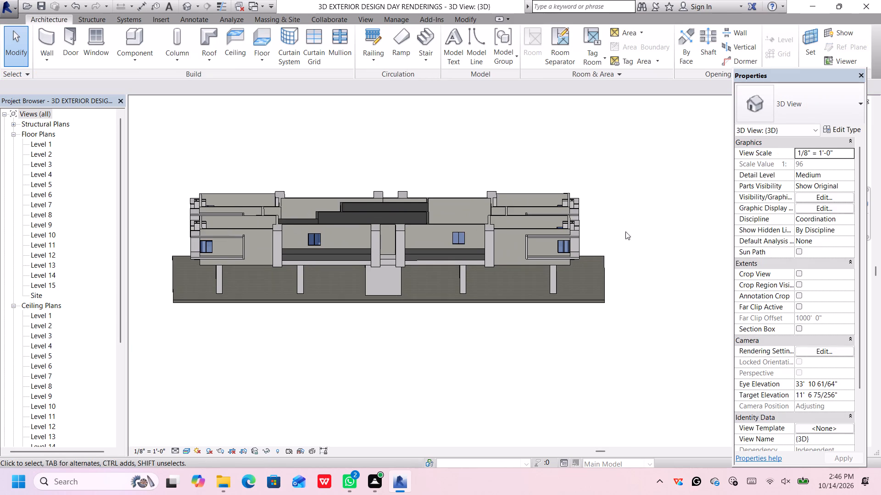
middle_click_drag(625, 231, 491, 282)
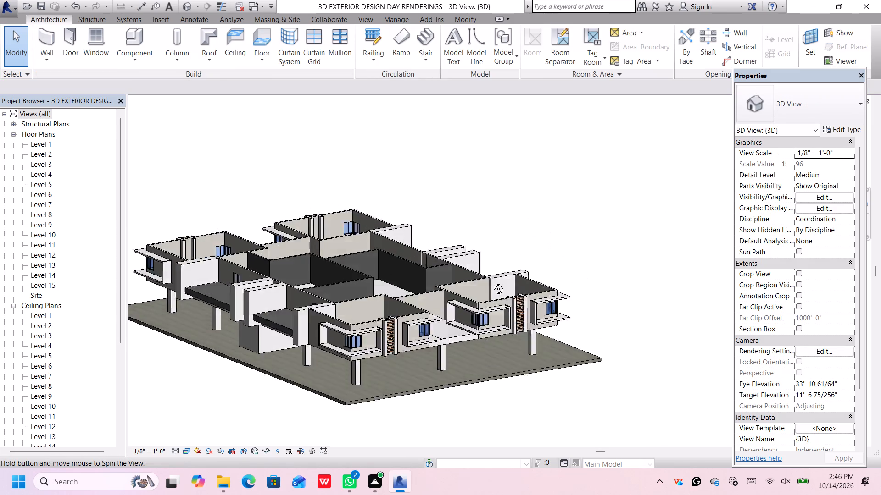
middle_click_drag(491, 282, 492, 281)
middle_click_drag(506, 274, 522, 269)
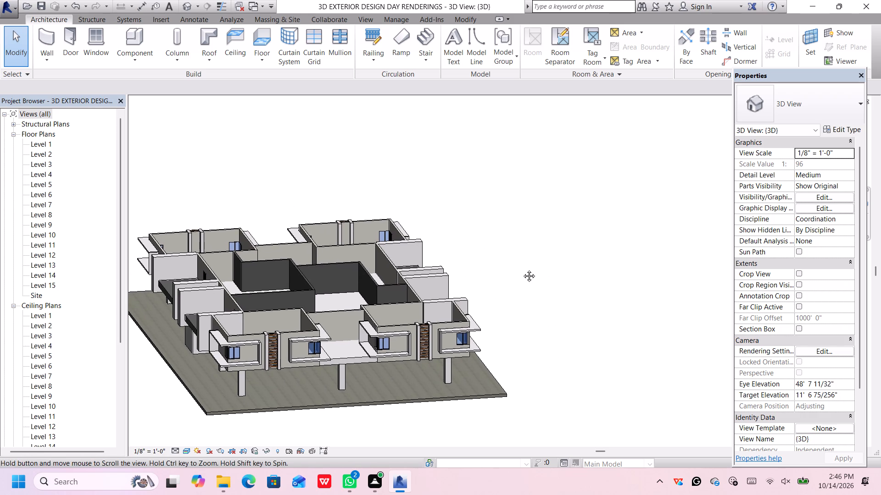
middle_click_drag(522, 269, 544, 261)
scroll(370, 328, "up", 4)
middle_click_drag(372, 329, 378, 304)
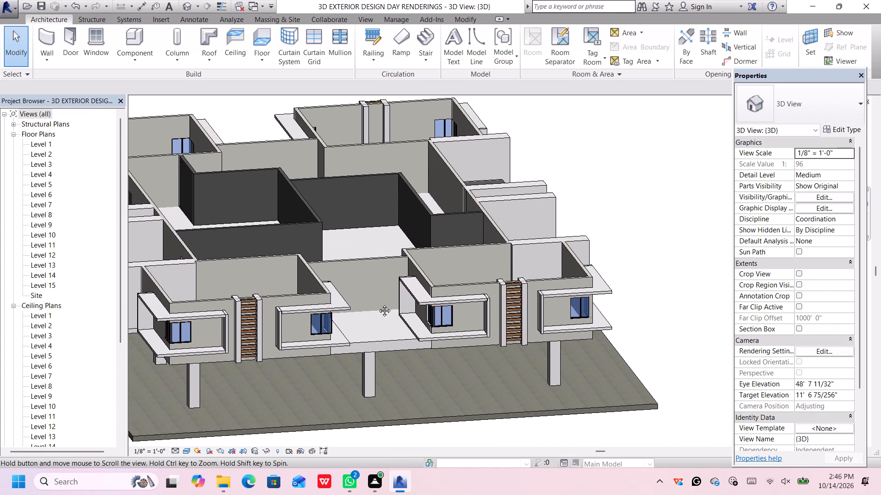
middle_click_drag(378, 304, 378, 302)
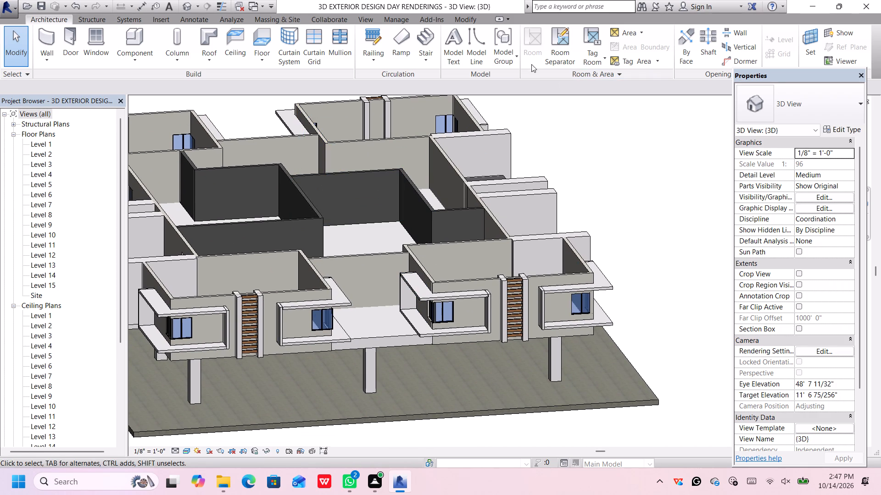
left_click(515, 55)
left_click(517, 80)
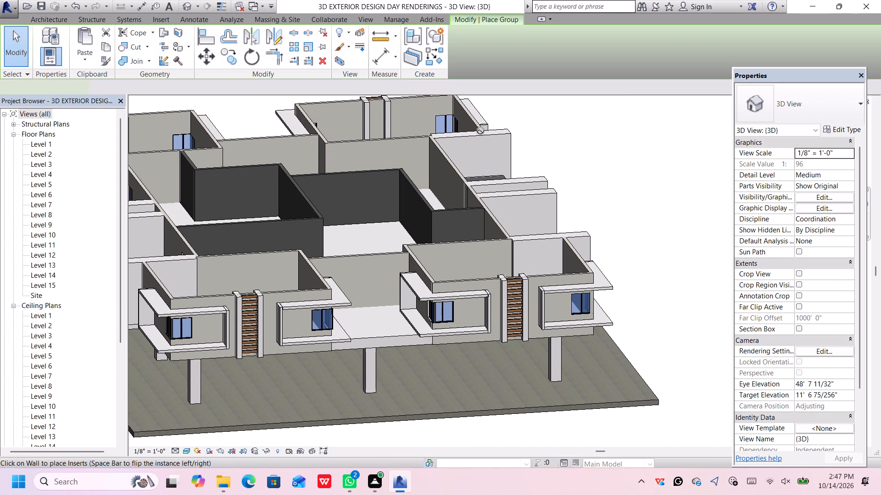
left_click(367, 283)
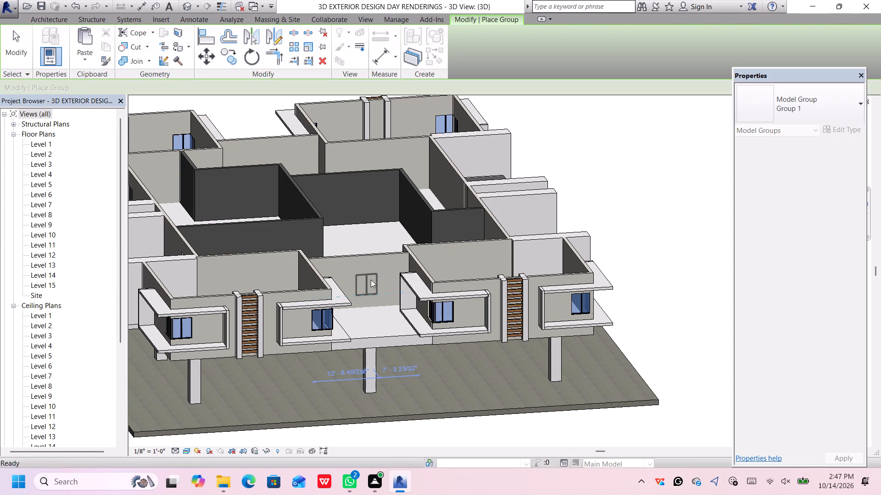
Place a Group 1 window on the first recessed balcony wall of the opposite long facade, near the corner room's fin wall.
scroll(663, 206, "down", 3)
middle_click_drag(670, 217, 647, 215)
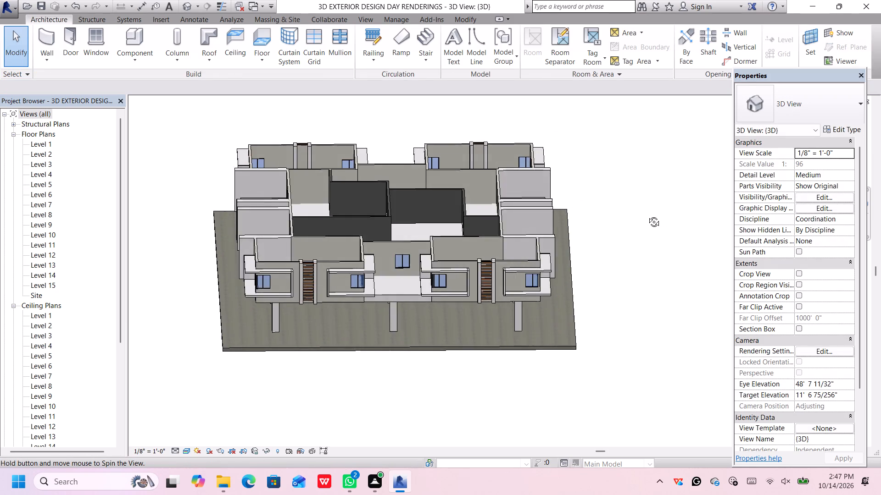
middle_click_drag(647, 215, 530, 228)
scroll(535, 226, "down", 4)
middle_click_drag(541, 227, 553, 236)
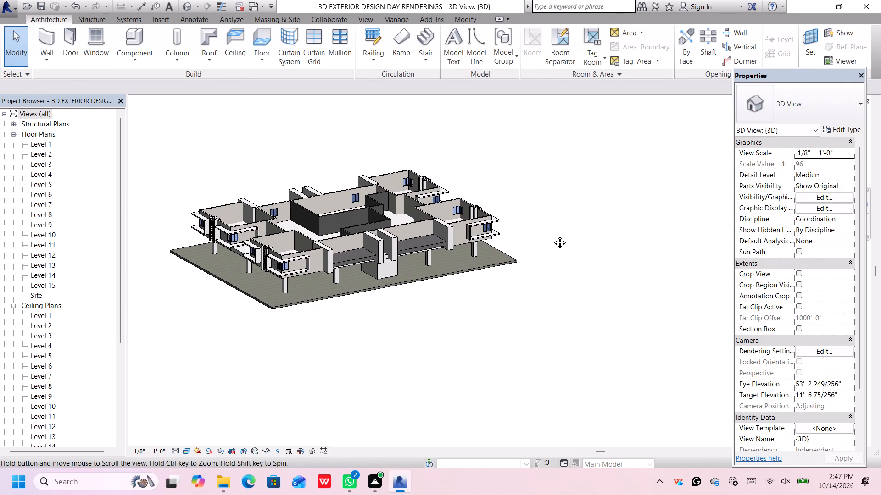
middle_click_drag(553, 236, 565, 245)
scroll(367, 254, "up", 6)
scroll(375, 256, "down", 1)
scroll(373, 256, "up", 1)
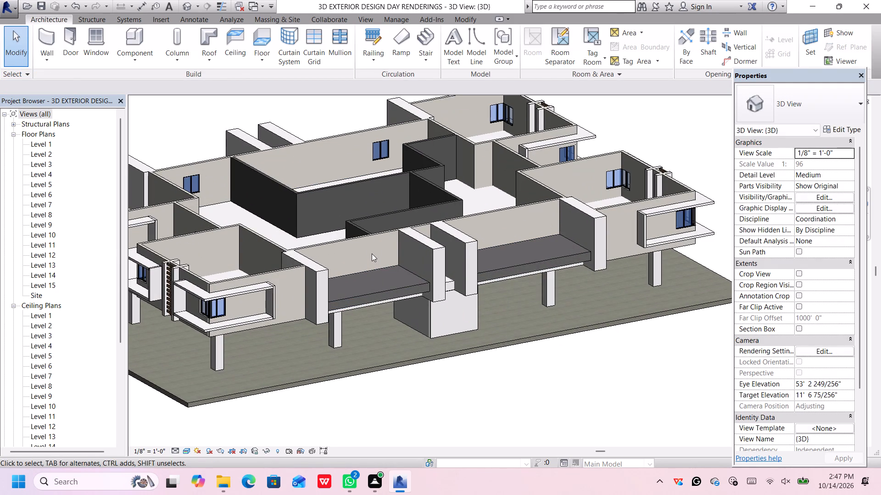
scroll(372, 252, "up", 2)
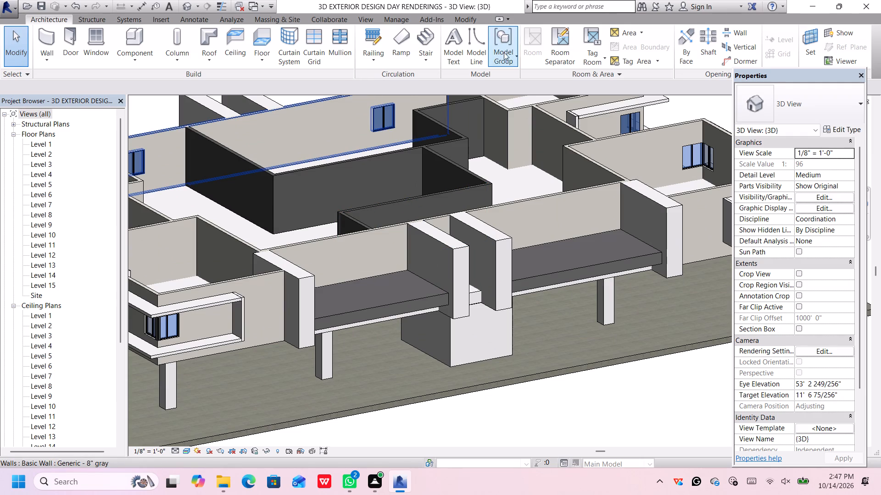
left_click(515, 55)
left_click(513, 76)
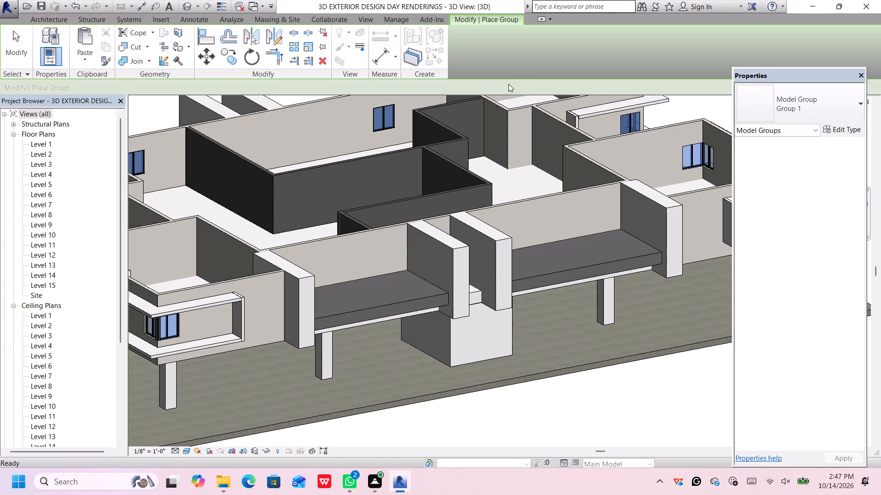
left_click(326, 263)
Place a Group 1 window on the second recessed balcony wall of this long facade, beyond the central pair of fin walls.
scroll(375, 247, "down", 3)
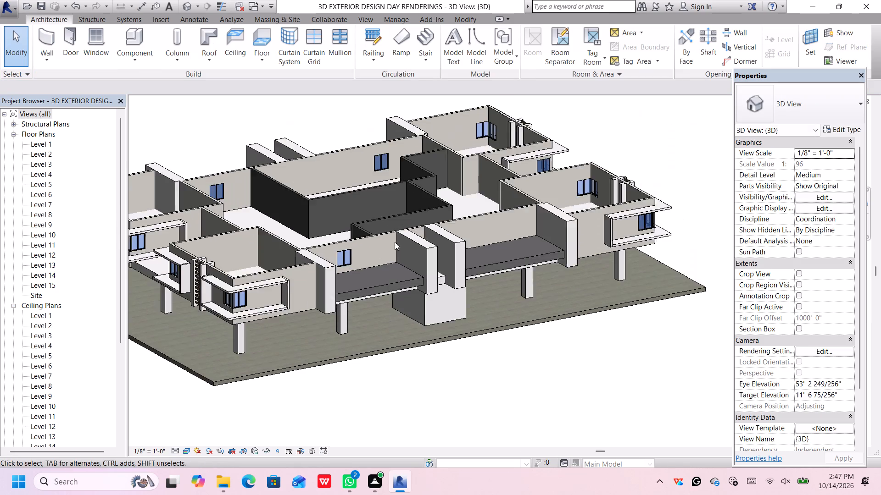
scroll(395, 242, "down", 2)
middle_click_drag(491, 237, 452, 236)
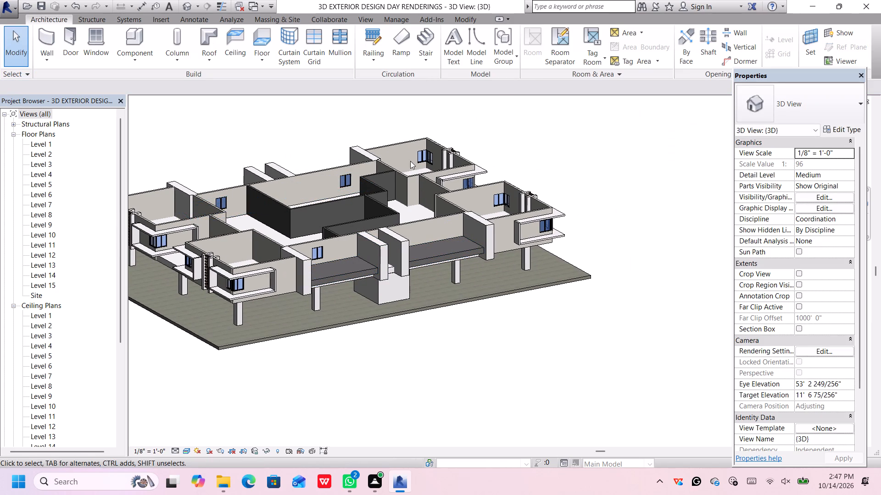
left_click(515, 57)
left_click(515, 83)
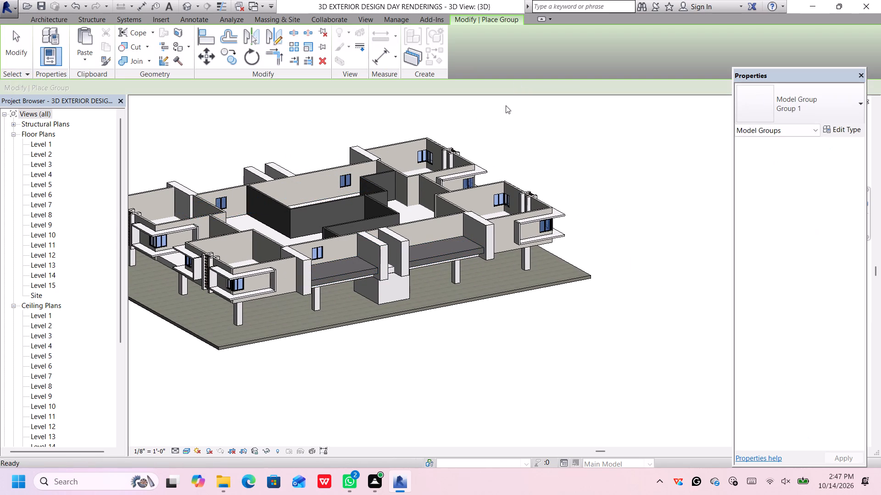
scroll(440, 229, "up", 5)
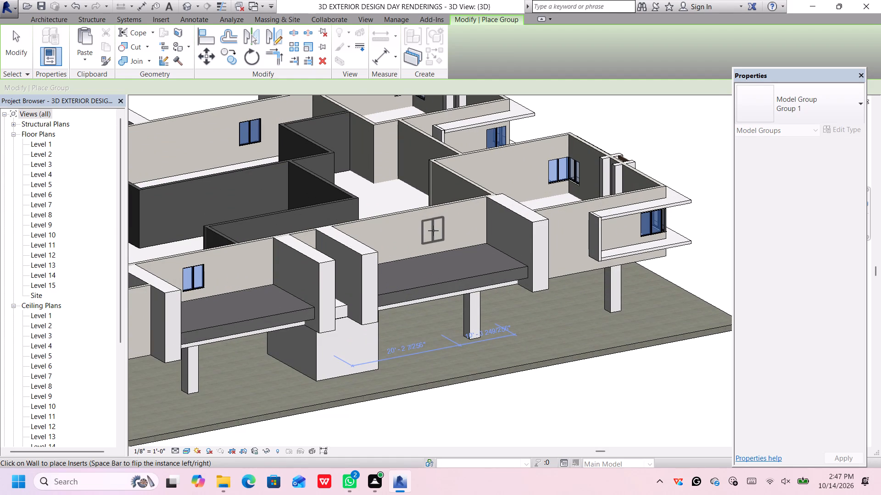
left_click(434, 231)
Place a Group 1 window on the recessed wall between the two corner rooms on the building's opposite short end.
scroll(436, 228, "down", 4)
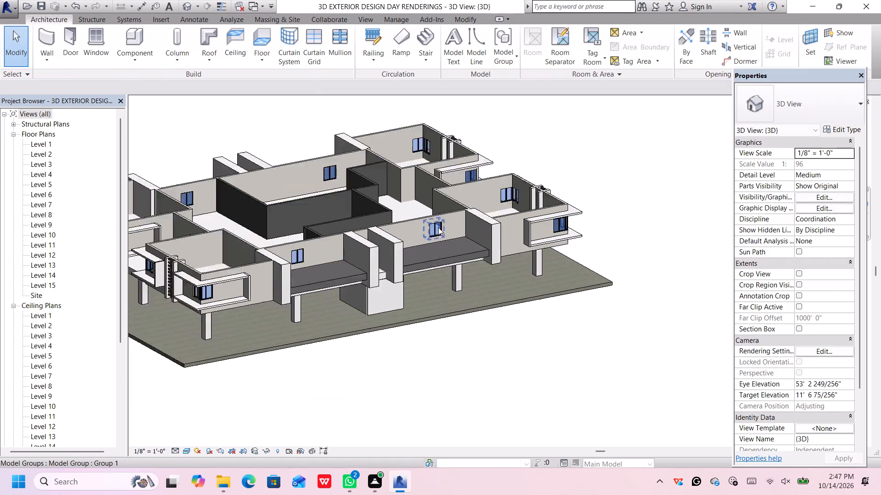
scroll(438, 227, "down", 3)
middle_click_drag(491, 293, 432, 280)
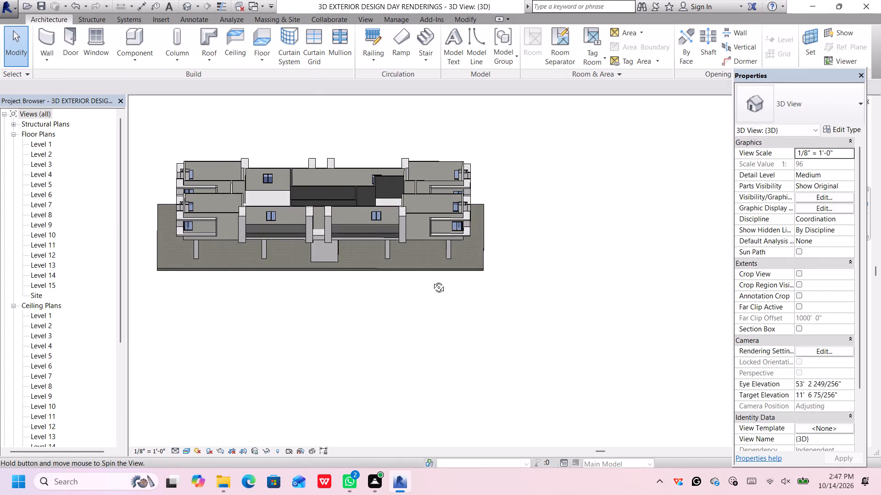
middle_click_drag(432, 280, 435, 277)
scroll(452, 264, "down", 6)
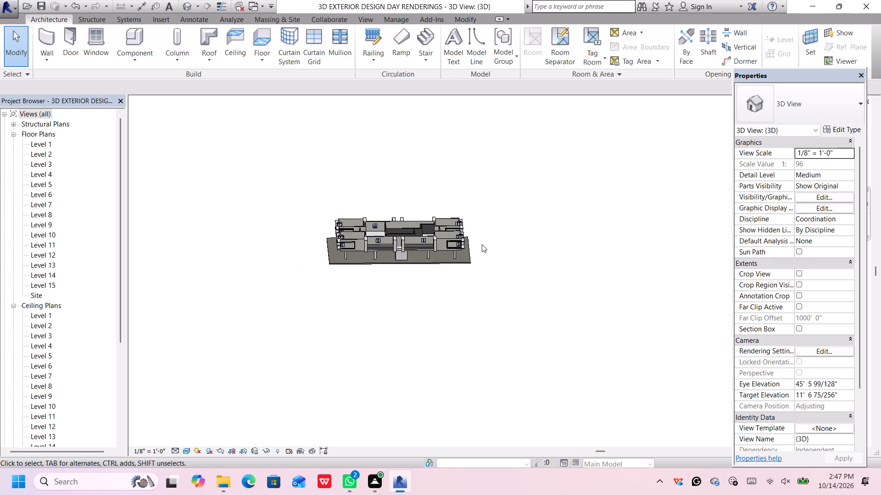
middle_click_drag(485, 242, 343, 280)
scroll(455, 233, "up", 5)
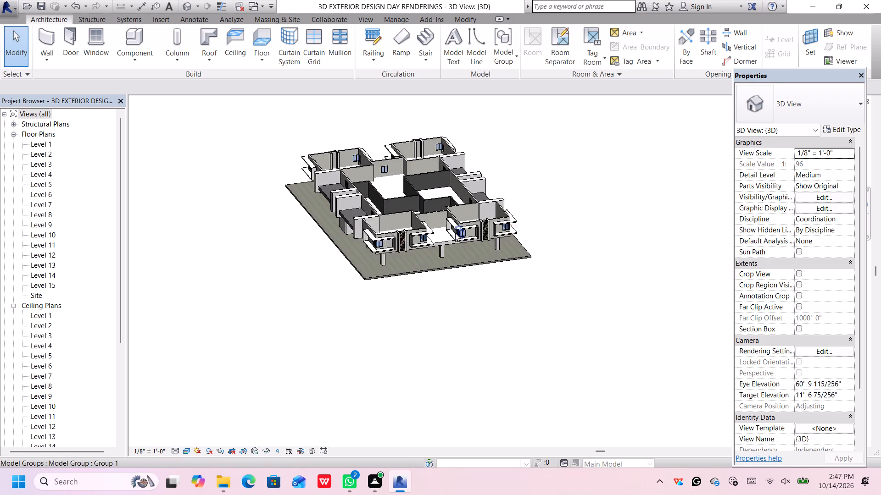
scroll(455, 233, "up", 5)
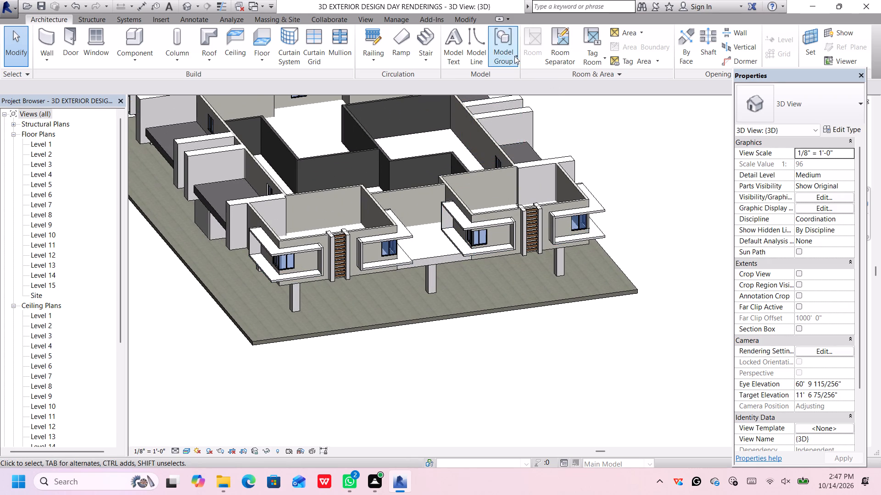
left_click(514, 56)
left_click(528, 81)
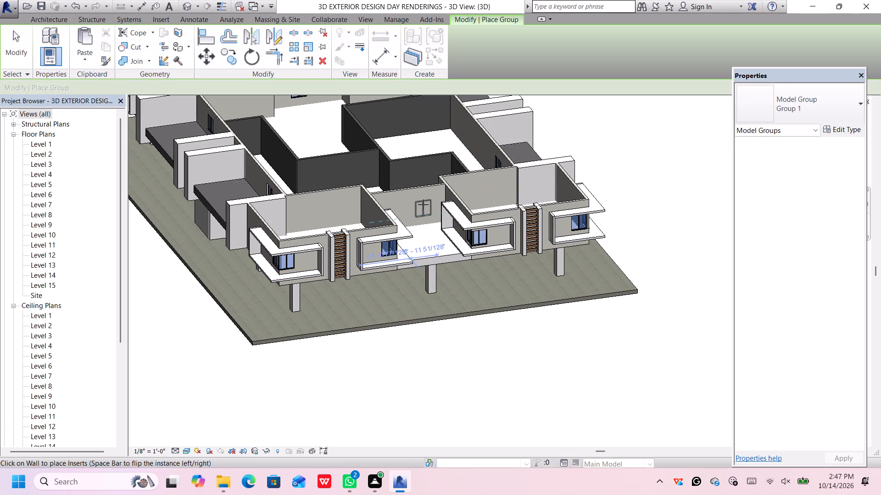
left_click(413, 207)
Examine the building from the short end and the long facade to check the window layout and the balcony walls.
scroll(490, 183, "down", 2)
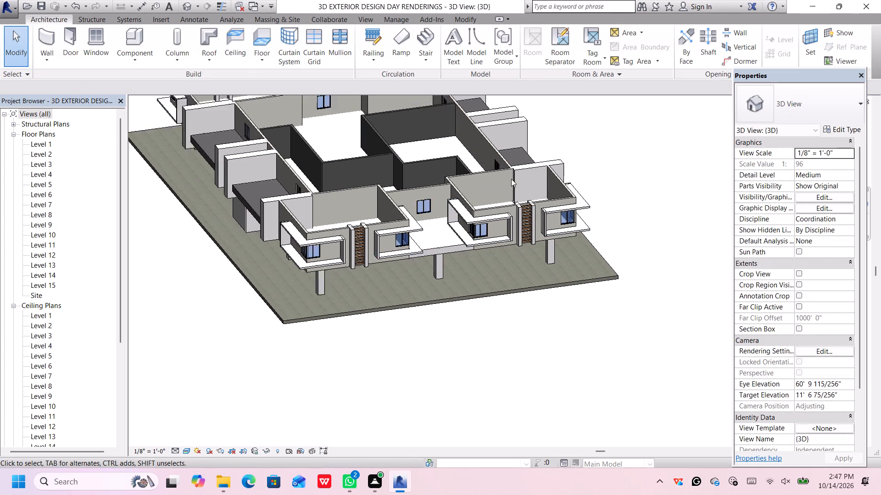
scroll(511, 179, "down", 3)
middle_click_drag(595, 229, 561, 115)
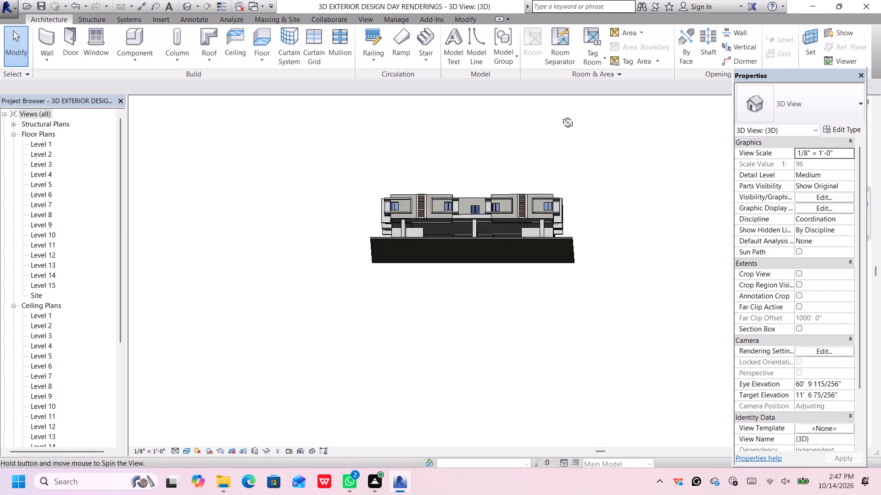
middle_click_drag(561, 115, 610, 210)
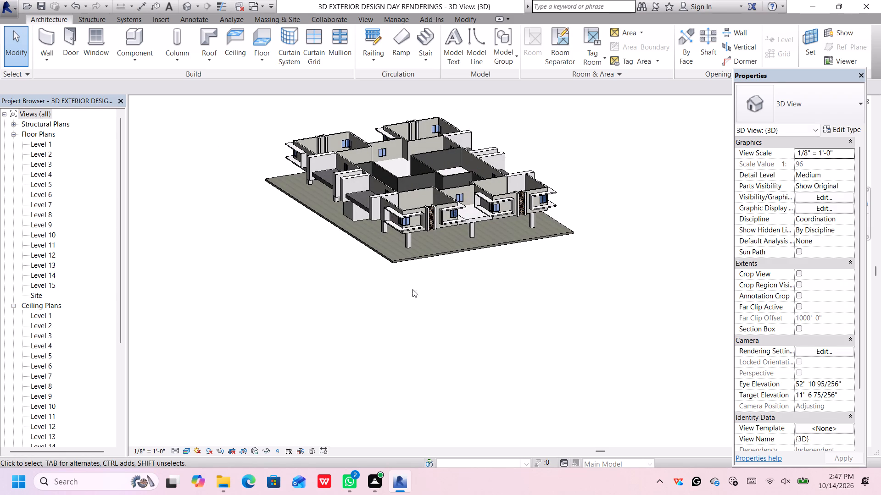
scroll(410, 275, "up", 2)
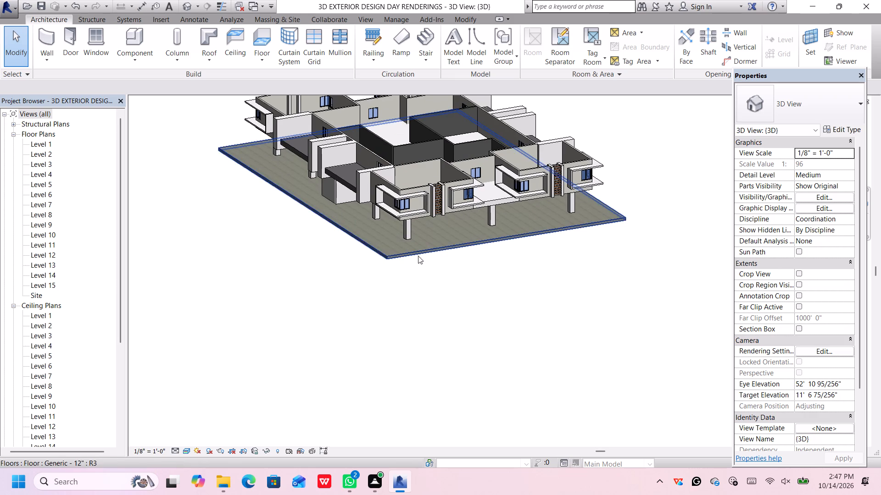
scroll(434, 243, "down", 3)
scroll(420, 286, "up", 2)
middle_click_drag(389, 272, 380, 290)
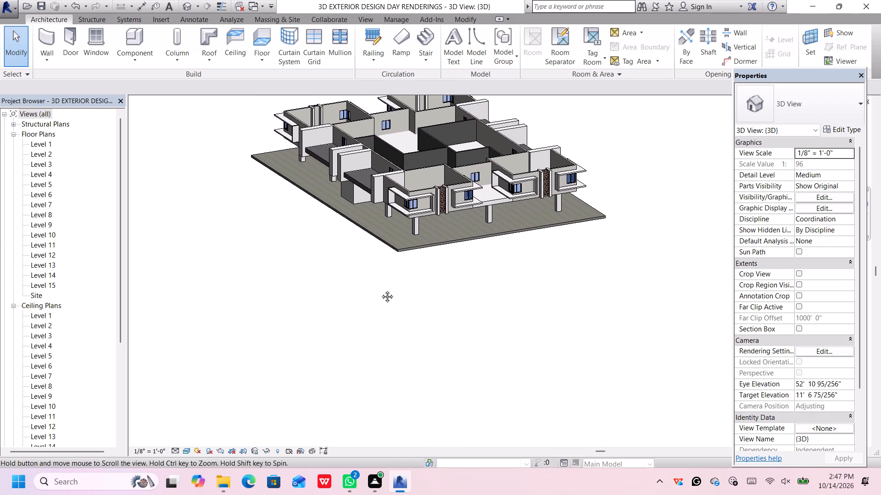
middle_click_drag(380, 290, 370, 333)
middle_click_drag(362, 320, 502, 301, "shift")
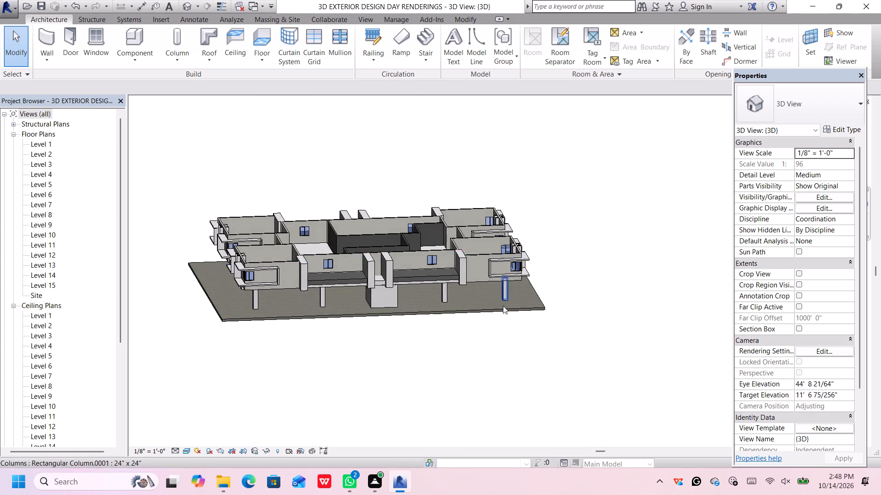
scroll(421, 276, "up", 3)
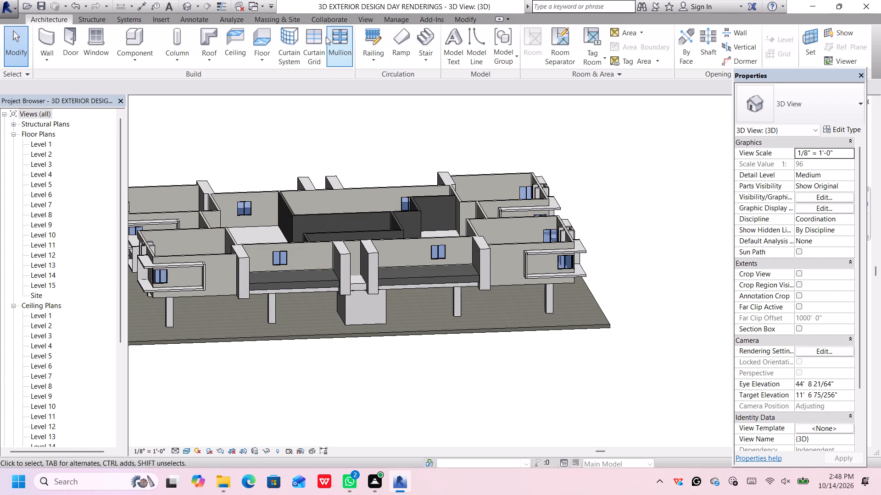
For a new door, compare the previews of the door families in the US Imperial library's Doors > Commercial folder.
left_click(69, 44)
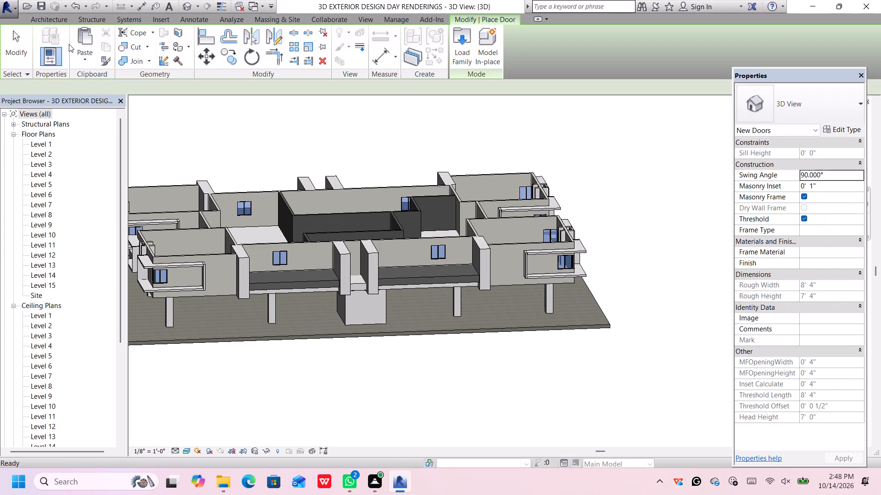
left_click(69, 44)
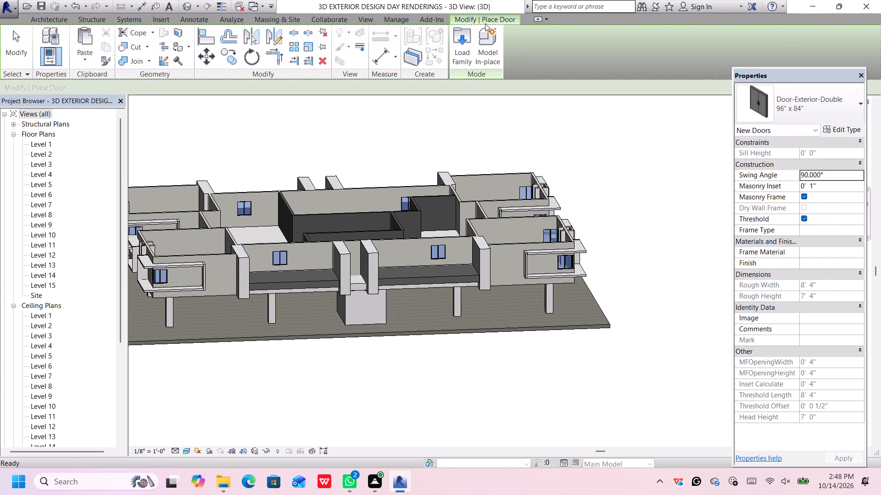
left_click(463, 39)
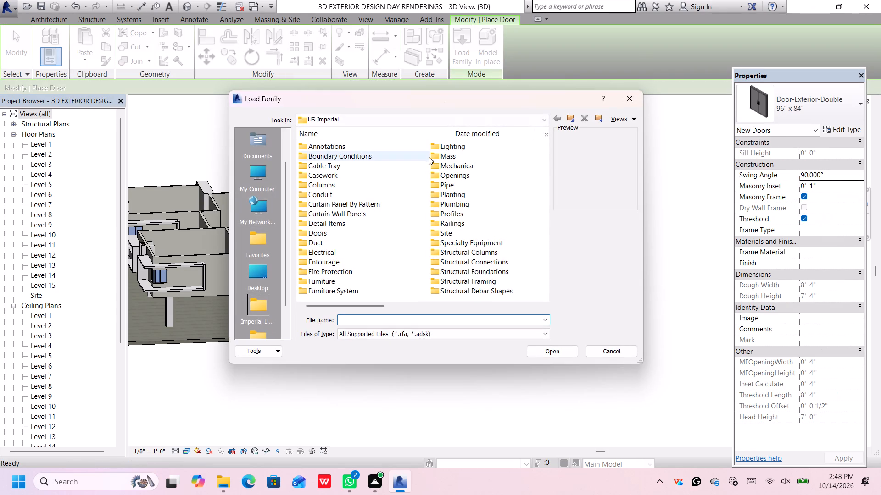
scroll(368, 242, "down", 1)
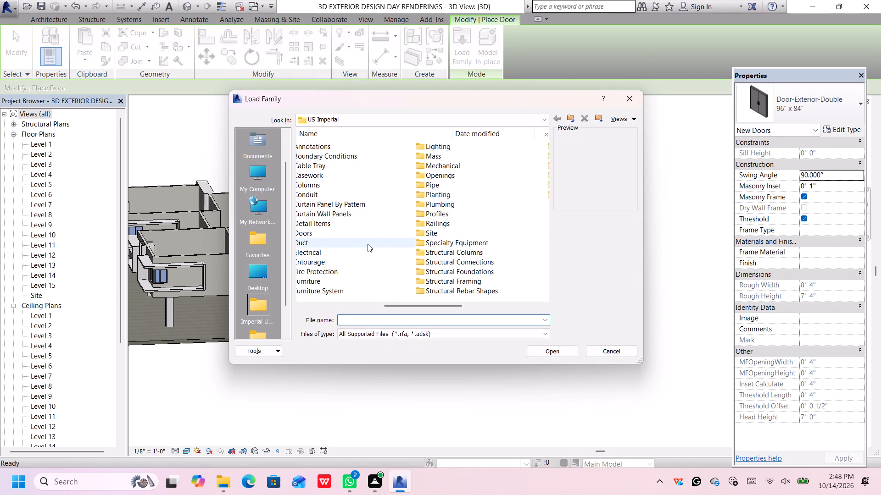
scroll(367, 235, "up", 1)
double_click(364, 231)
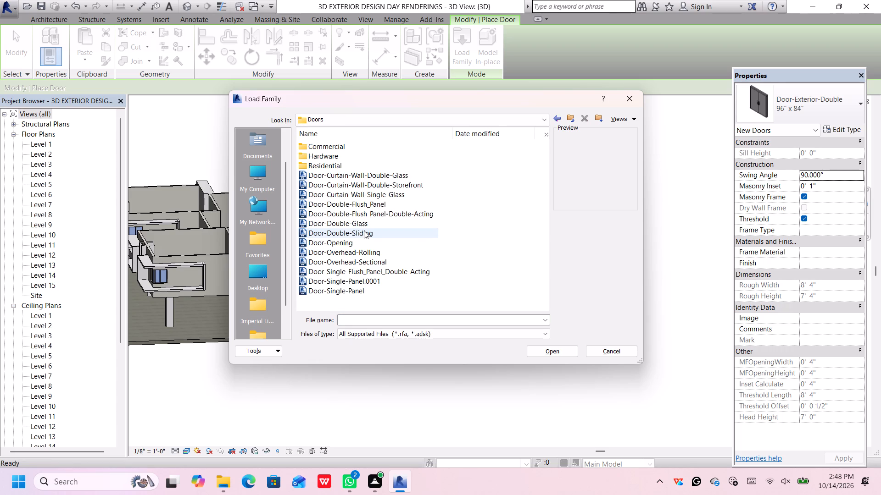
double_click(382, 147)
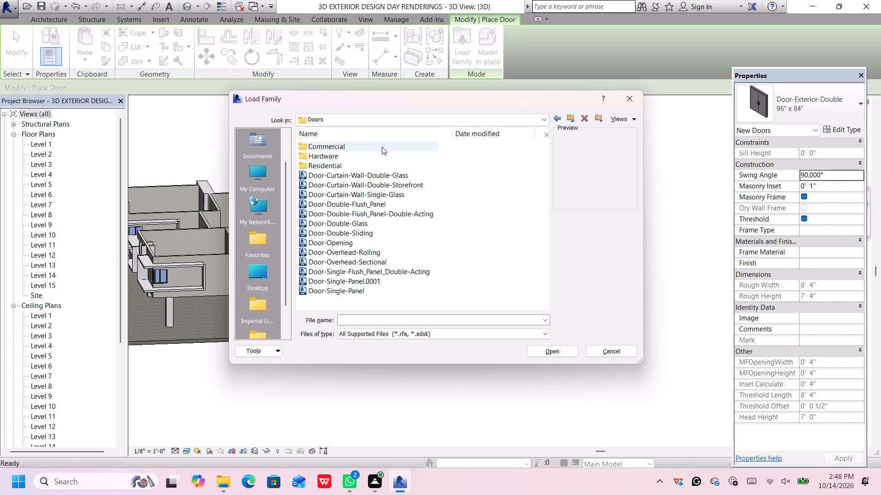
left_click(382, 147)
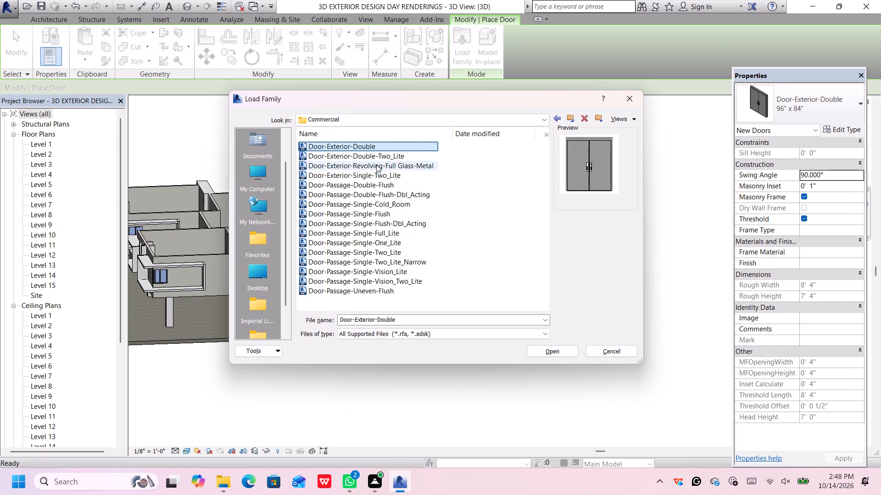
left_click(376, 165)
left_click(376, 176)
left_click(374, 187)
left_click(372, 197)
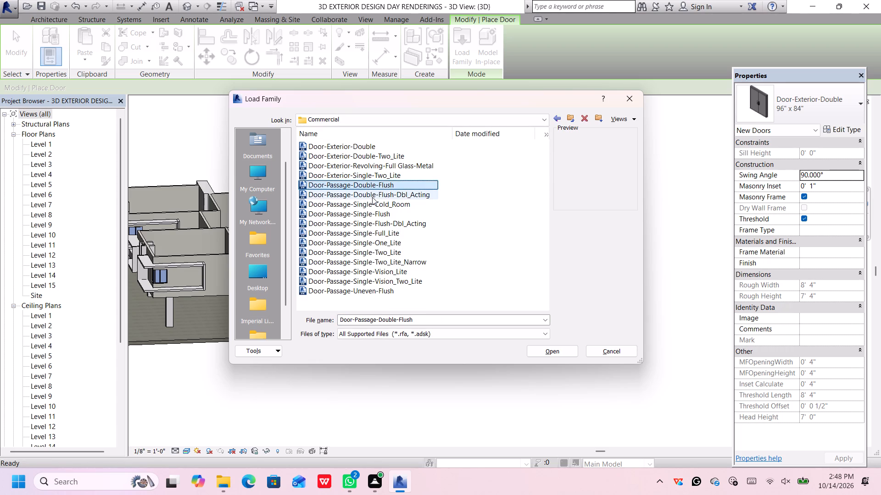
left_click(371, 207)
left_click(370, 215)
left_click(371, 224)
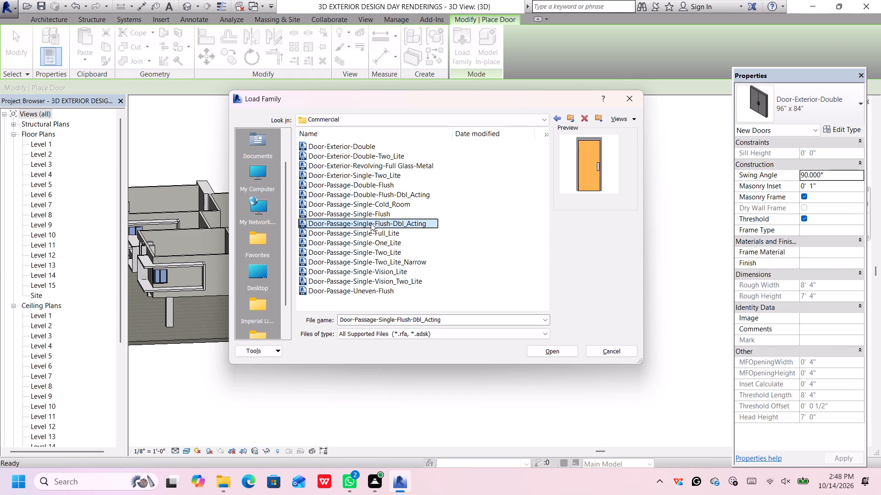
left_click(371, 216)
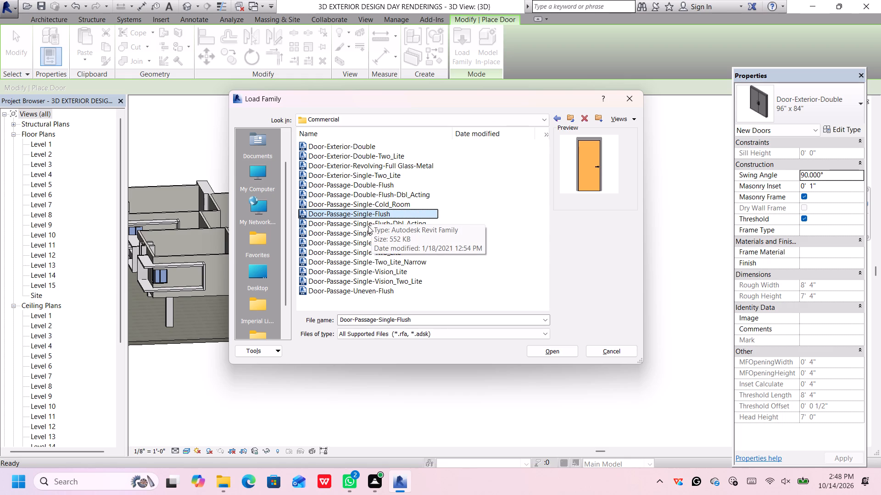
left_click(362, 224)
left_click(356, 236)
left_click(356, 248)
left_click(354, 259)
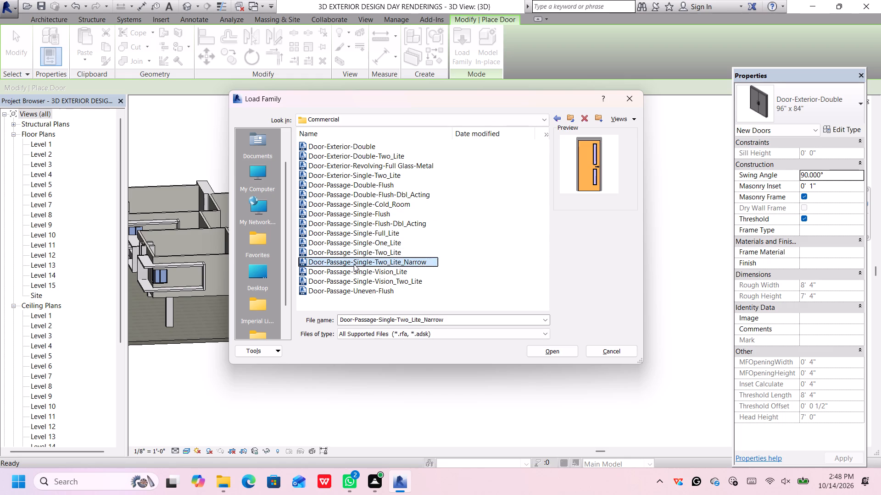
left_click(355, 270)
left_click(354, 278)
left_click(355, 286)
left_click(353, 295)
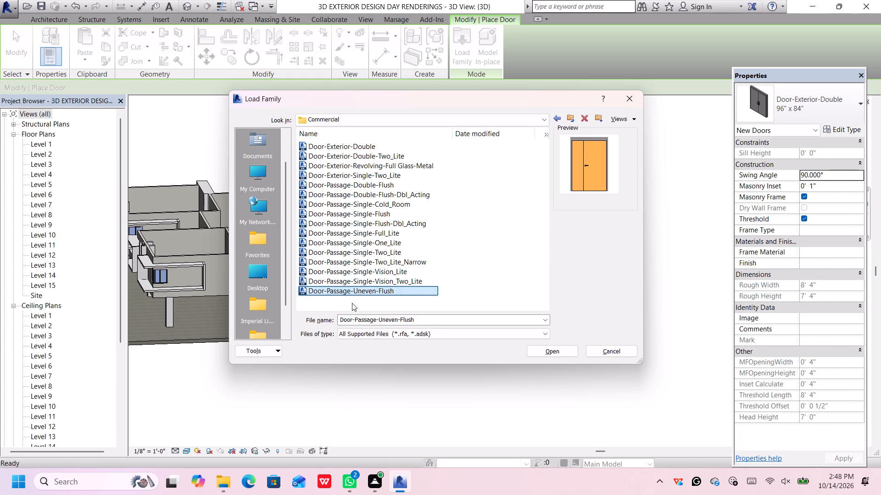
left_click(363, 250)
left_click(365, 233)
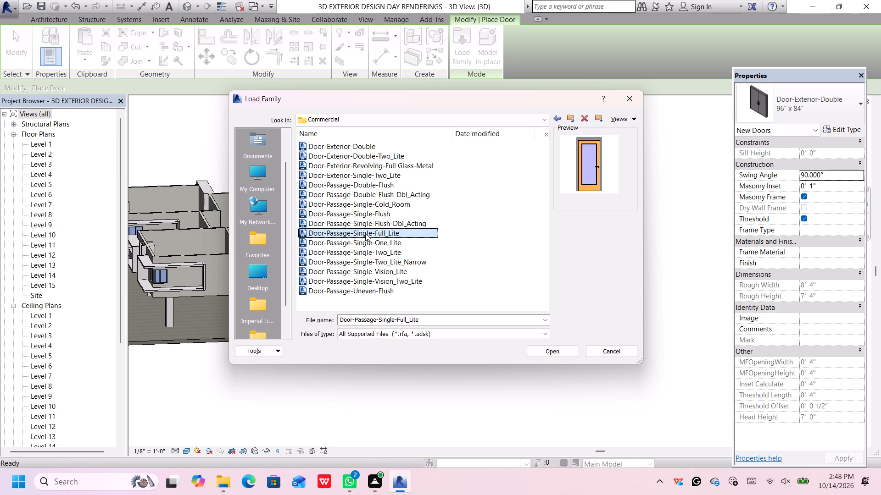
Load the Door-Passage-Single-Flush-Dbl_Acting door family with the 48" x 96" type.
left_click(364, 224)
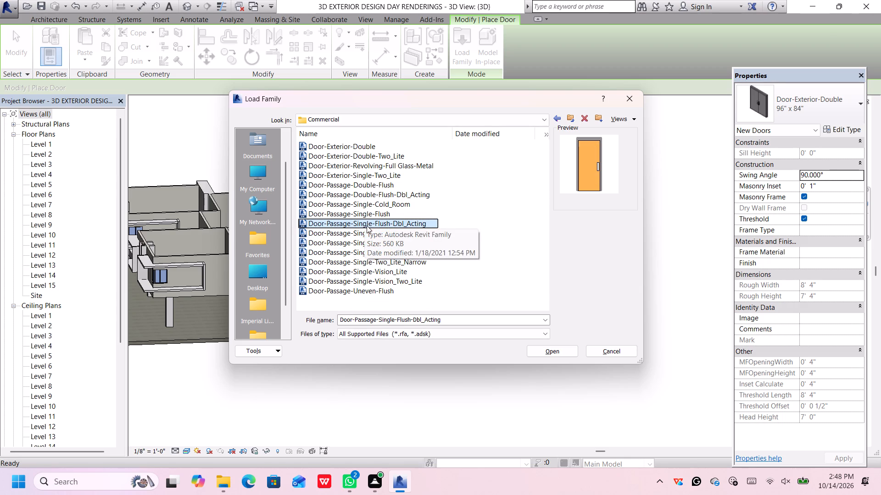
double_click(365, 222)
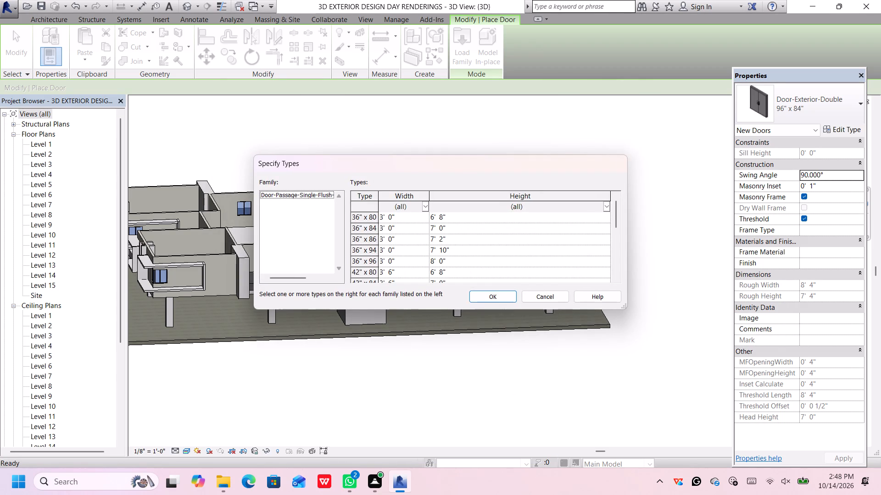
scroll(414, 248, "down", 5)
scroll(414, 248, "up", 1)
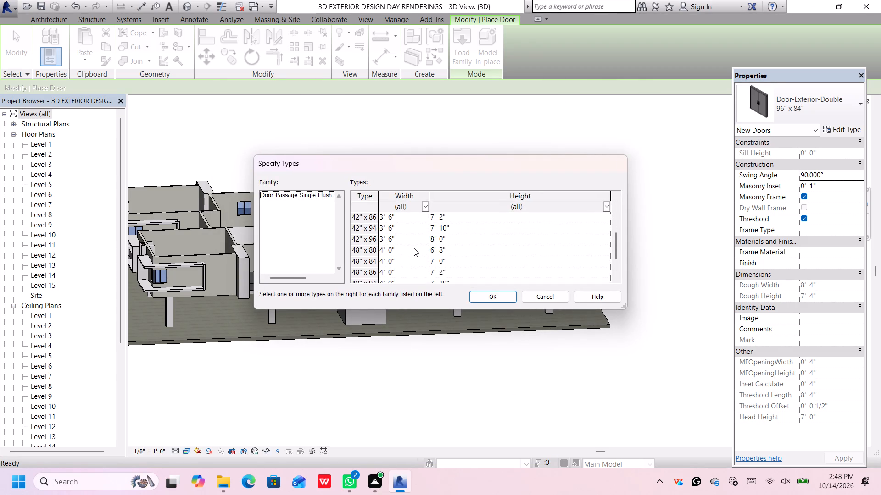
scroll(414, 248, "down", 1)
left_click(414, 260)
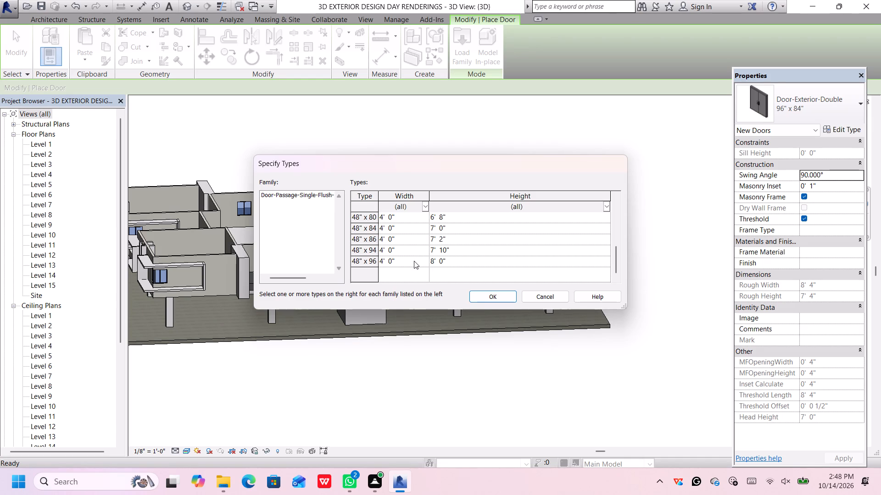
left_click(486, 298)
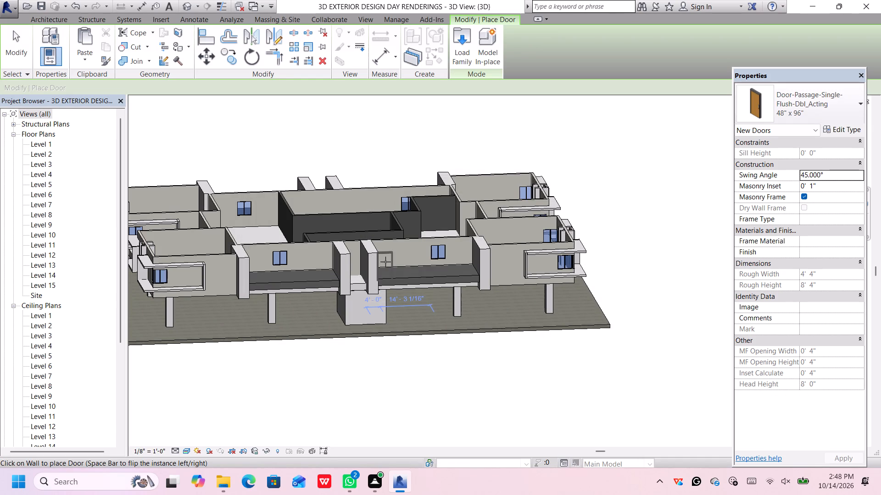
Place the 48" x 96" door on the recessed balcony wall between the central fin wall and the window, about 8' from the fin wall.
scroll(385, 257, "up", 7)
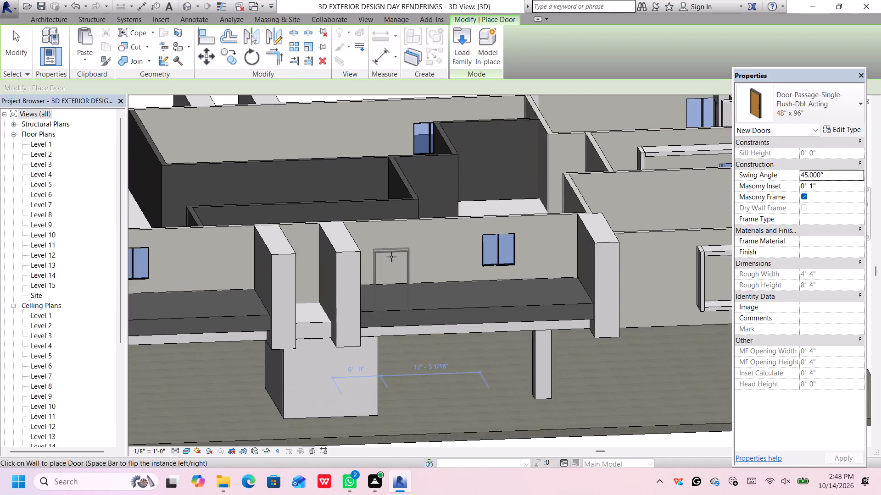
scroll(391, 257, "up", 1)
left_click(411, 238)
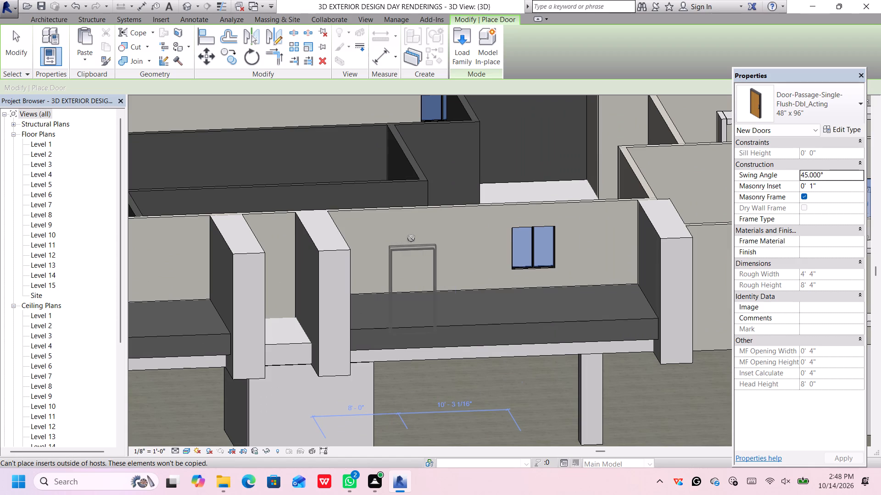
scroll(409, 246, "down", 5)
scroll(425, 285, "up", 4)
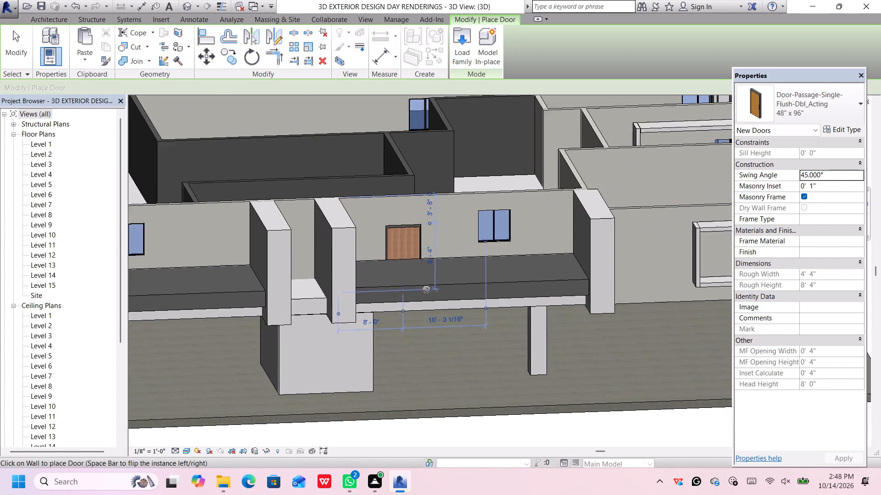
scroll(426, 290, "up", 1)
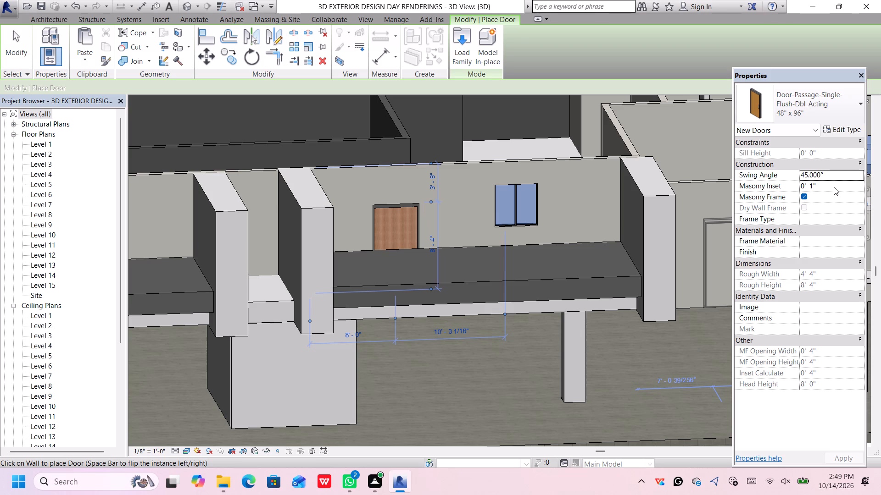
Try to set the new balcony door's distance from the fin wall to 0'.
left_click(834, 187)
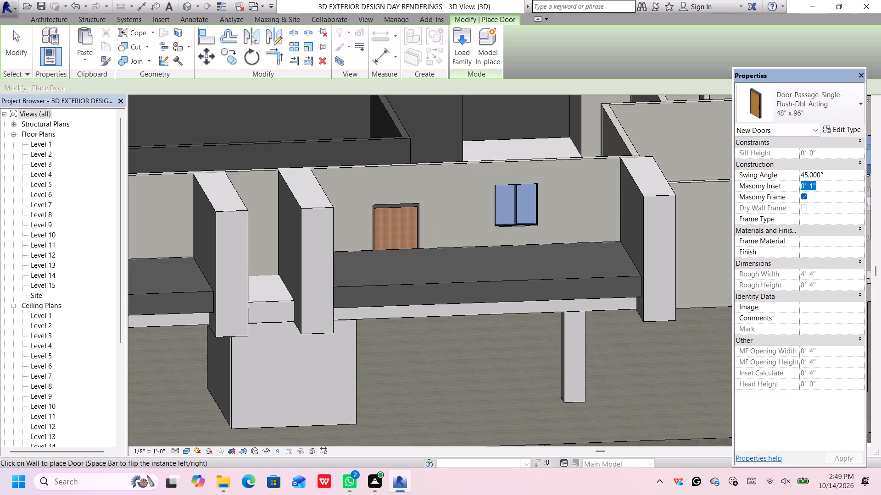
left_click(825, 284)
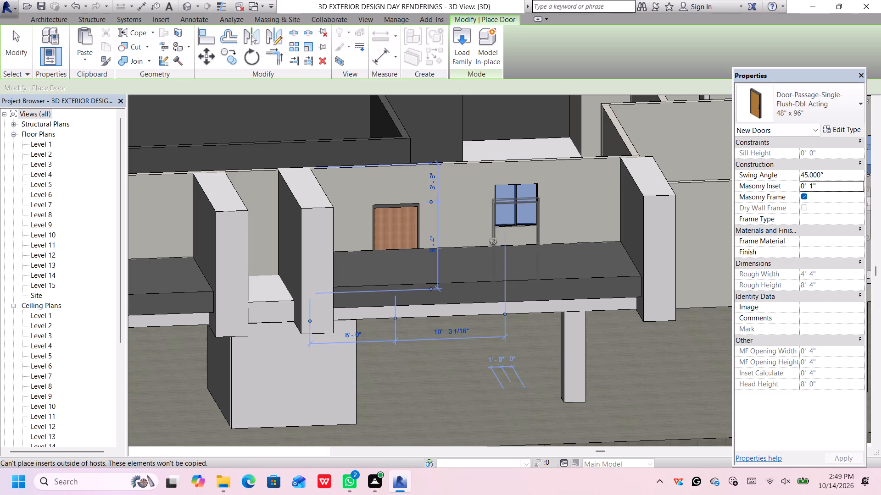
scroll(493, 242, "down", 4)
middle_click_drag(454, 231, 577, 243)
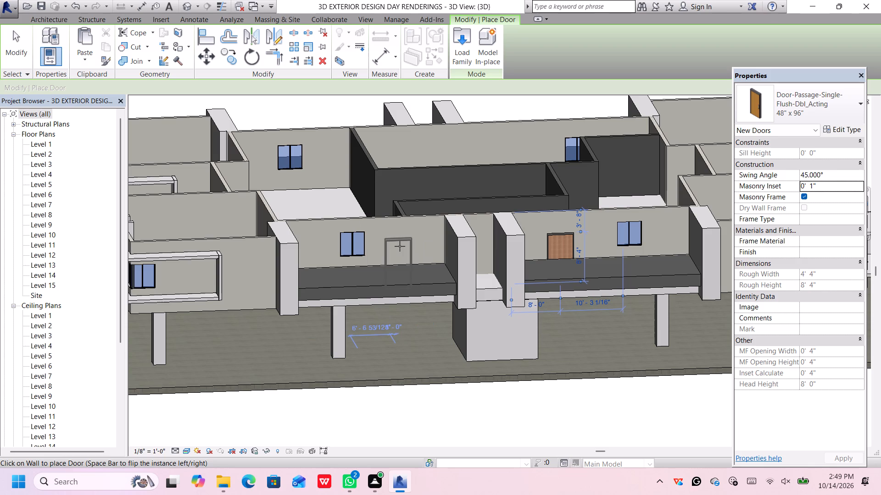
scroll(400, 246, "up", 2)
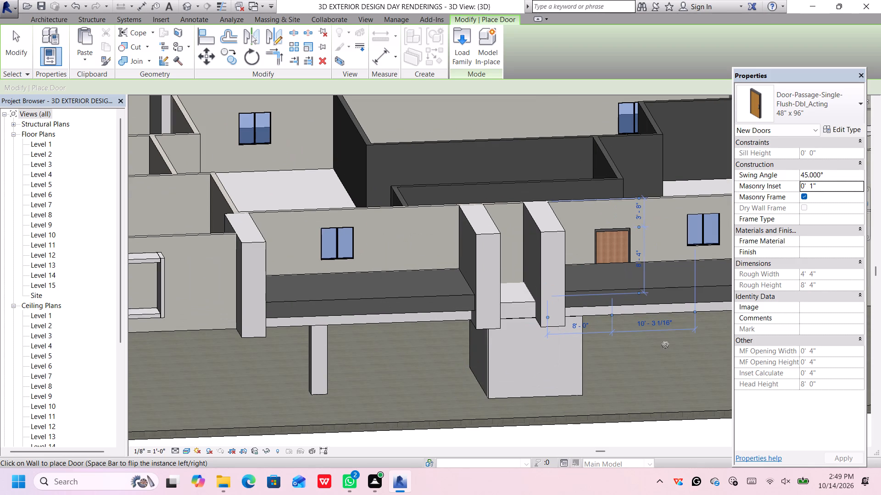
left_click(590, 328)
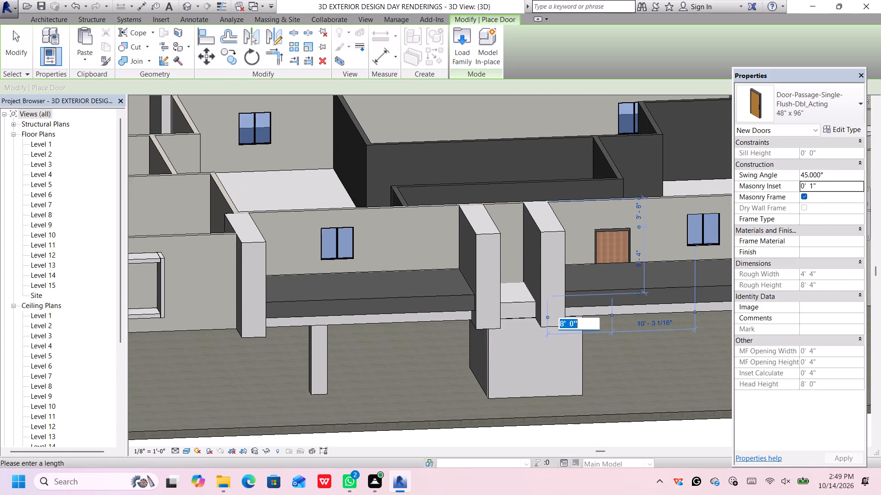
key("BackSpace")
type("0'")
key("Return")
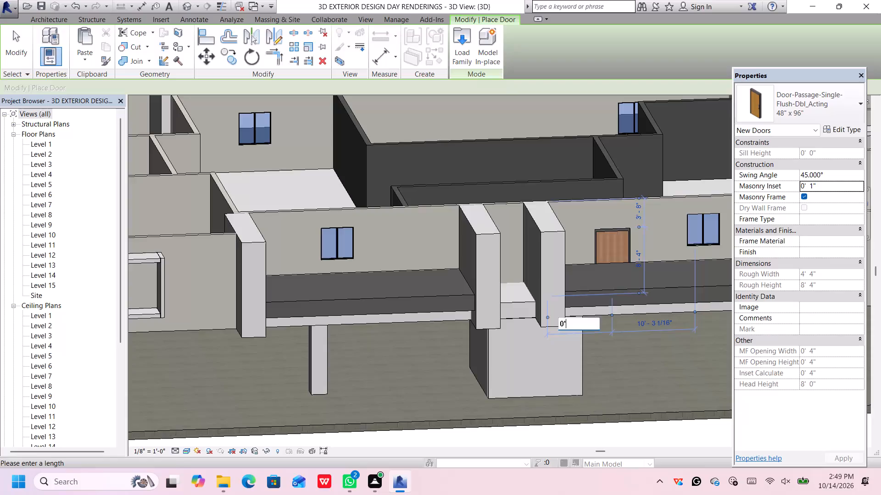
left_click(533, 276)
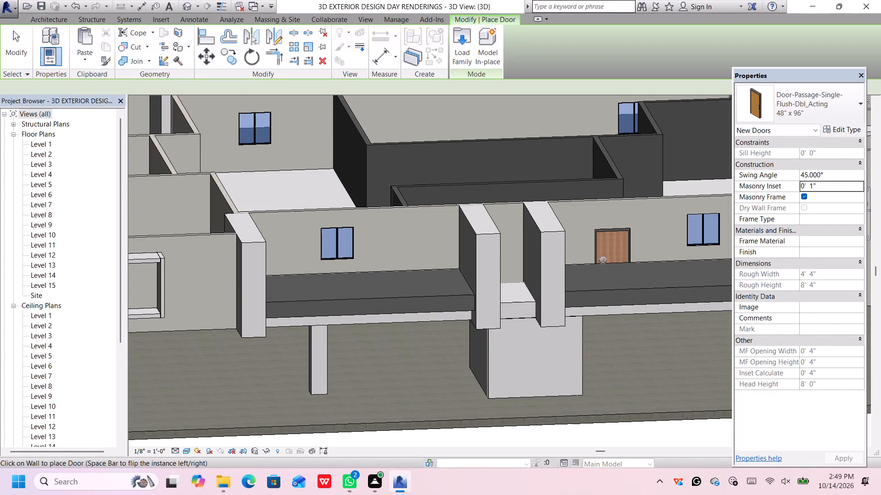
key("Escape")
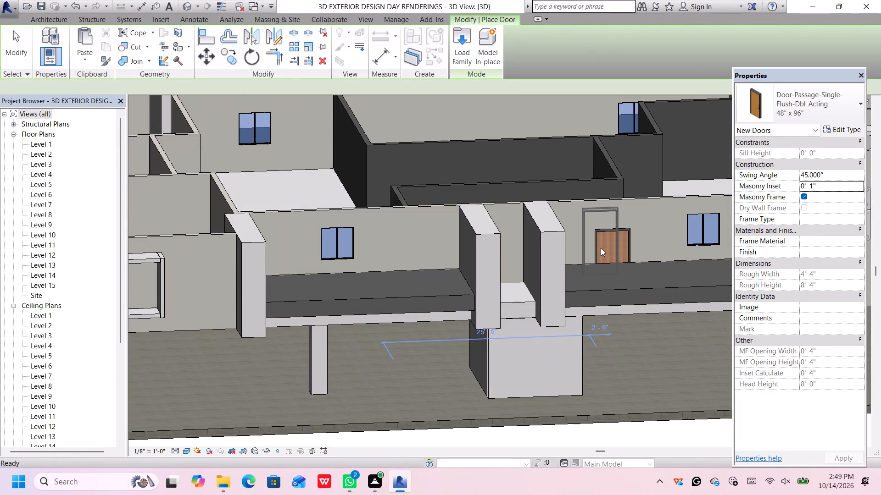
Set the sill height of the new door on the recessed balcony wall to 3'.
left_click(599, 249)
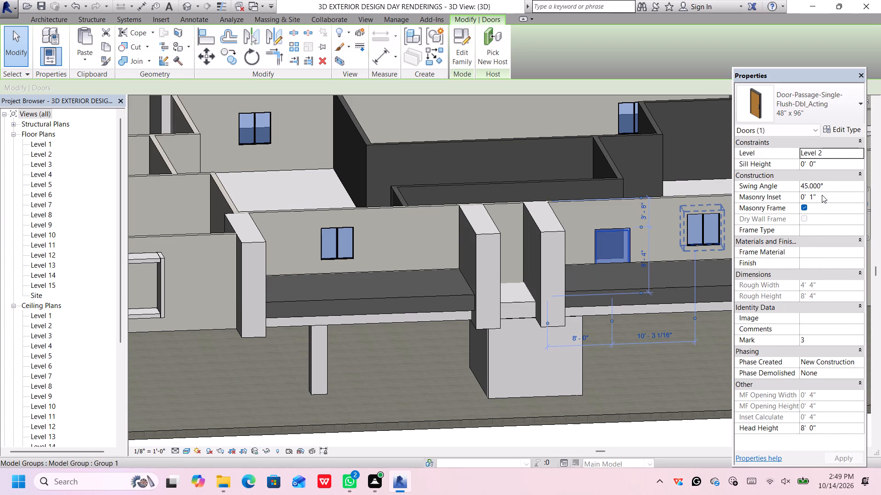
left_click(826, 163)
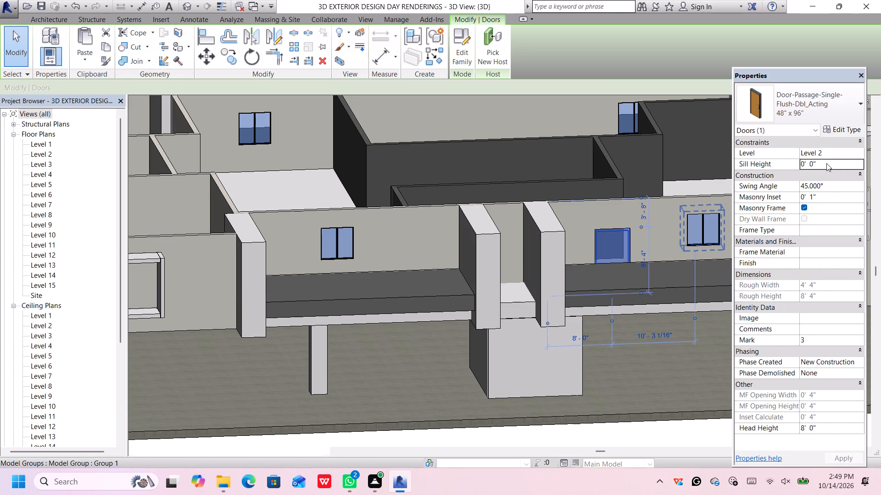
key("BackSpace")
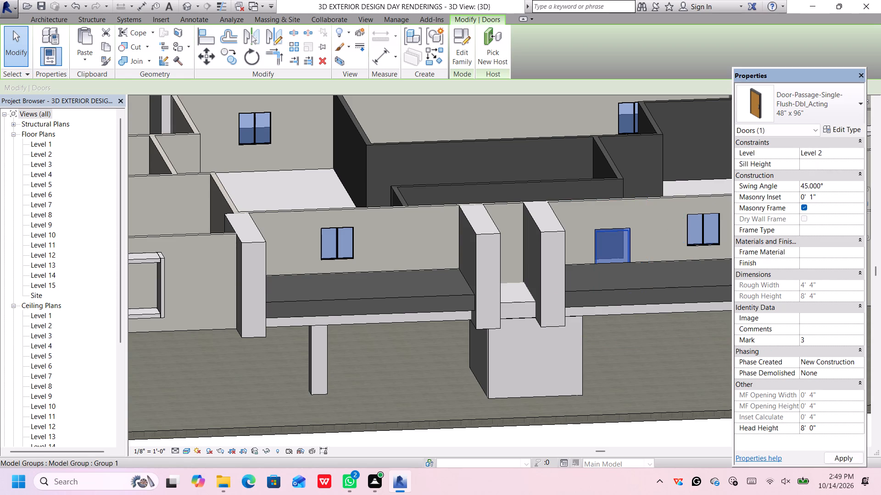
type("3'")
key("Return")
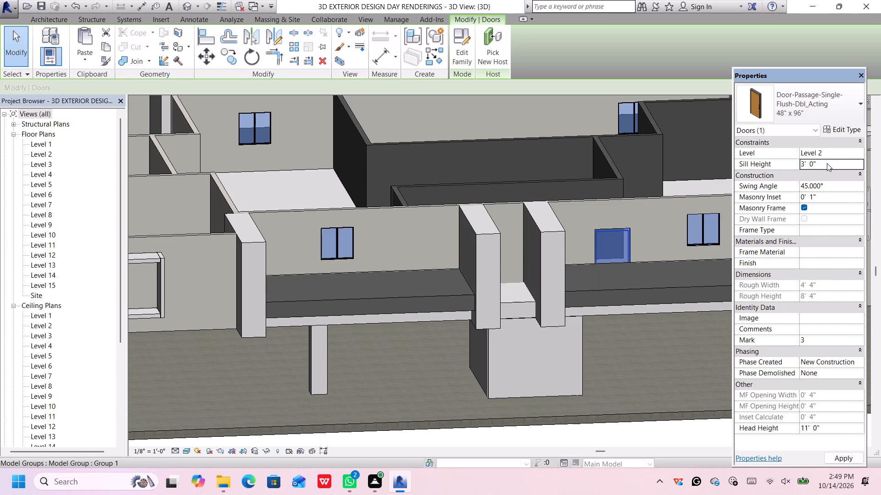
key("Return")
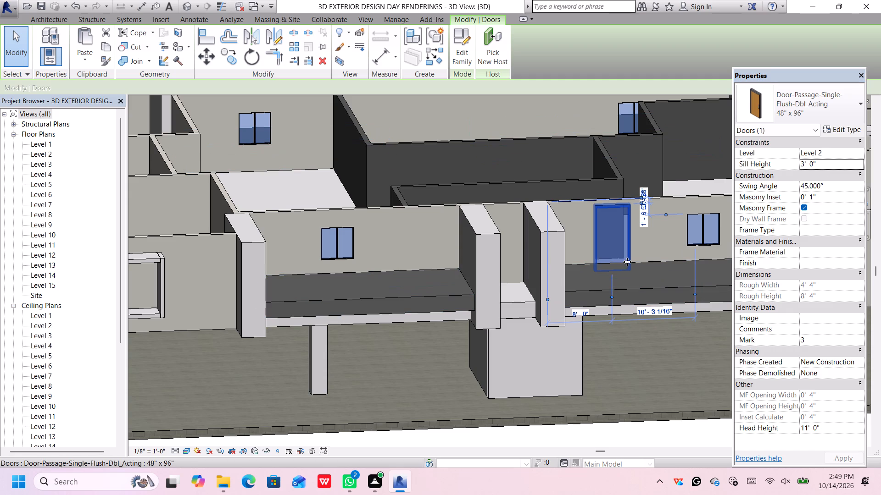
middle_click_drag(630, 255, 585, 248)
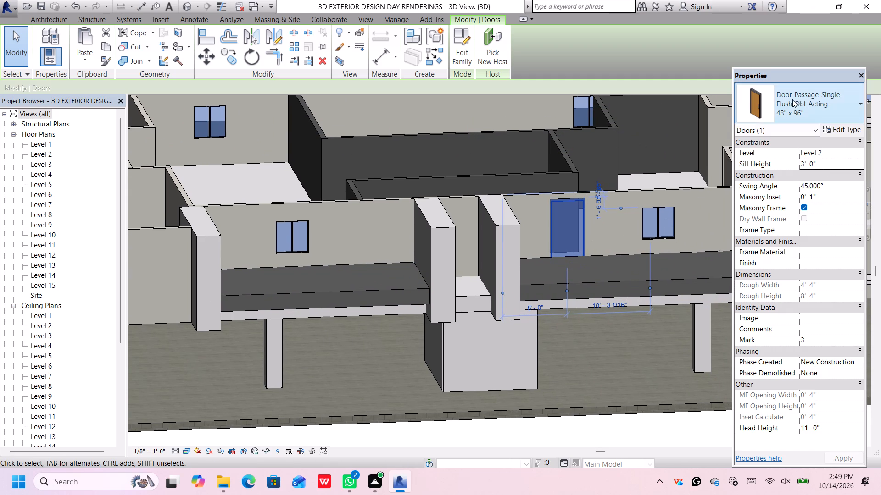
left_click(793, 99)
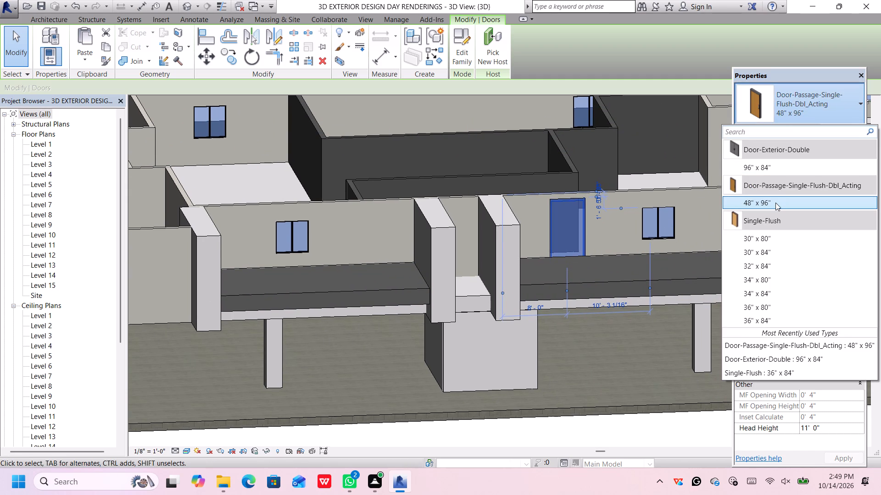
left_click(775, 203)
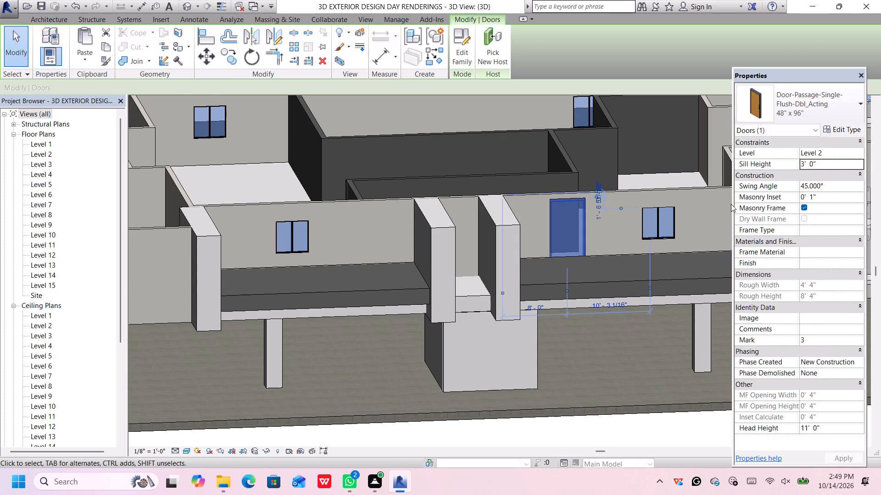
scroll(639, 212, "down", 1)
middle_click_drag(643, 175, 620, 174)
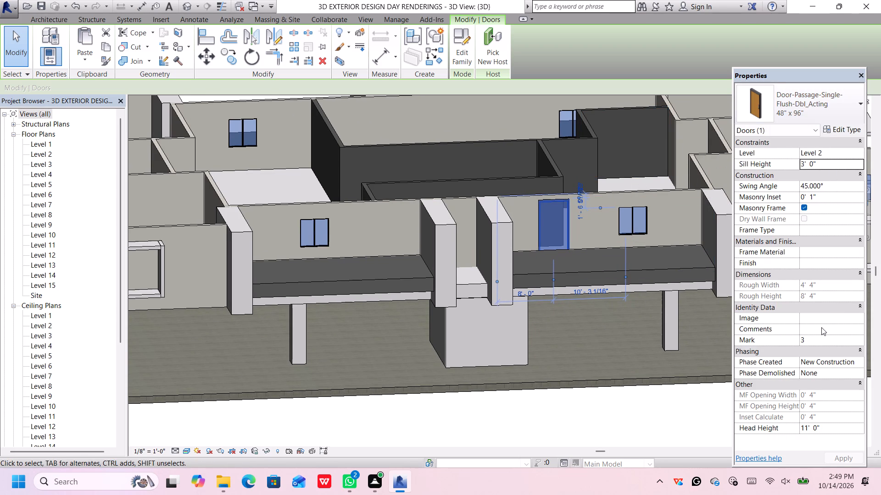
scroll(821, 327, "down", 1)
Set the height of the Door-Passage-Single-Flush-Dbl_Acting 48" x 96" door type to 6'.
left_click(842, 132)
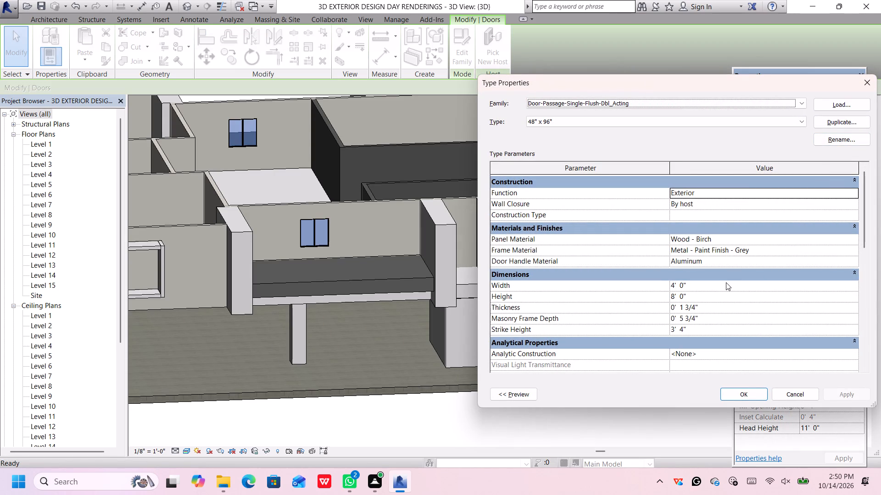
left_click(713, 298)
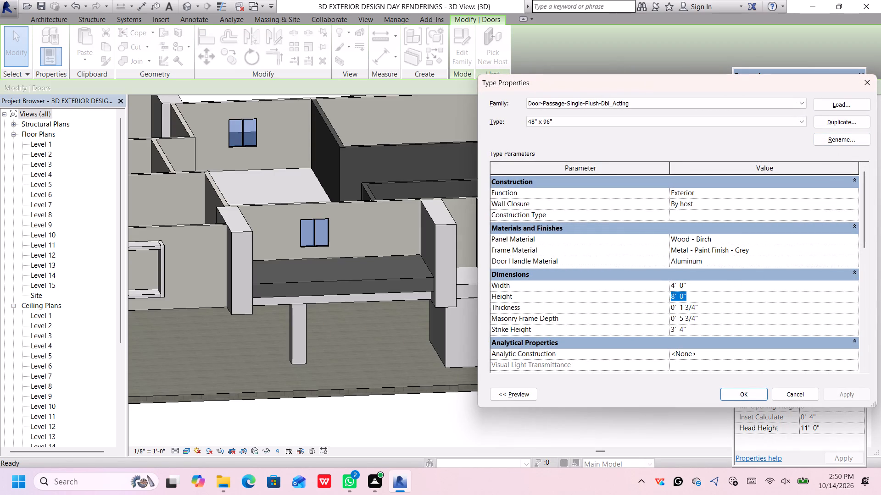
key("BackSpace")
key("Right")
key("apostrophe")
key("Return")
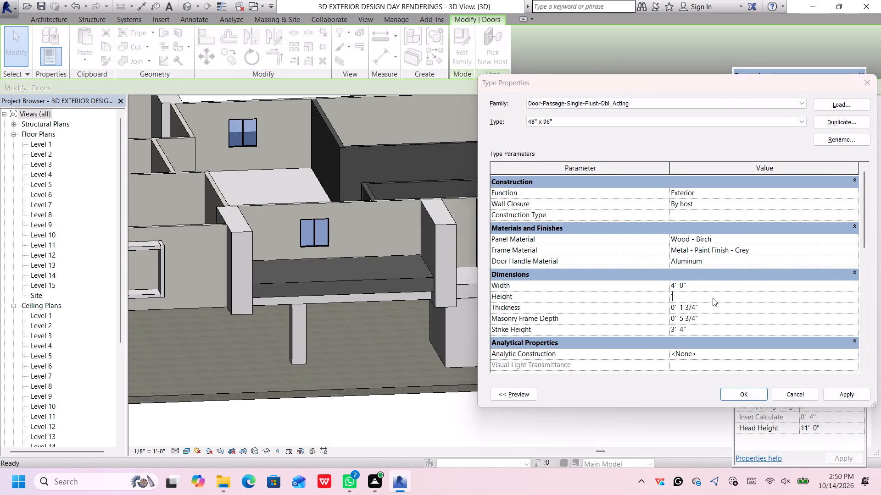
left_click(701, 298)
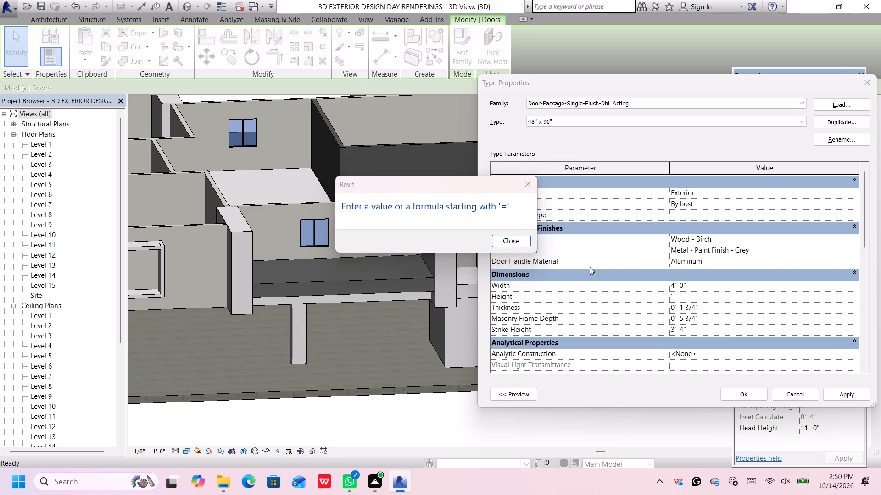
left_click(516, 239)
key("BackSpace")
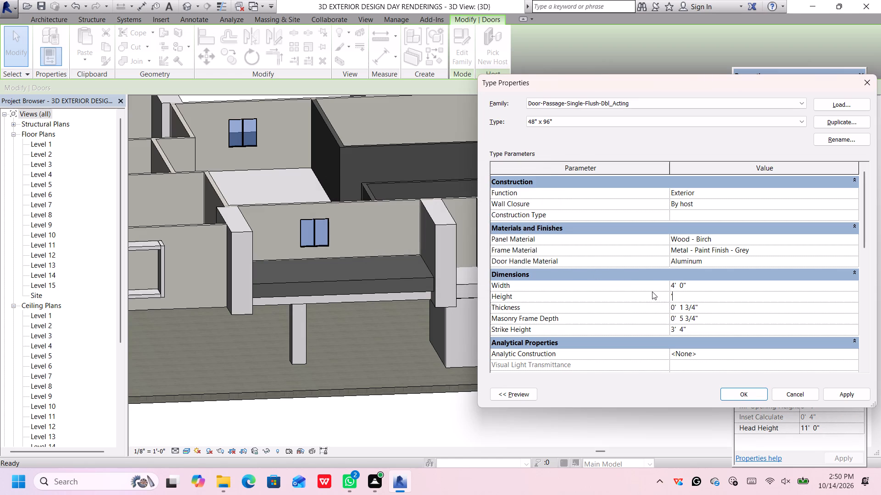
type("6'")
key("Return")
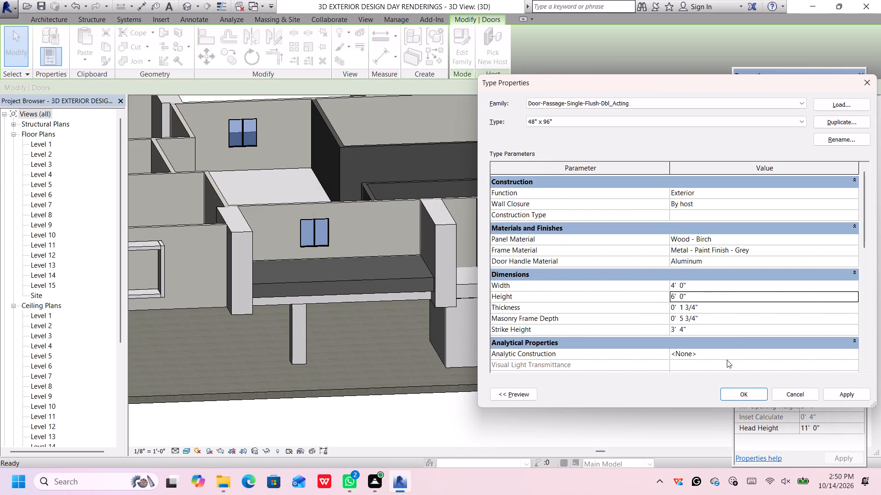
left_click(839, 392)
left_click_drag(687, 84, 424, 170)
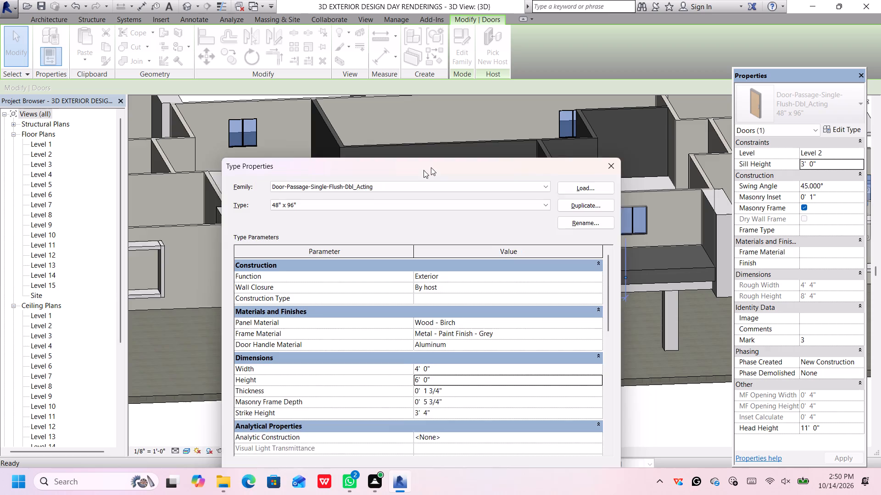
left_click_drag(424, 170, 314, 144)
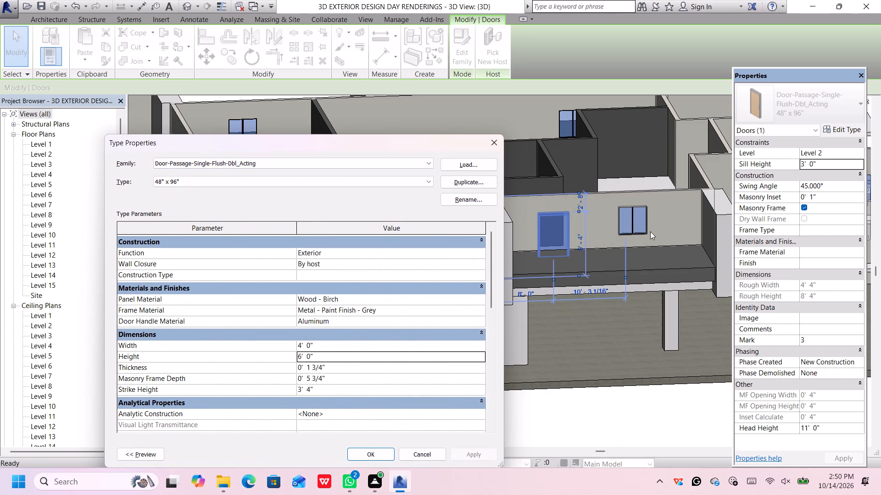
middle_click_drag(653, 237, 665, 233)
middle_click(665, 233)
left_click(364, 453)
Examine the long facade near eye level to compare the balcony door with the windows and balcony edge.
scroll(519, 343, "down", 3)
middle_click_drag(529, 345, 598, 335)
scroll(524, 308, "up", 1)
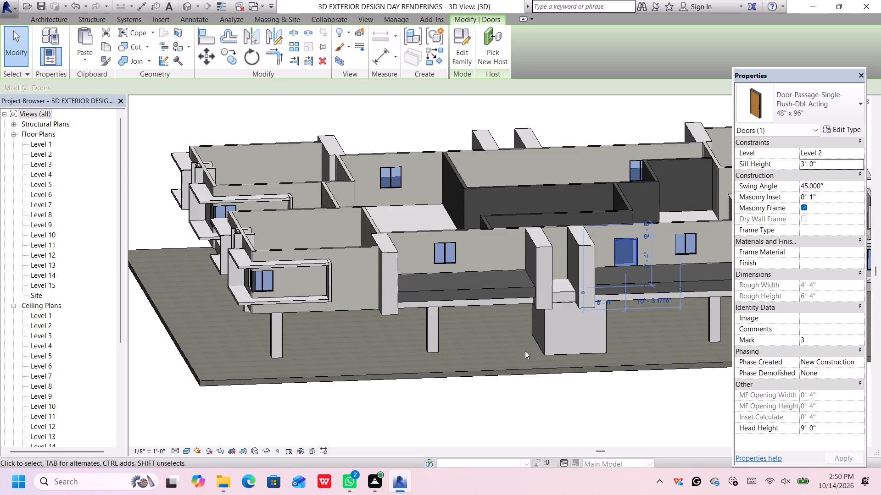
middle_click_drag(524, 404, 518, 375)
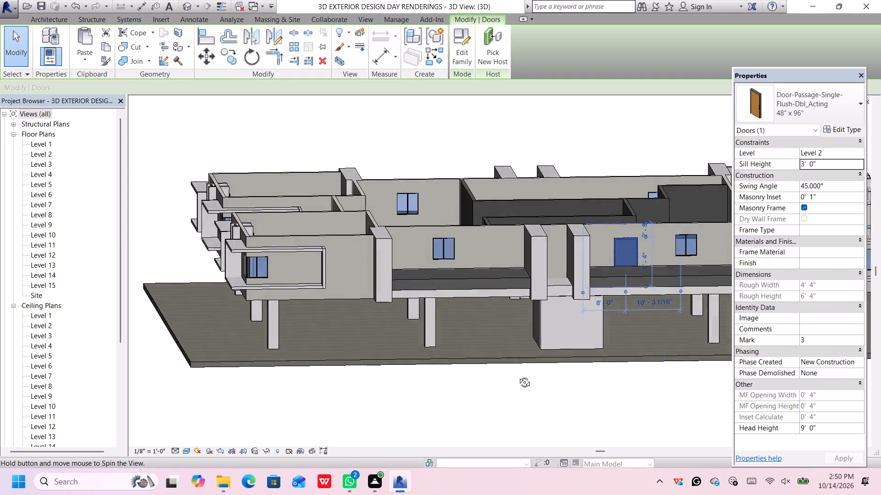
middle_click_drag(518, 375, 552, 346)
scroll(552, 346, "down", 4)
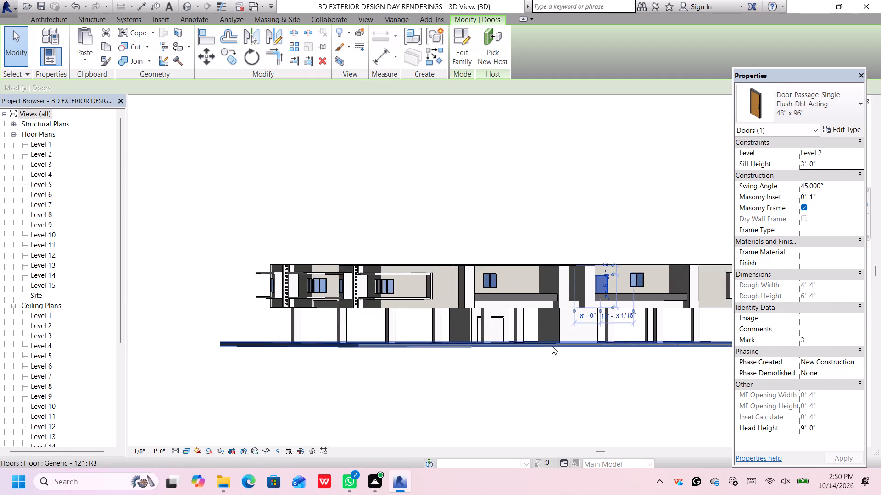
scroll(517, 363, "down", 2)
middle_click_drag(516, 363, 447, 354)
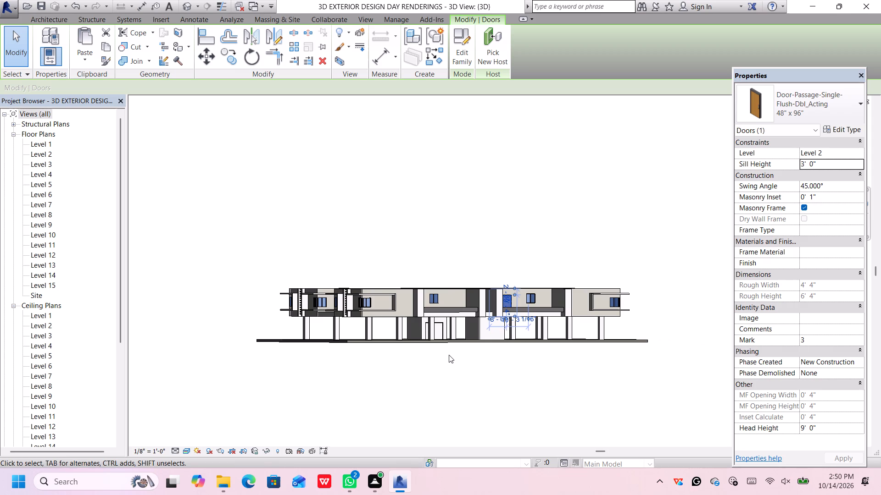
scroll(355, 296, "up", 2)
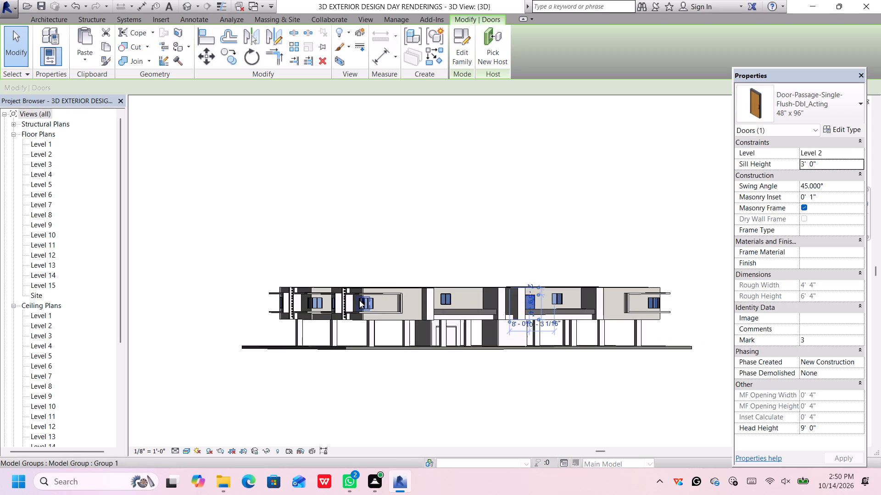
scroll(359, 300, "up", 3)
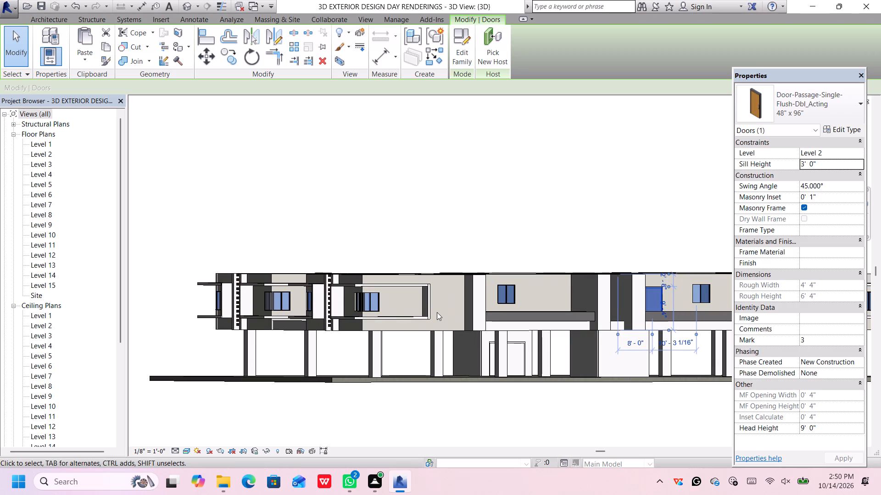
middle_click_drag(547, 315, 492, 310)
scroll(489, 293, "up", 4)
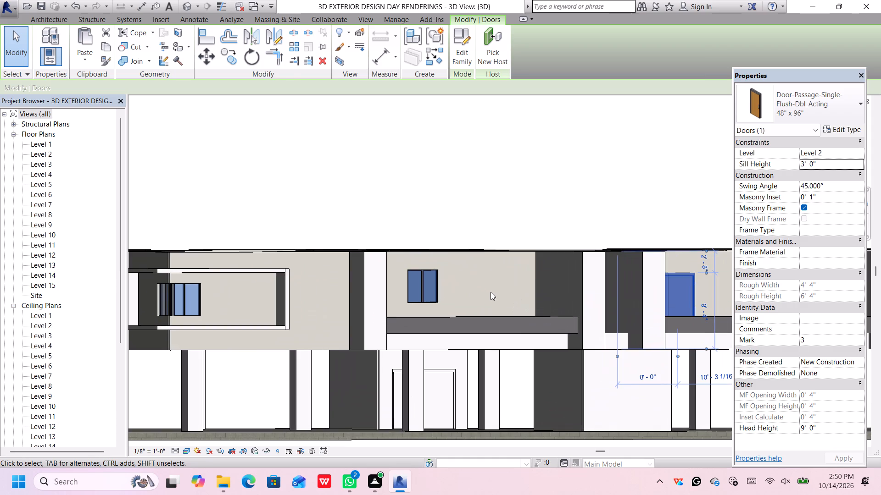
Examine the upper level from above and the whole exterior, checking the balcony door against the windows and balcony slabs.
middle_click_drag(501, 277, 488, 356)
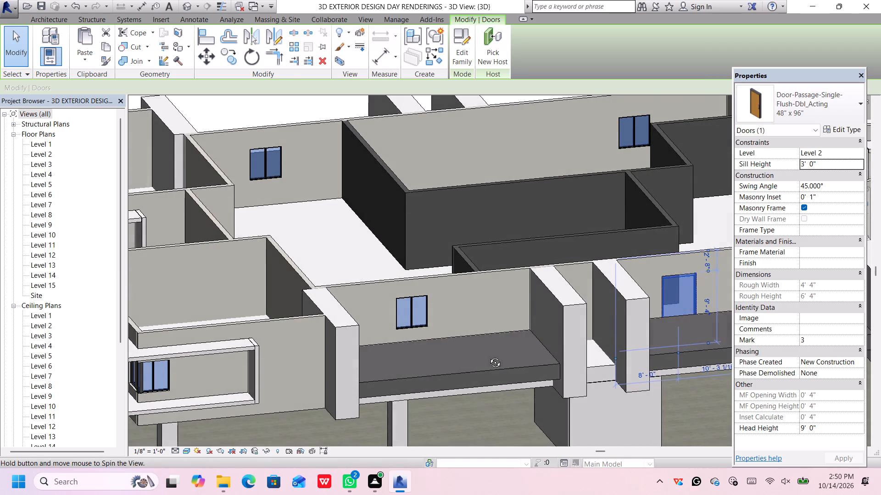
middle_click_drag(488, 356, 488, 355)
scroll(579, 331, "down", 3)
scroll(584, 331, "up", 1)
scroll(591, 331, "down", 1)
scroll(633, 330, "up", 3)
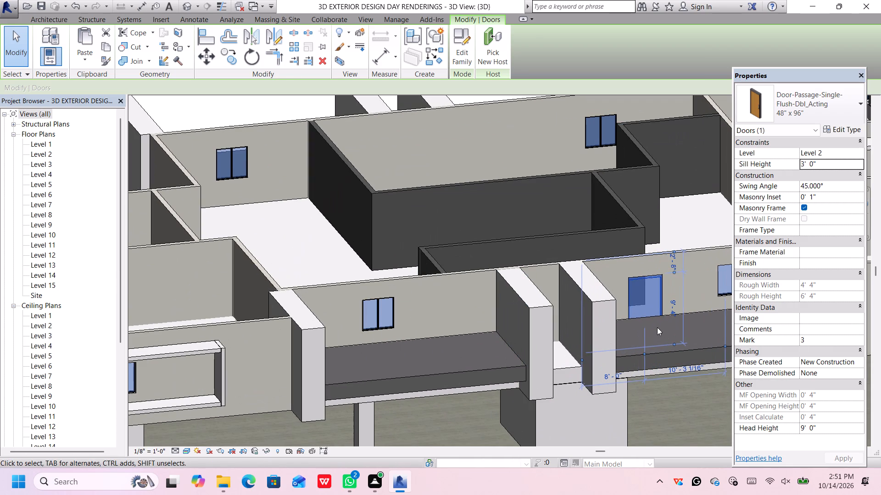
scroll(644, 333, "down", 4)
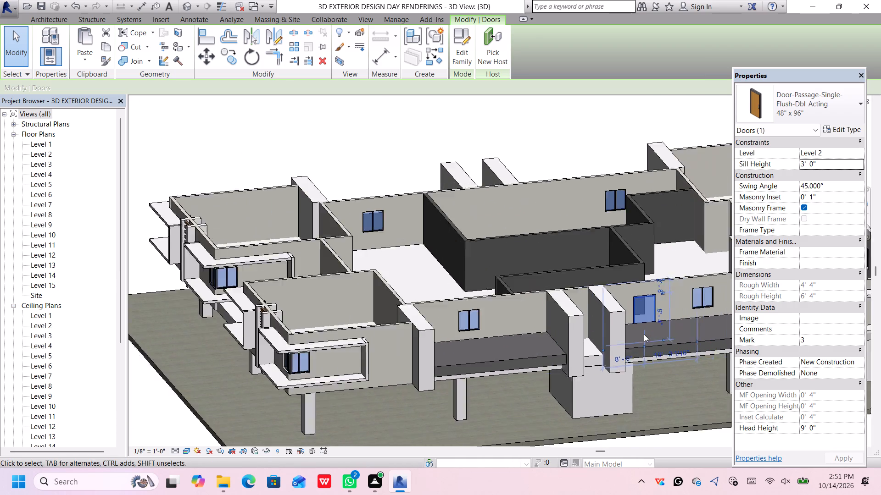
scroll(636, 380, "down", 3)
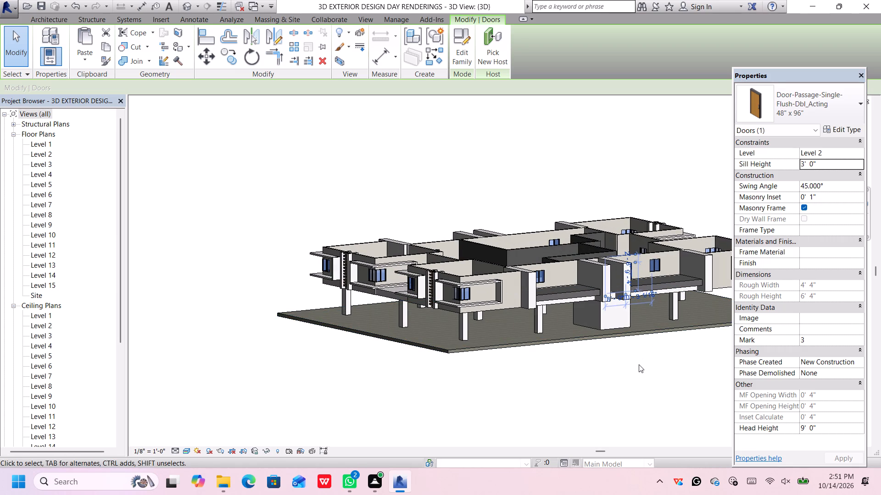
middle_click_drag(628, 360, 558, 349)
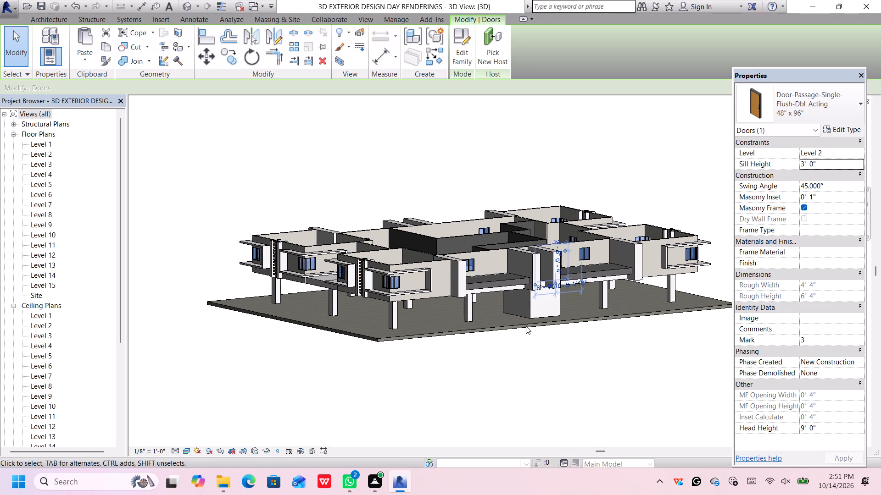
Set the structure layer thickness of the balcony slabs' Generic - 2' gray floor type to 1'.
scroll(494, 286, "up", 4)
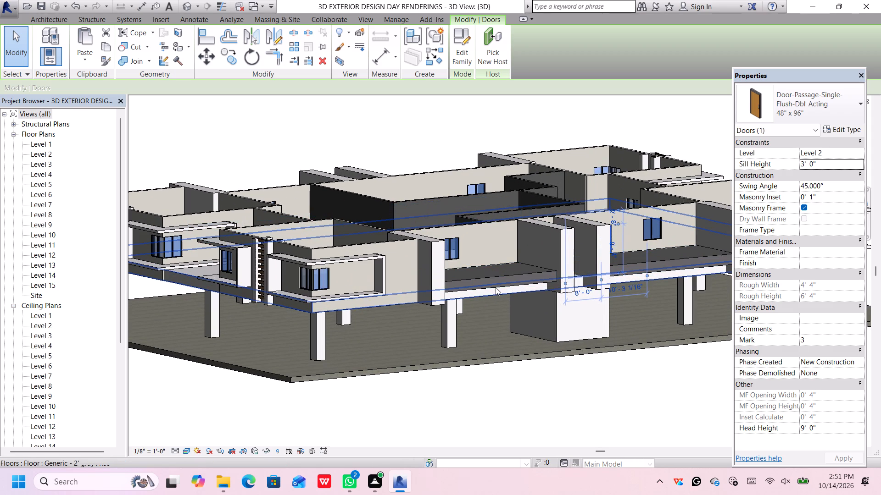
left_click(496, 286)
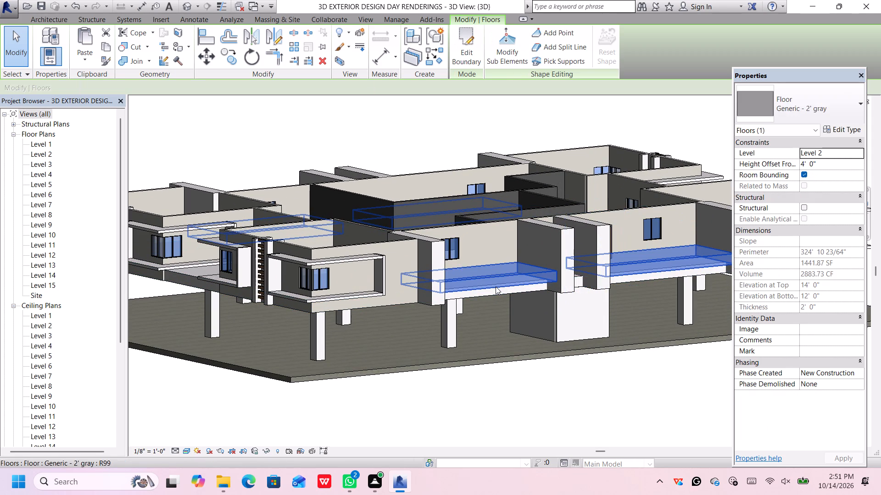
left_click(787, 104)
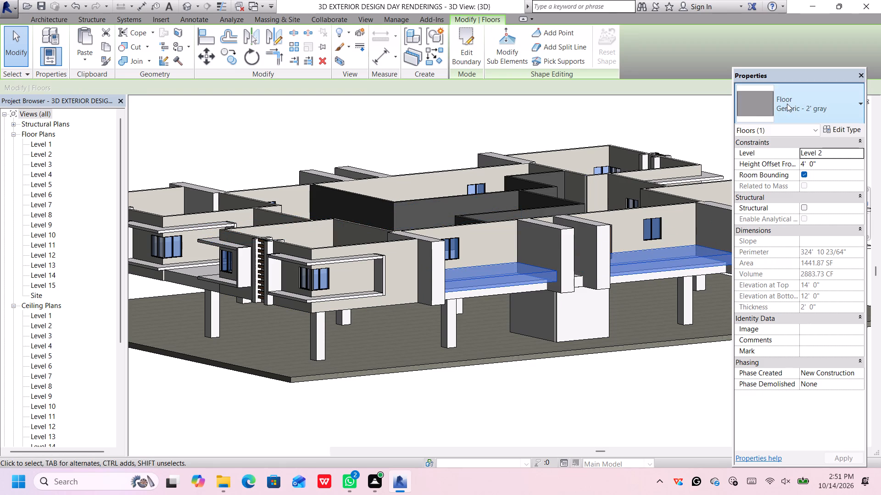
left_click(787, 104)
left_click(829, 127)
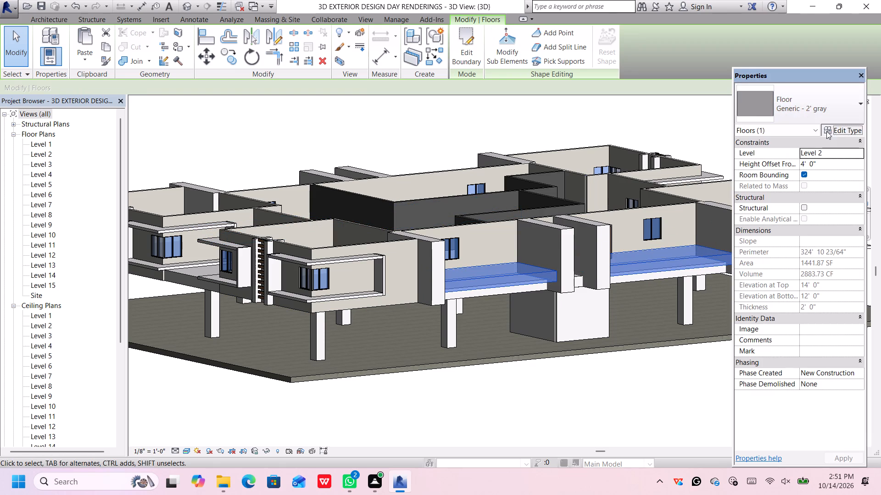
left_click(421, 250)
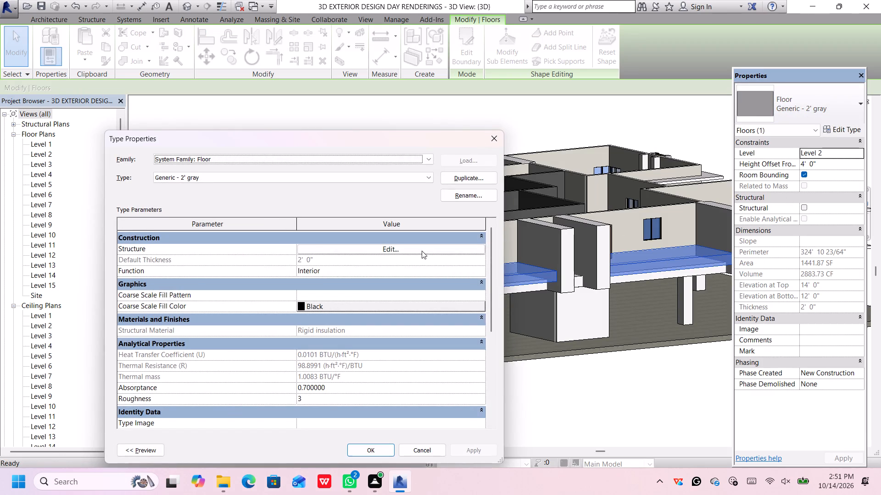
left_click(311, 249)
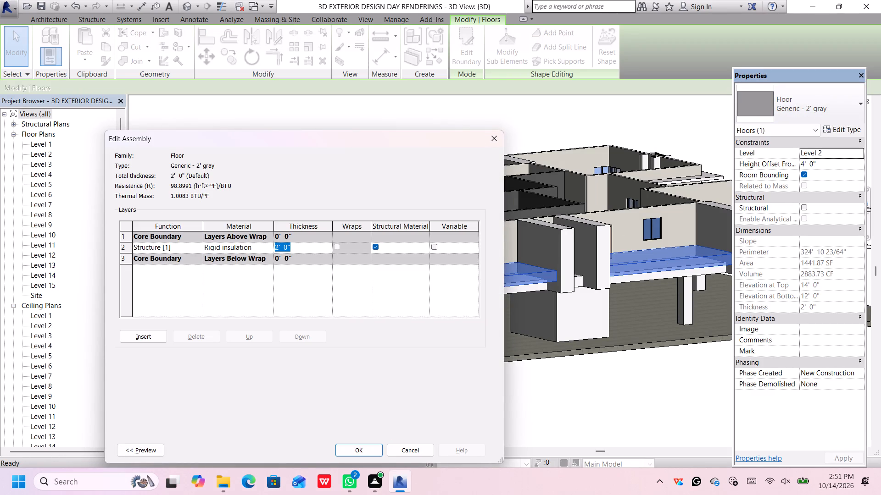
key("BackSpace")
key("End")
key("apostrophe")
key("Return")
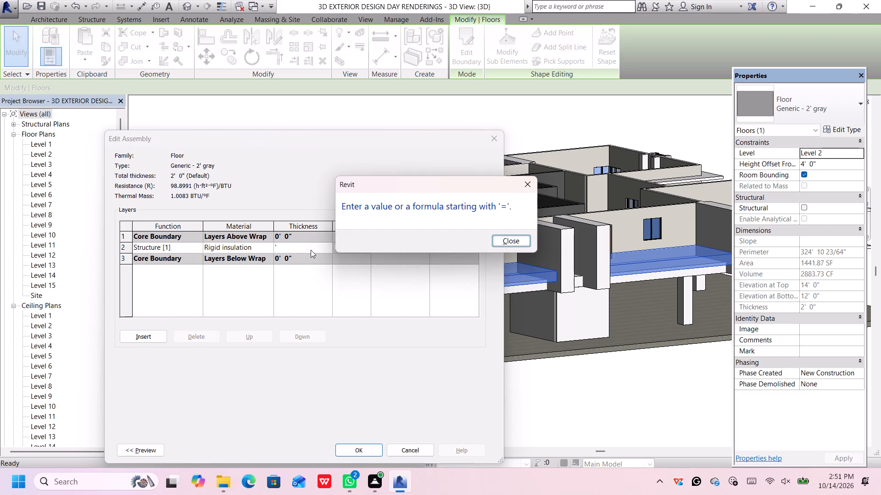
left_click(511, 243)
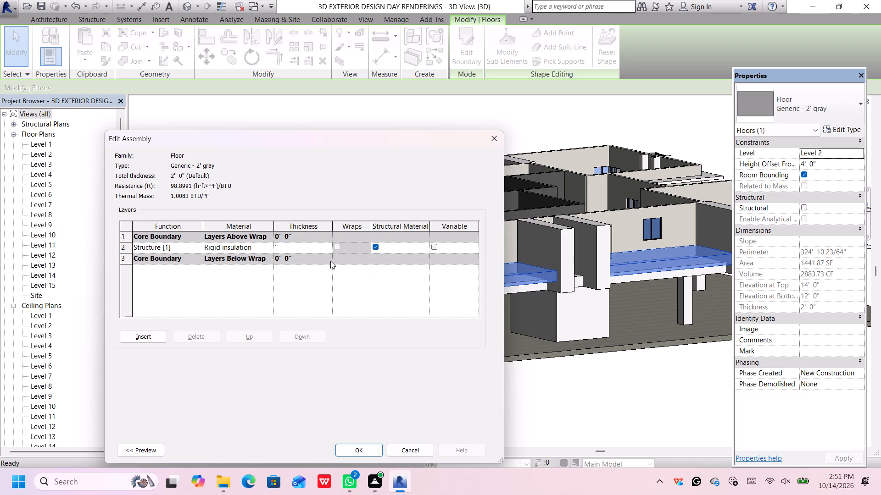
key("BackSpace")
key("1")
key("apostrophe")
key("Return")
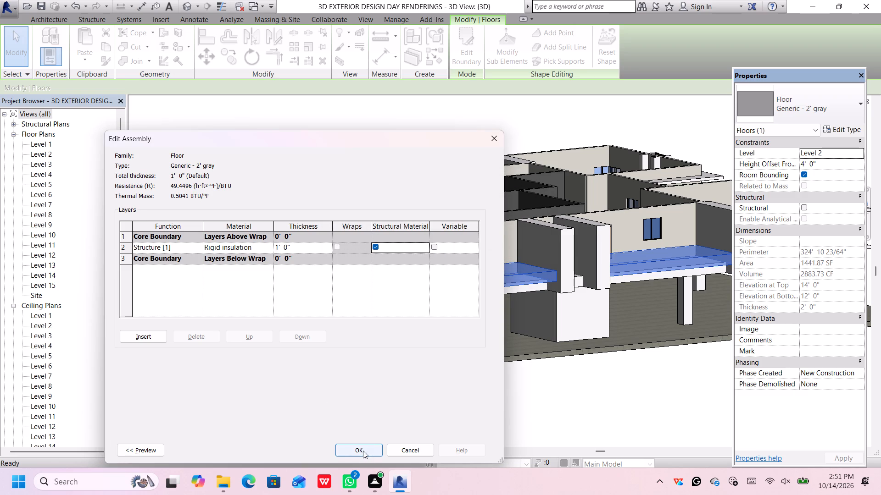
left_click(363, 451)
left_click(362, 451)
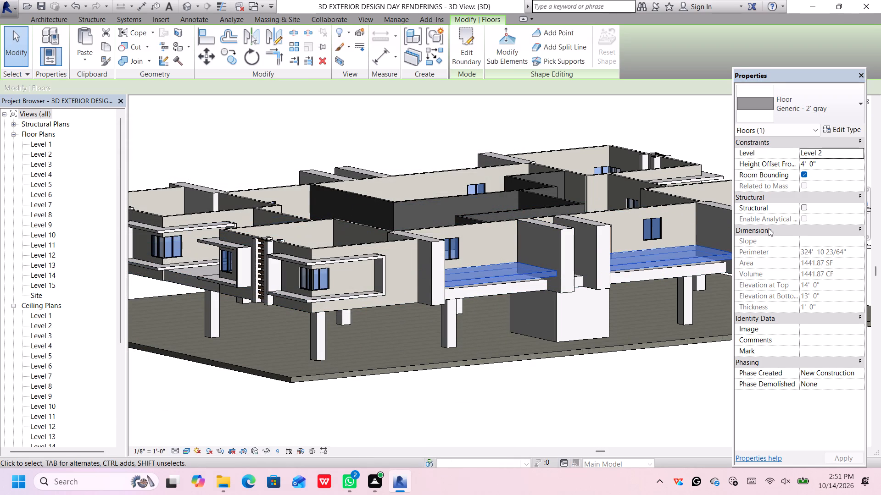
Set the balcony slabs' height offset from Level 2 to 3'.
scroll(782, 218, "up", 4)
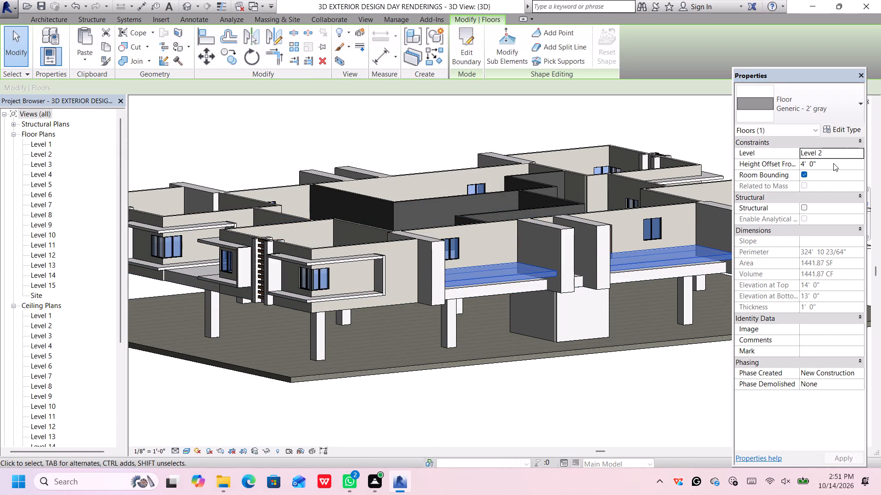
left_click(833, 164)
key("BackSpace")
key("Page_Down")
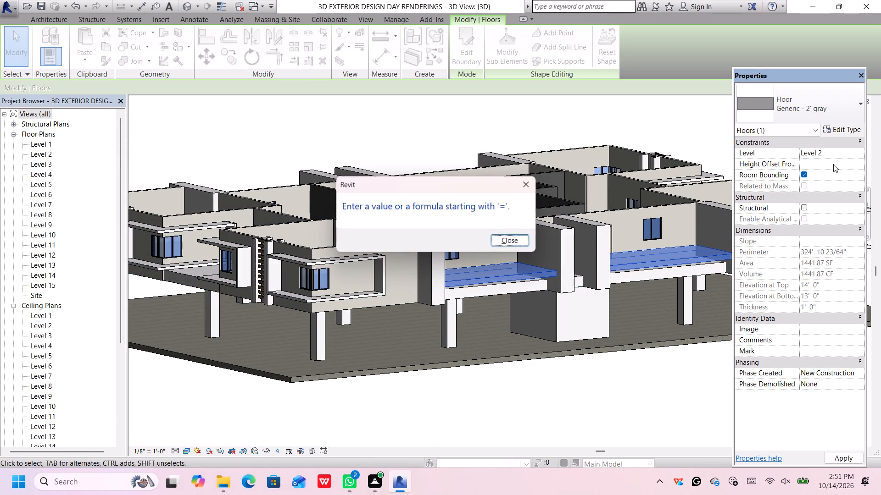
left_click(827, 162)
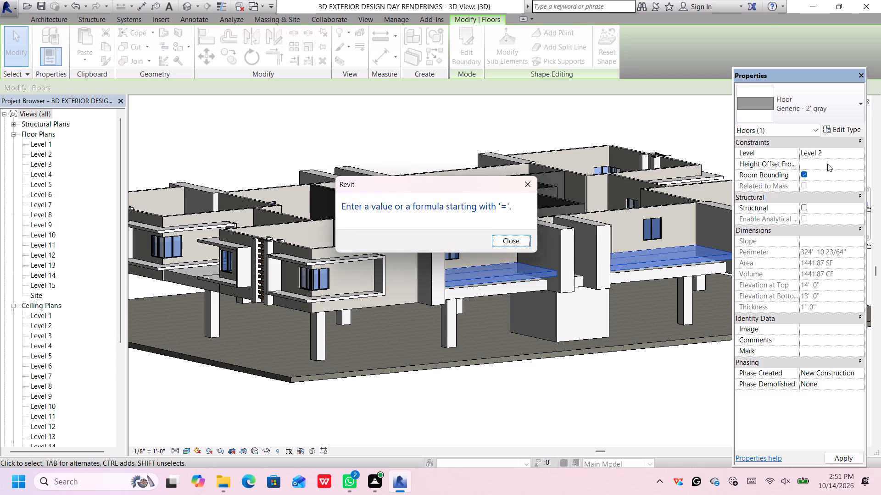
left_click(504, 240)
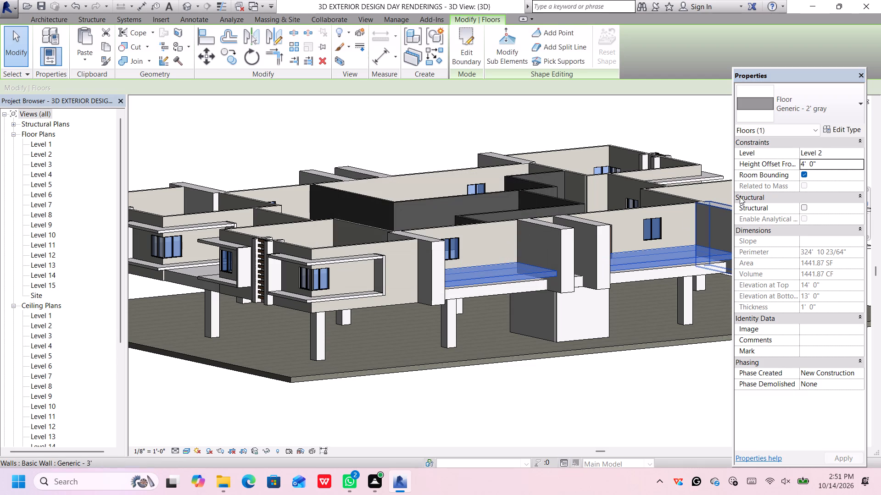
left_click(823, 161)
key("BackSpace")
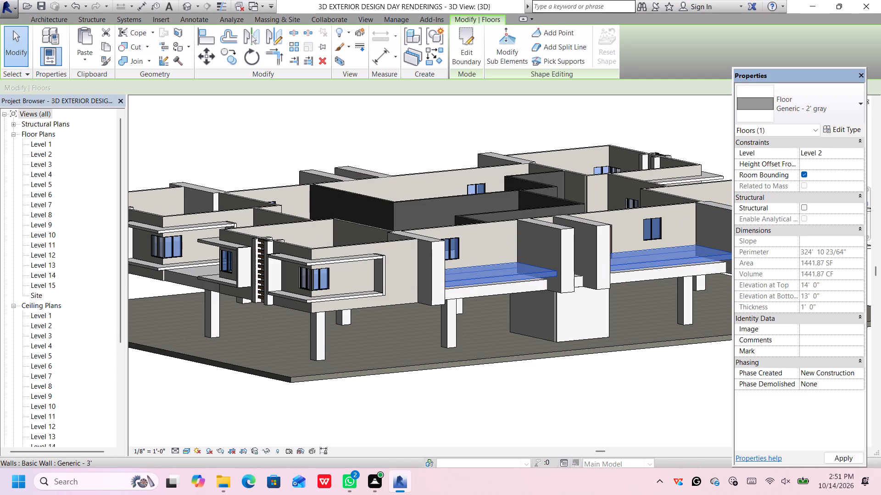
key("3")
key("apostrophe")
key("Return")
key("Return")
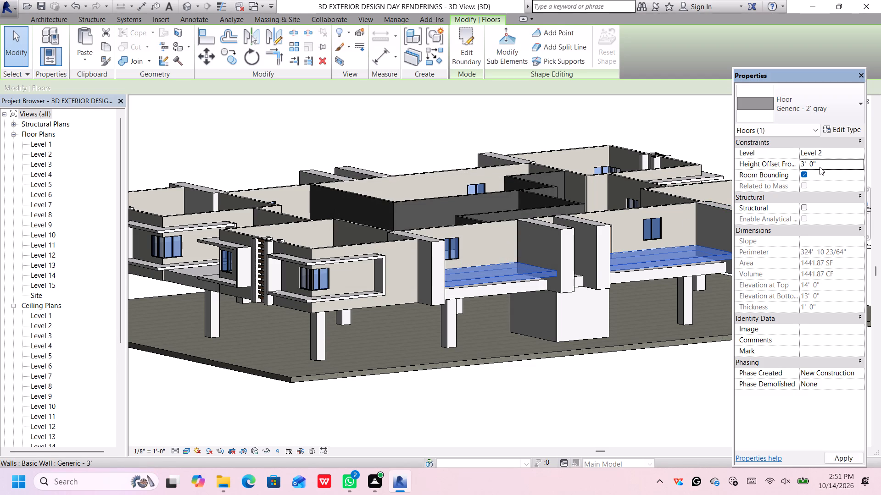
Set the structure layer thickness of the Generic - 2' floor type, used by the main slab beneath the balconies, to 1'.
scroll(518, 291, "up", 6)
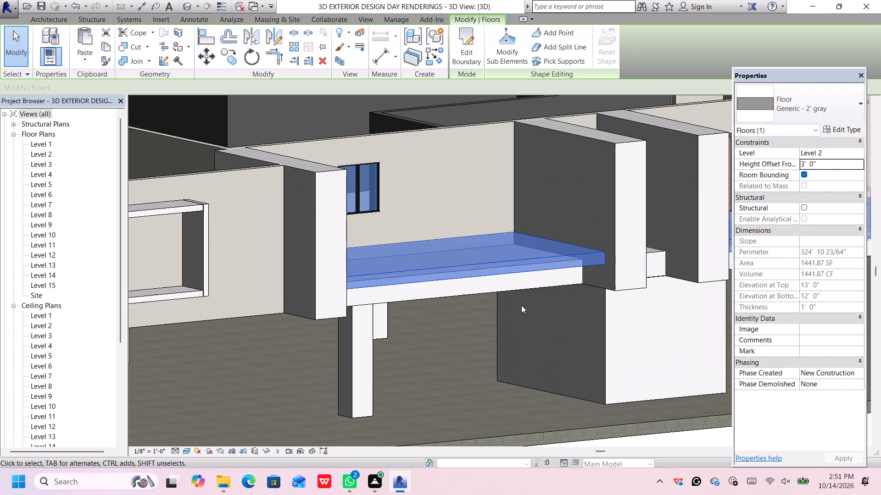
middle_click_drag(524, 306, 524, 288)
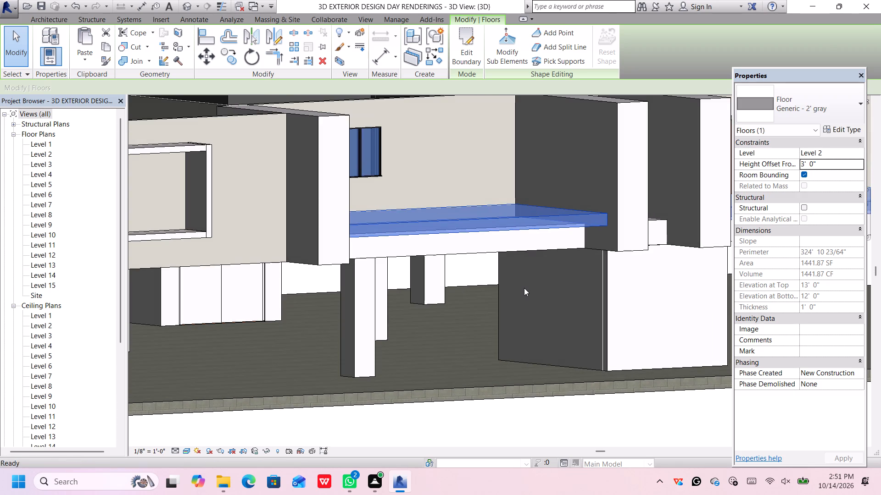
scroll(523, 285, "down", 2)
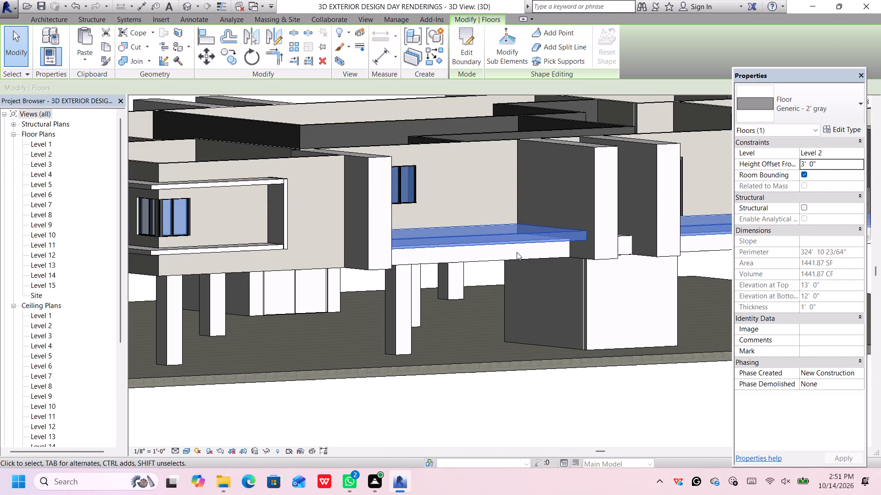
left_click(518, 262)
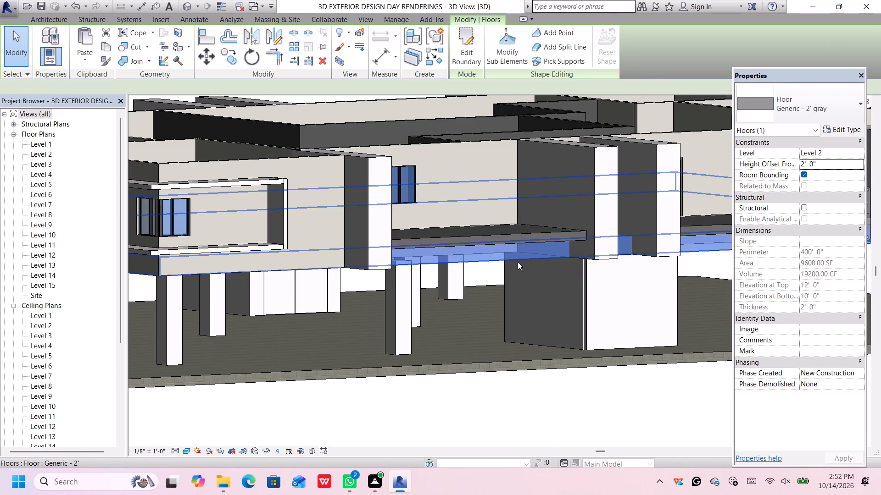
scroll(518, 262, "down", 3)
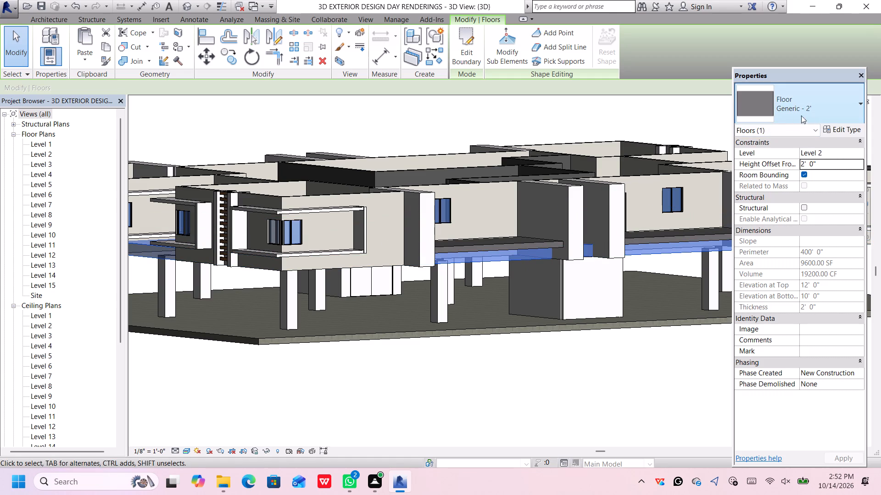
left_click(836, 129)
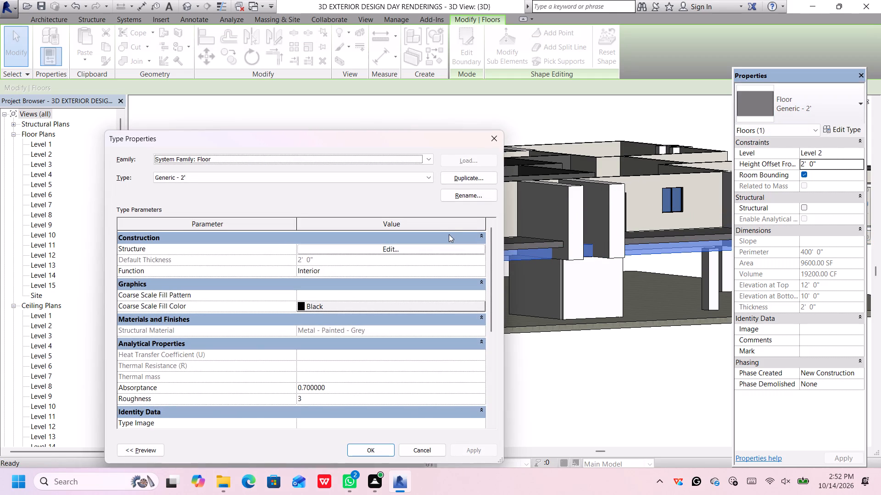
left_click(384, 250)
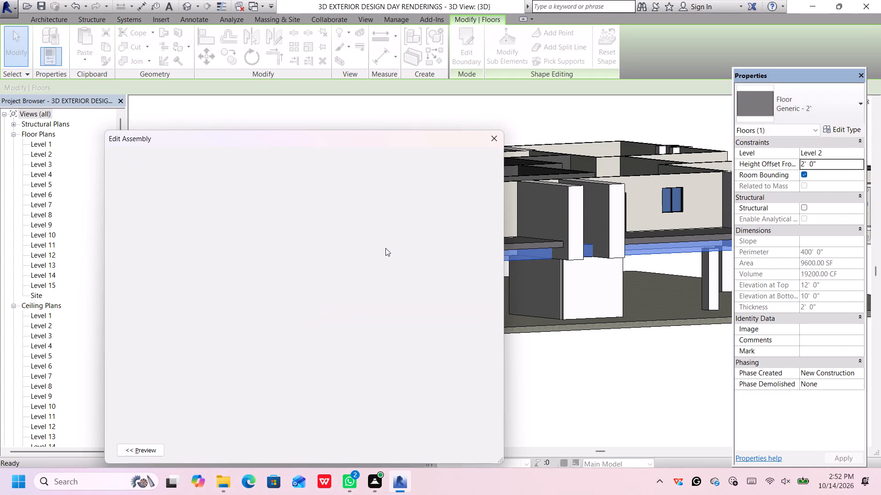
left_click(305, 249)
key("BackSpace")
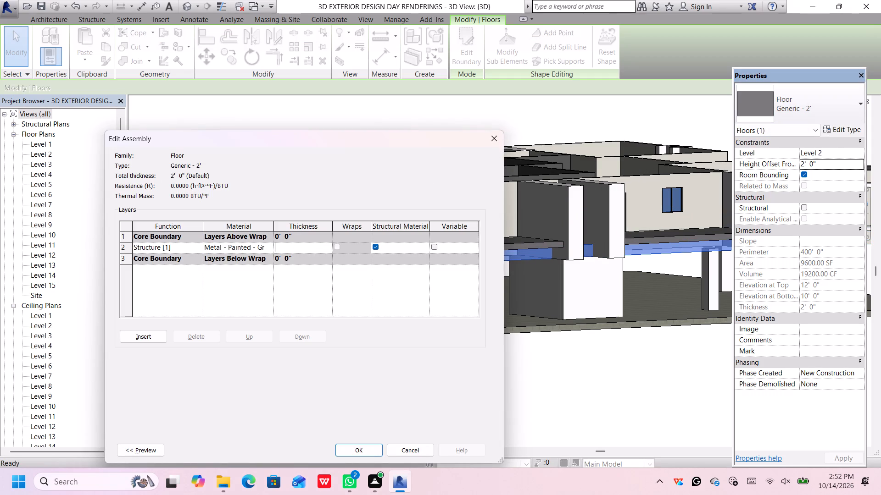
key("End")
type("1'")
key("Return")
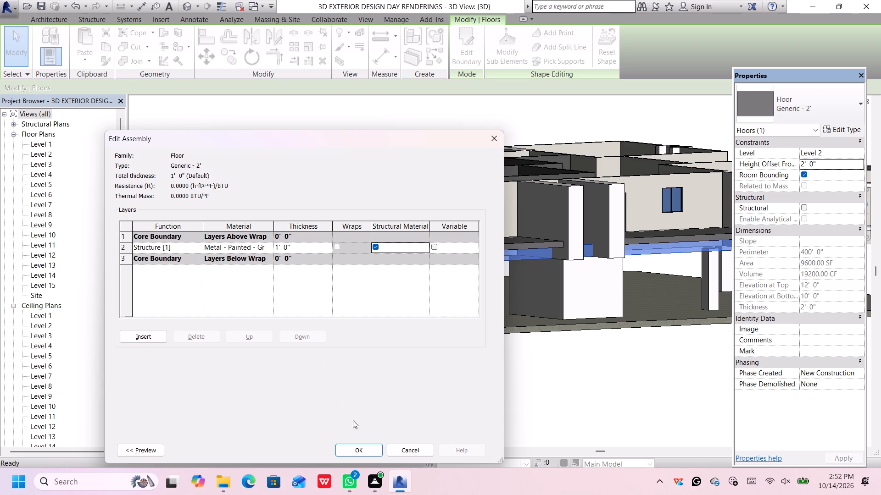
left_click(361, 450)
left_click(369, 445)
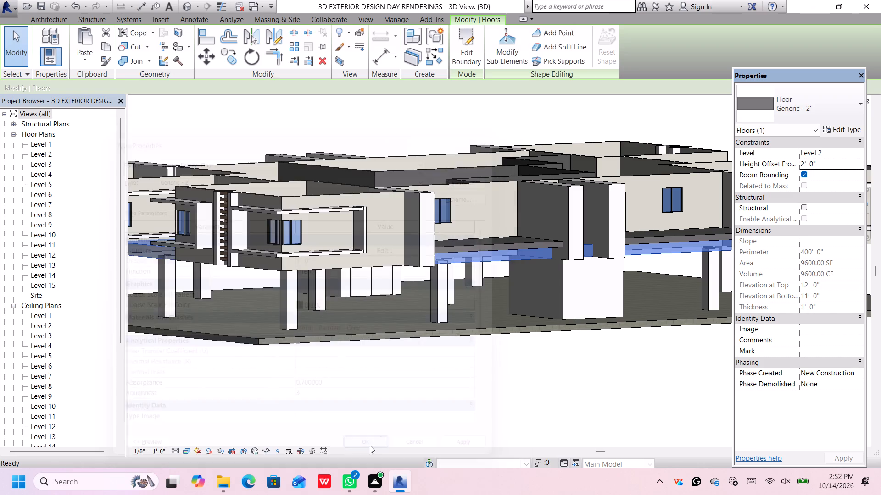
scroll(504, 258, "up", 2)
middle_click_drag(507, 262, 507, 263)
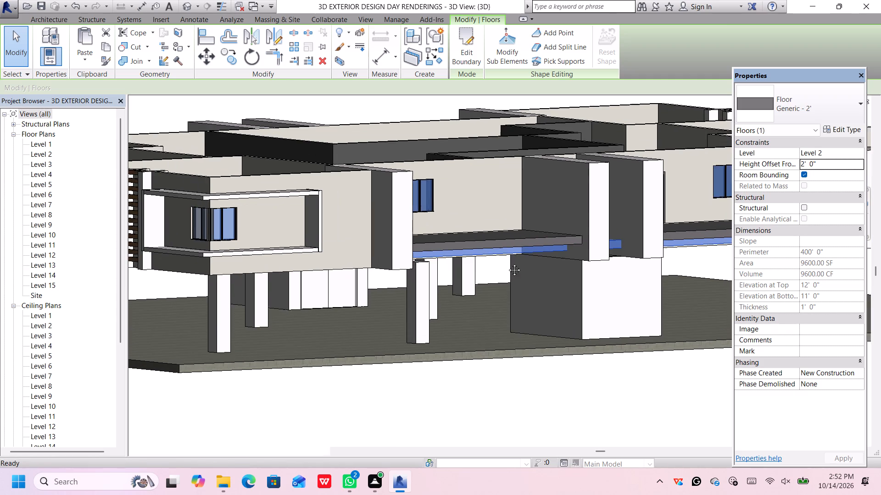
middle_click_drag(507, 263, 502, 289)
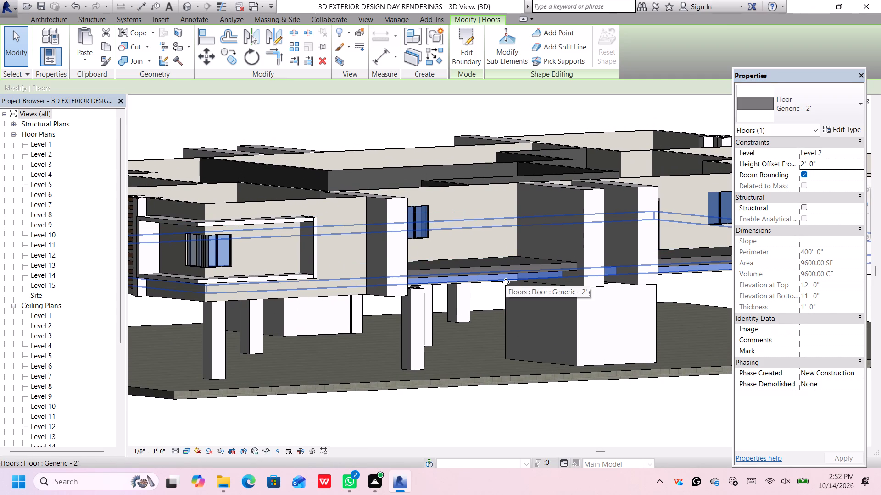
Set the main Generic - 2' floor slab's height offset from Level 2 to 1'.
left_click(831, 164)
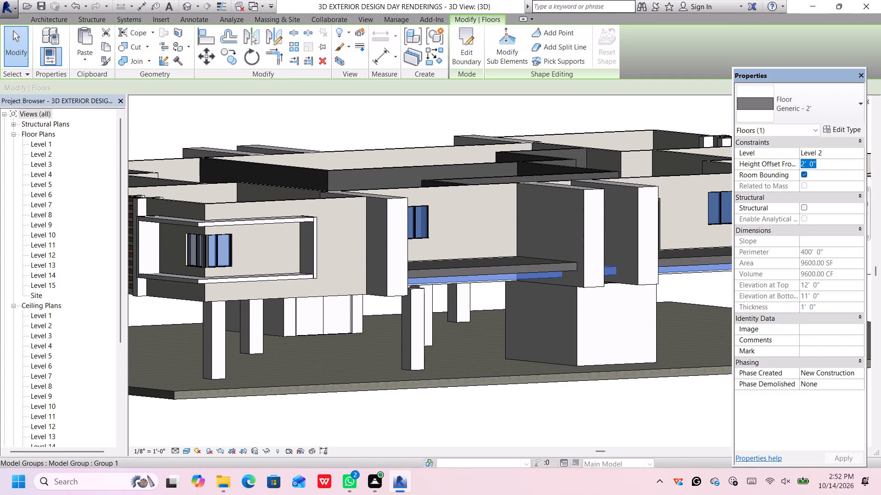
key("BackSpace")
type("1'")
key("Return")
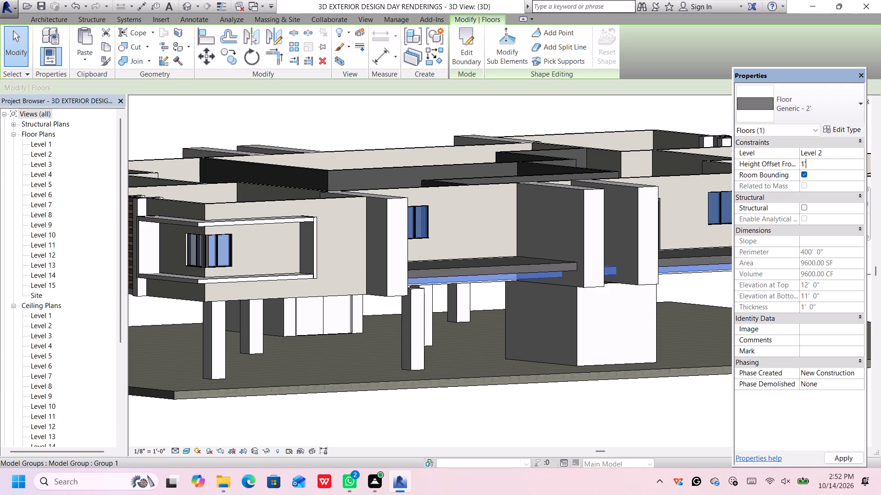
key("Return")
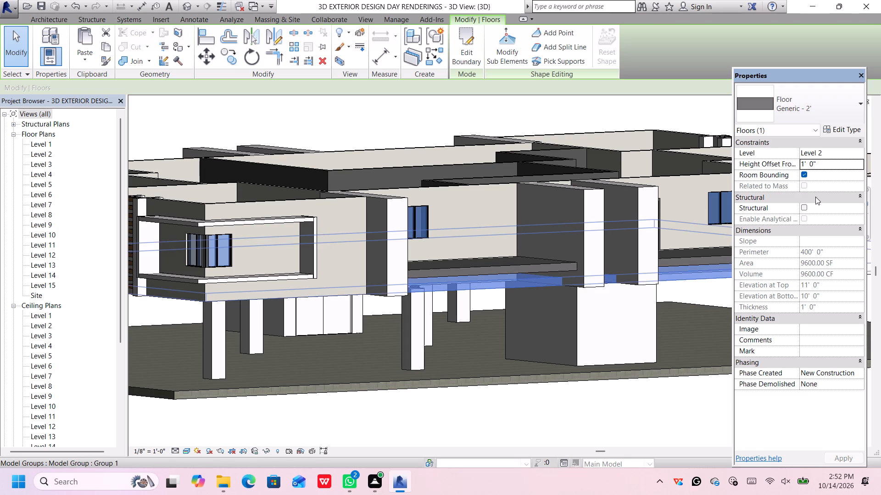
Set the height offset from Level 2 of the Generic - 2' gray balcony slabs to 2'.
left_click(525, 274)
left_click(521, 269)
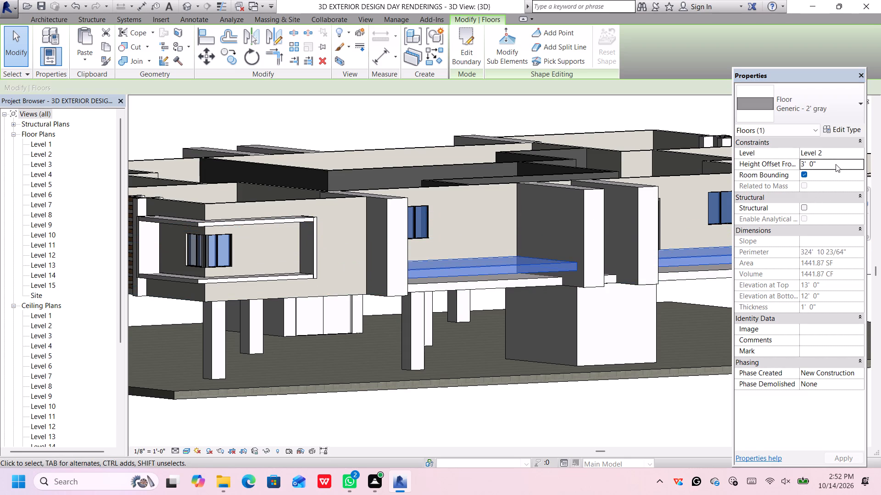
left_click(826, 165)
key("BackSpace")
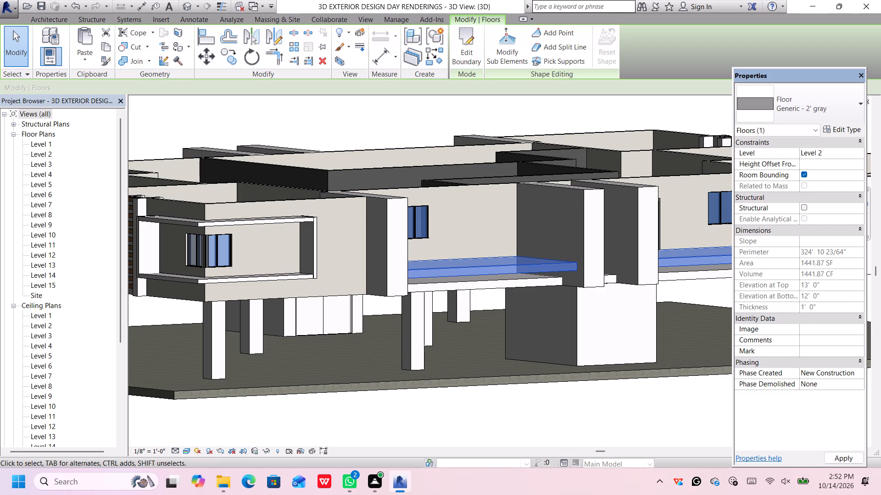
type("2'")
key("Return")
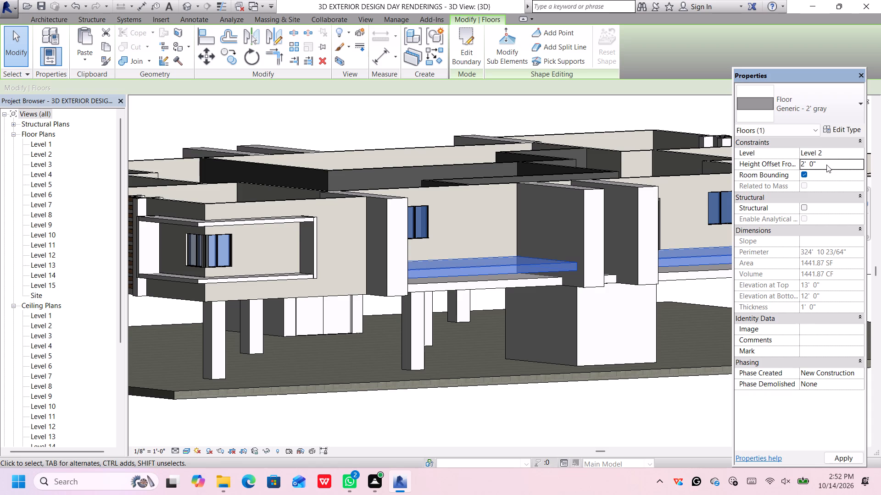
key("Return")
scroll(703, 244, "down", 5)
left_click(634, 374)
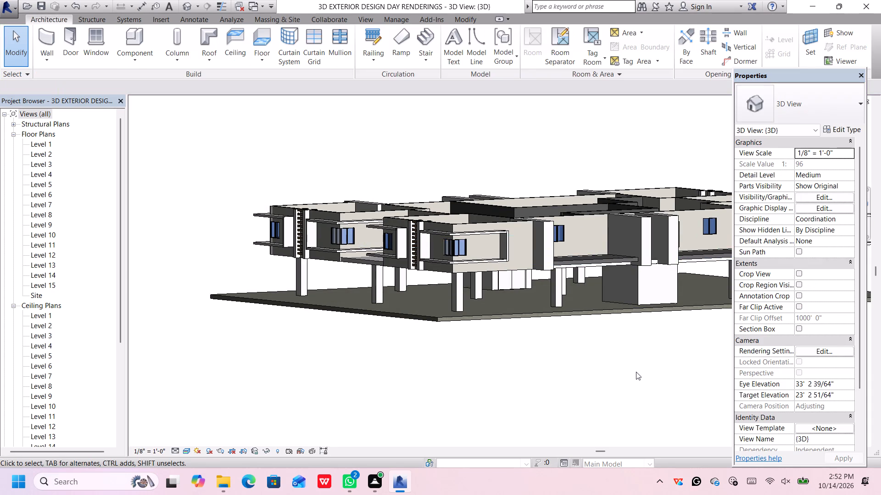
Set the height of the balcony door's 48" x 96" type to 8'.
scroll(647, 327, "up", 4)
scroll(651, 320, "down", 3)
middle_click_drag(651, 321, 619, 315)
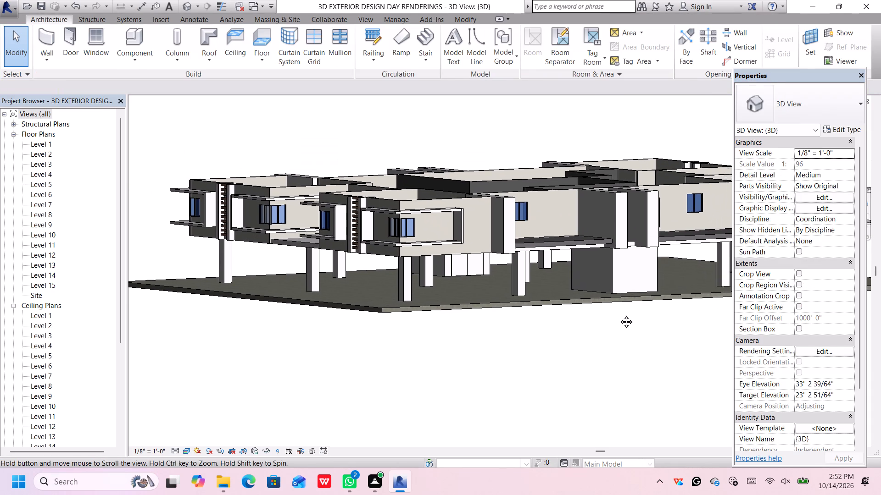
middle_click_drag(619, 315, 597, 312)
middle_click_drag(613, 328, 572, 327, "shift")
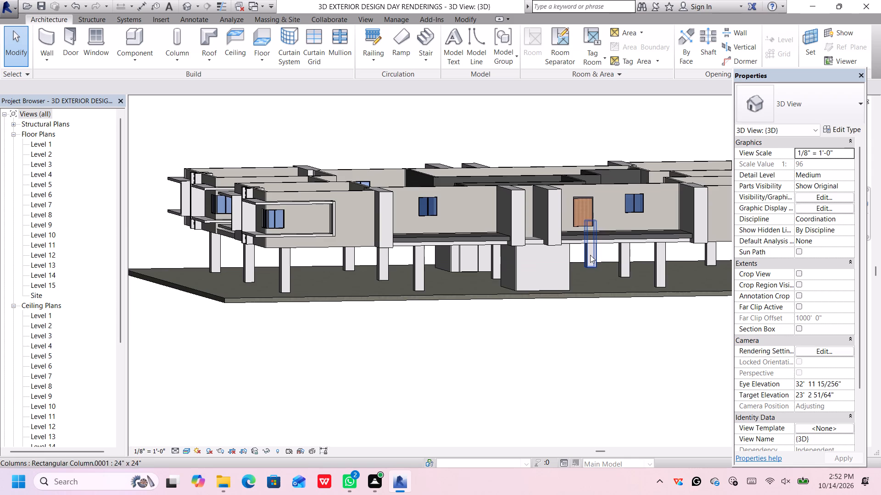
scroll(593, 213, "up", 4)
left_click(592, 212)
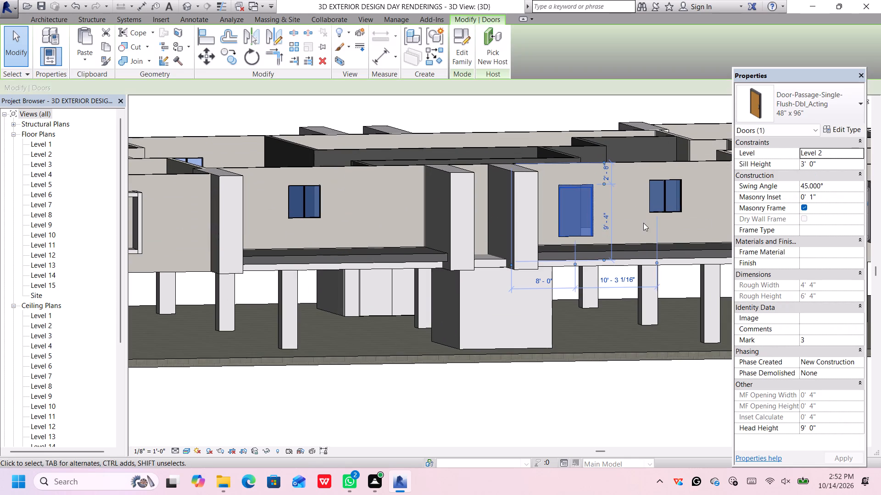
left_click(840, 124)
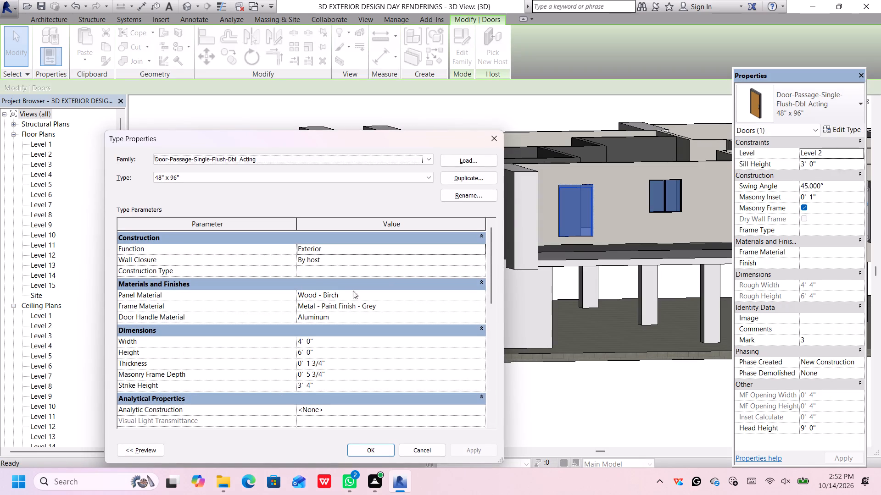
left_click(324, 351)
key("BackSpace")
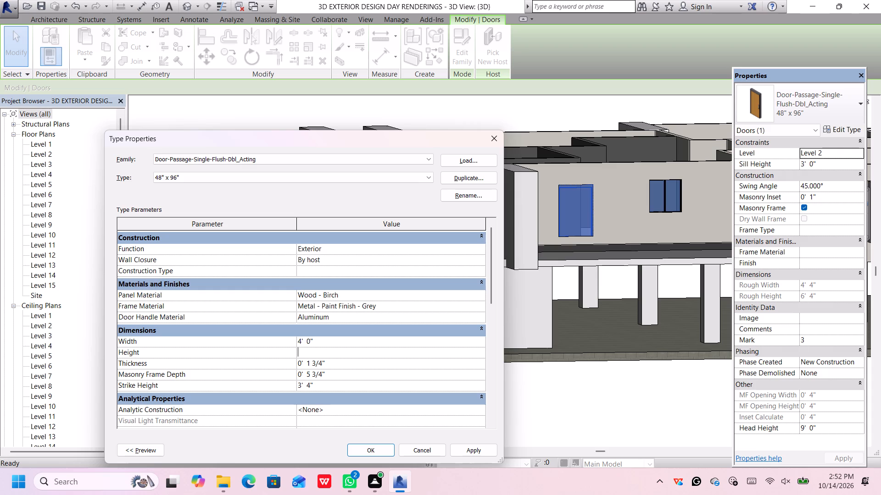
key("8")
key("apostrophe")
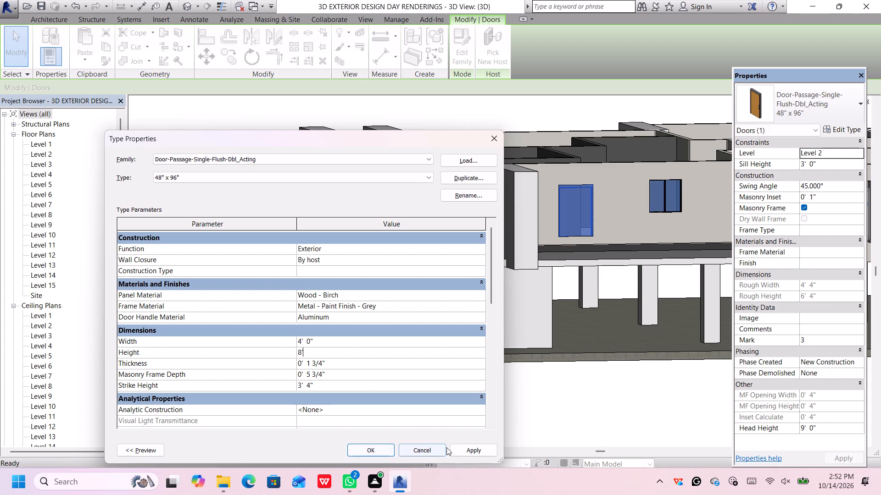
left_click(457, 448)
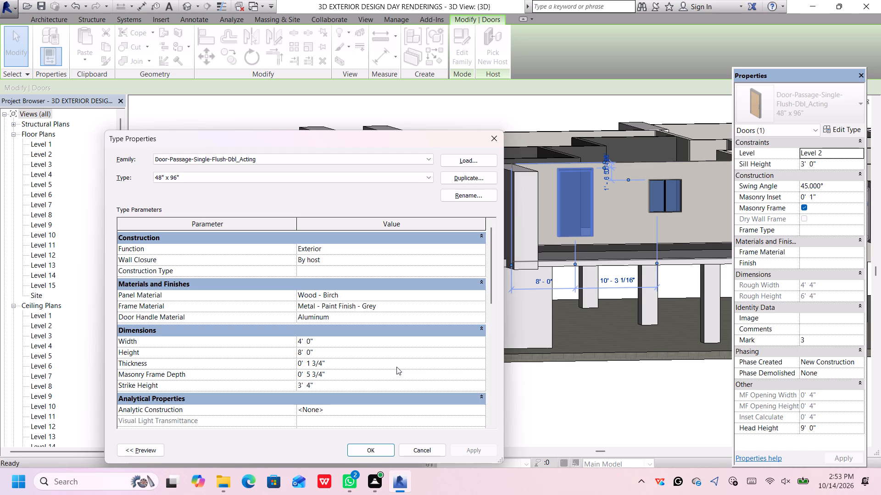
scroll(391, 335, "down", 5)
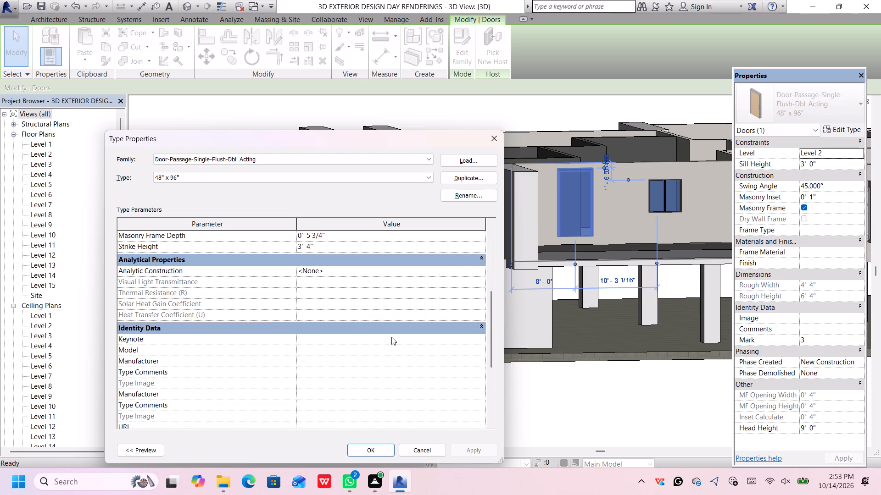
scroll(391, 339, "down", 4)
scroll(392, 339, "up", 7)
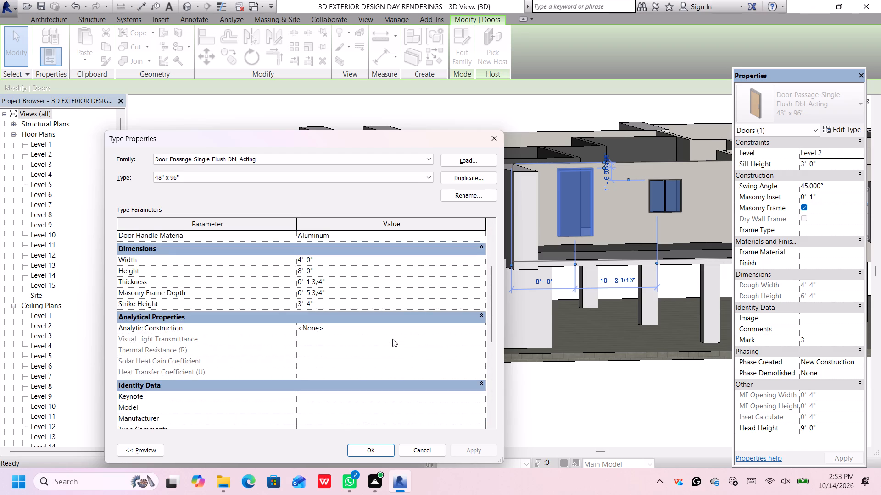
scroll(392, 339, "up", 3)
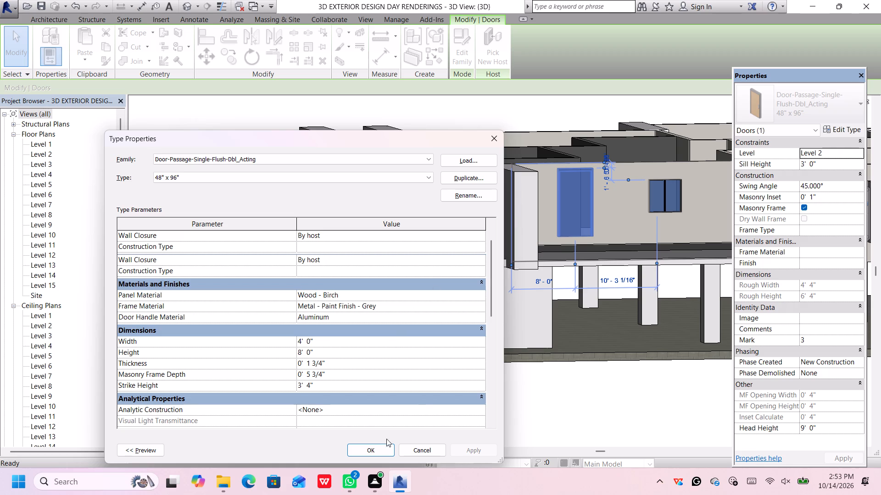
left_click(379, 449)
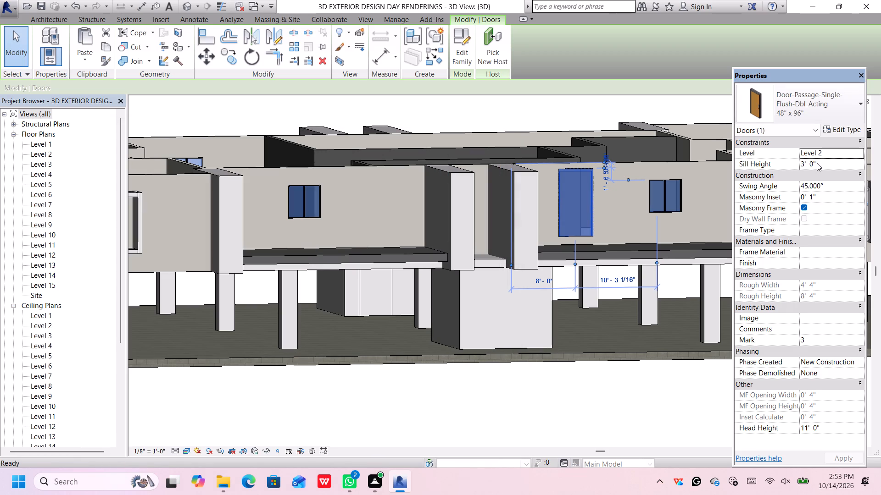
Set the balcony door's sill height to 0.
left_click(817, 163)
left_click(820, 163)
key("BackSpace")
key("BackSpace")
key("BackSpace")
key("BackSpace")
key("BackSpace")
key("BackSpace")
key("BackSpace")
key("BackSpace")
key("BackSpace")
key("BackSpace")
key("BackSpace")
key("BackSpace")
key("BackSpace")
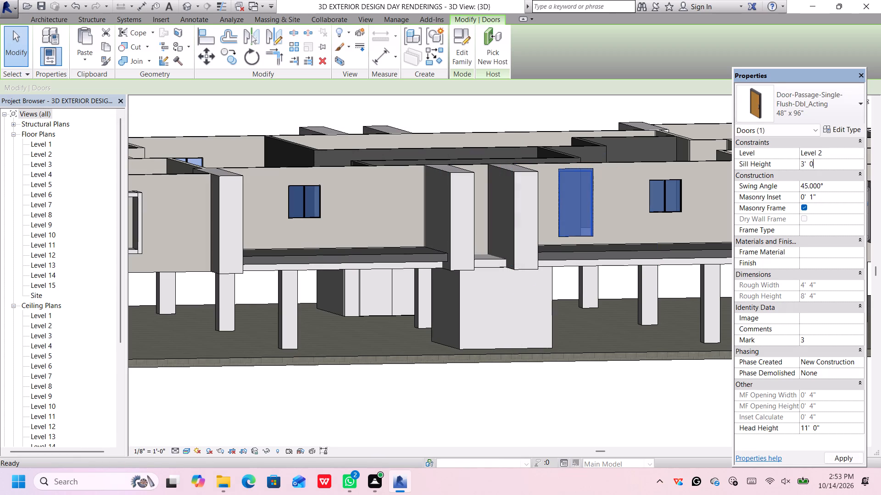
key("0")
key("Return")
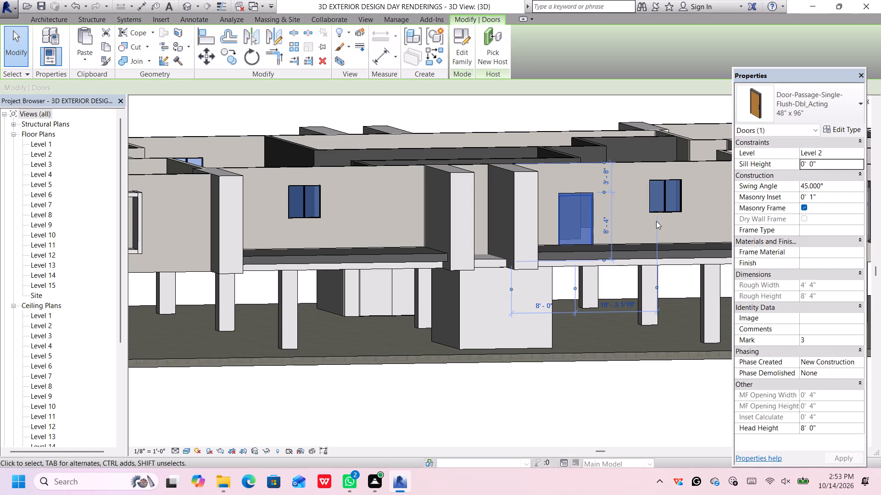
Set the balcony door's sill height to 2' above Level 2.
scroll(583, 242, "up", 1)
scroll(591, 242, "down", 1)
scroll(591, 242, "up", 1)
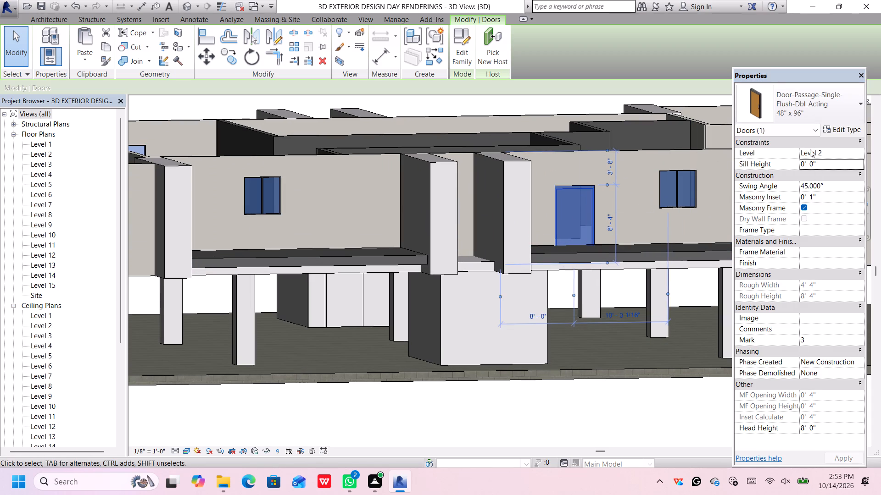
left_click(821, 162)
key("BackSpace")
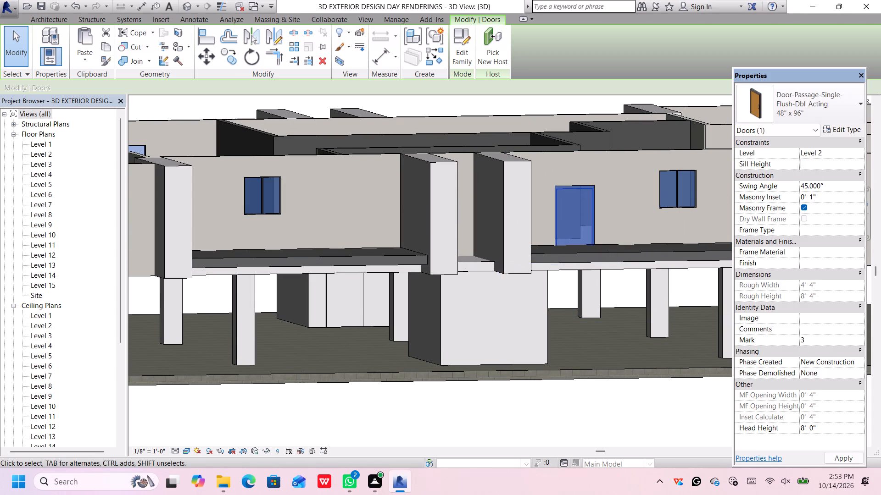
type("2'")
key("Return")
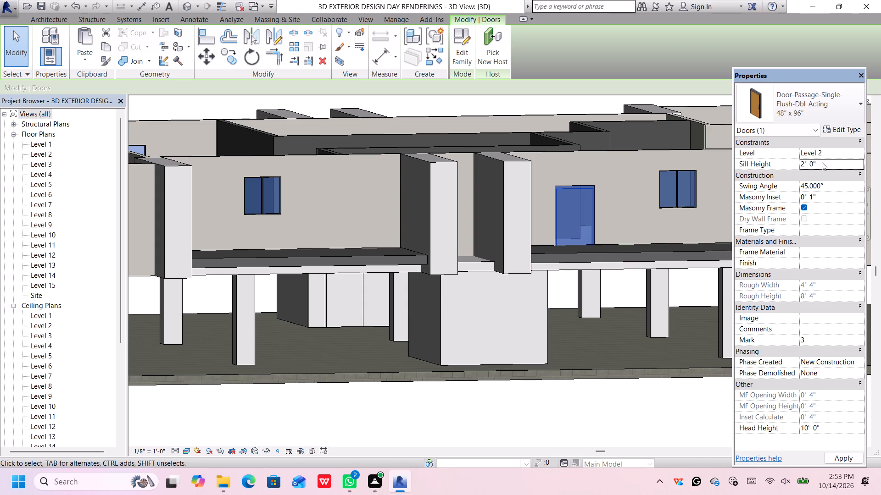
key("Return")
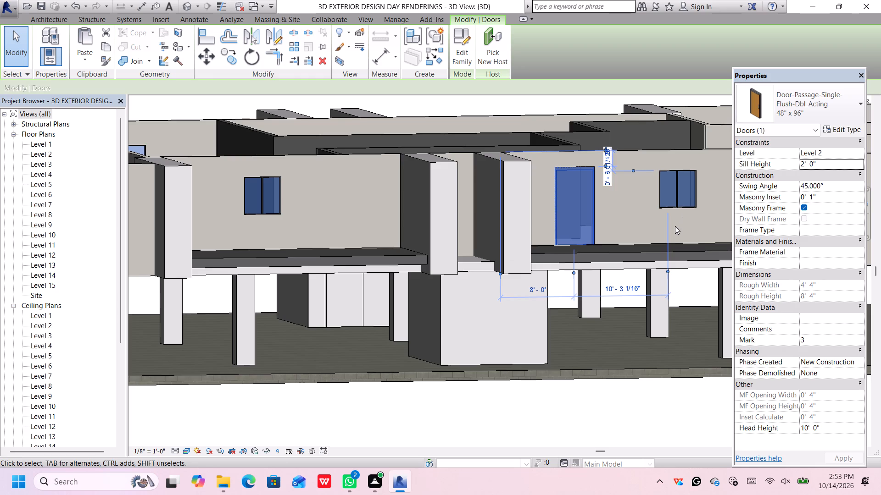
Set the height of the balcony door's 48" x 96" type to 7' and apply it.
middle_click_drag(669, 225, 589, 224)
scroll(413, 239, "up", 3)
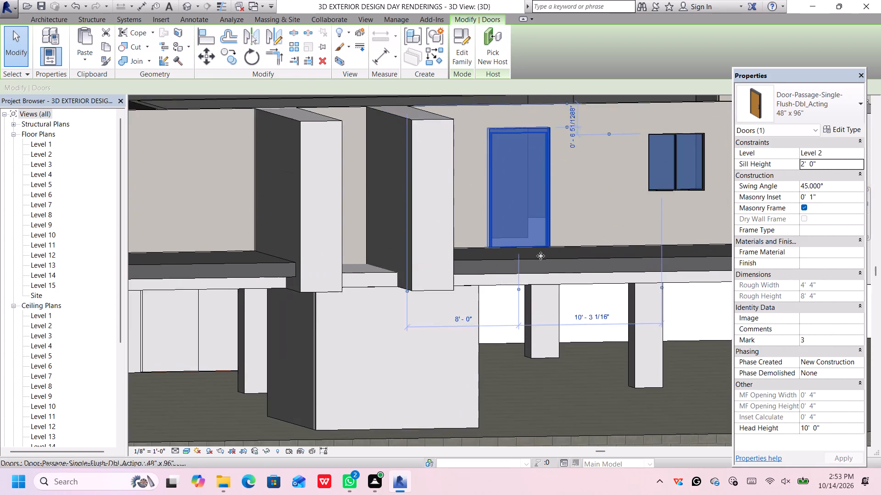
scroll(541, 256, "up", 2)
scroll(541, 254, "down", 5)
middle_click_drag(541, 239, 523, 228)
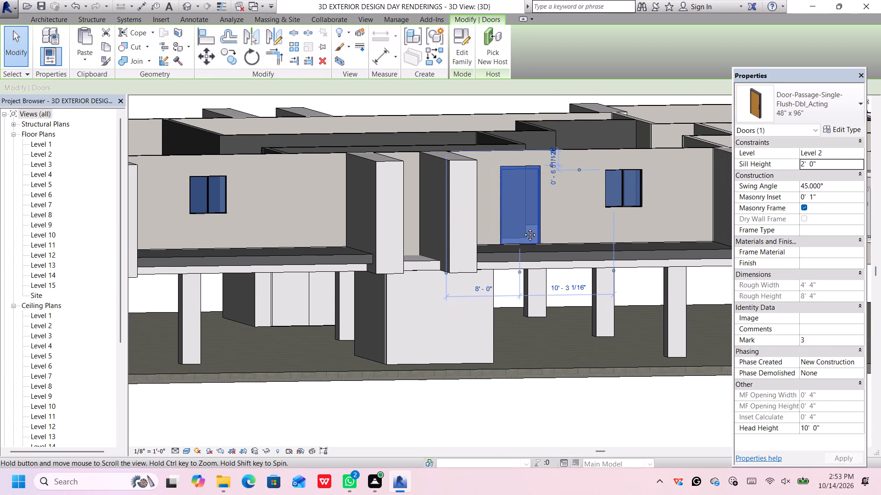
middle_click_drag(523, 228, 512, 224)
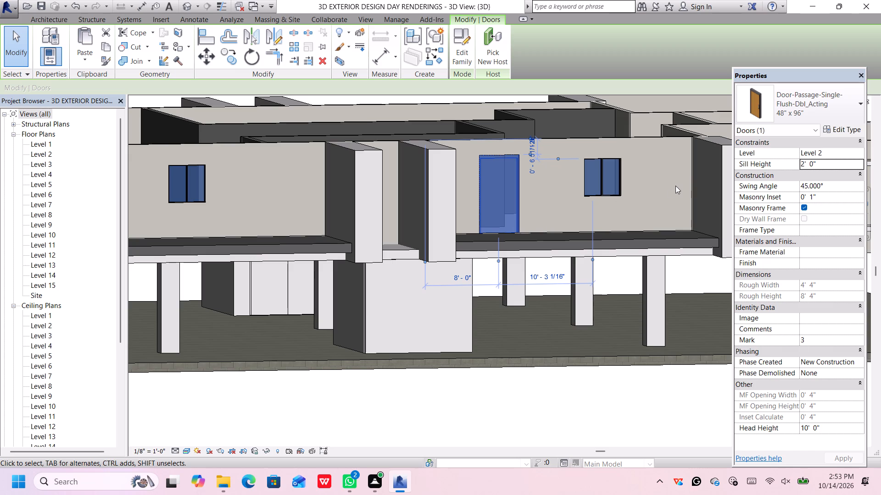
left_click(848, 130)
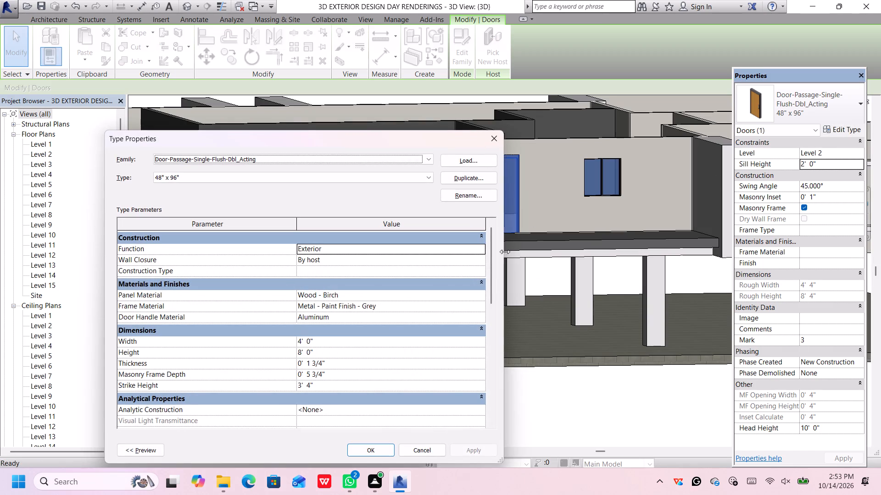
left_click(326, 354)
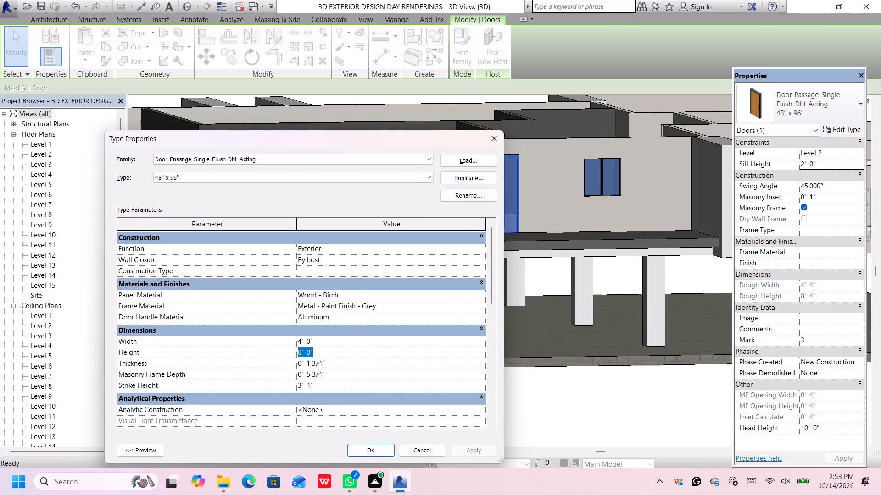
key("BackSpace")
type("7'")
key("Return")
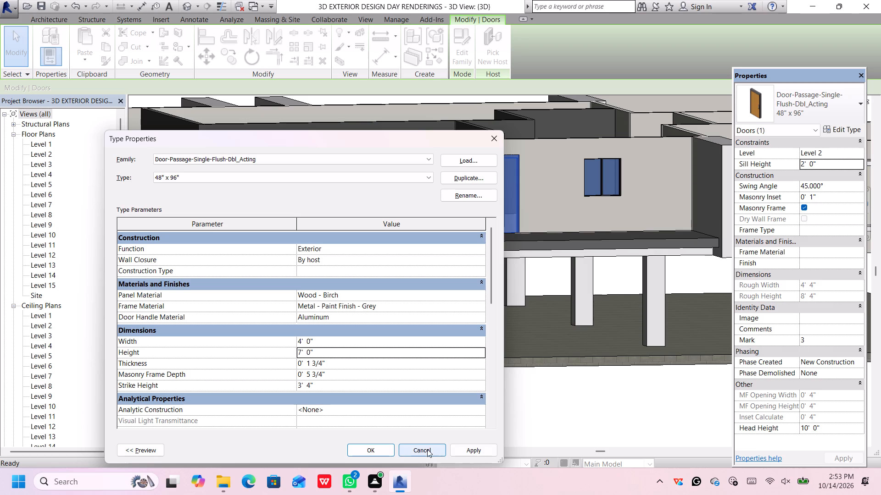
left_click(463, 448)
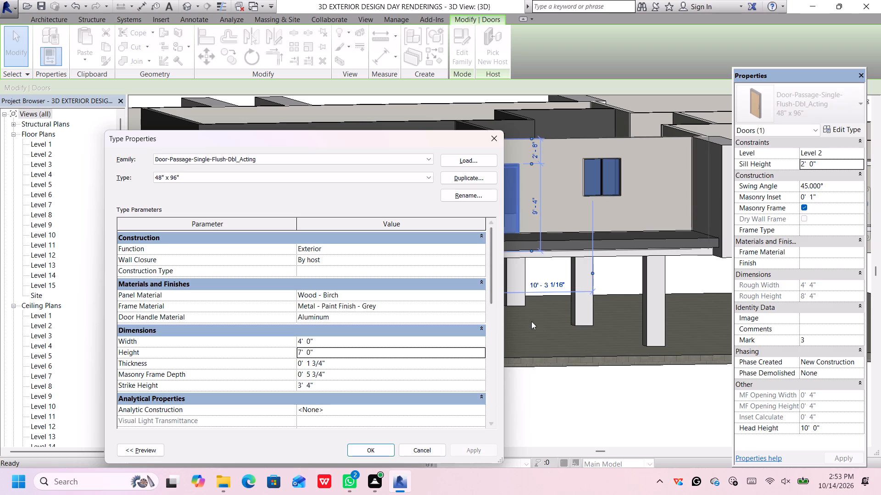
middle_click_drag(558, 283, 595, 287)
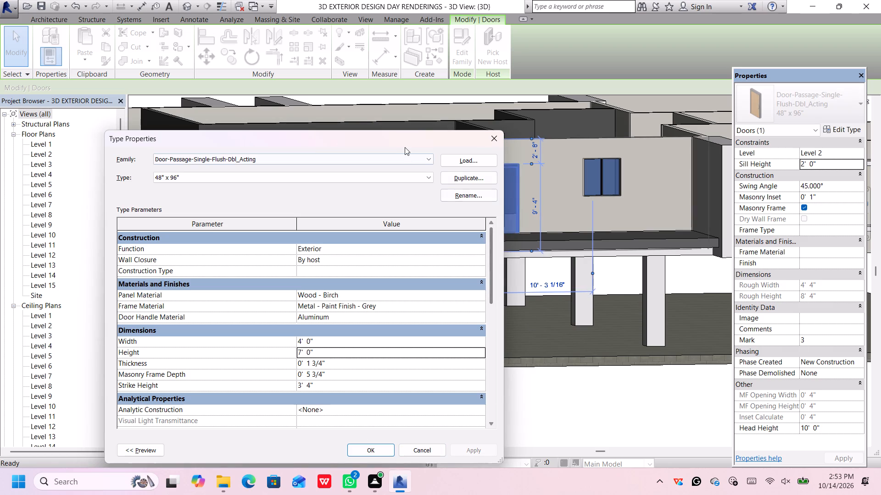
left_click_drag(404, 137, 330, 133)
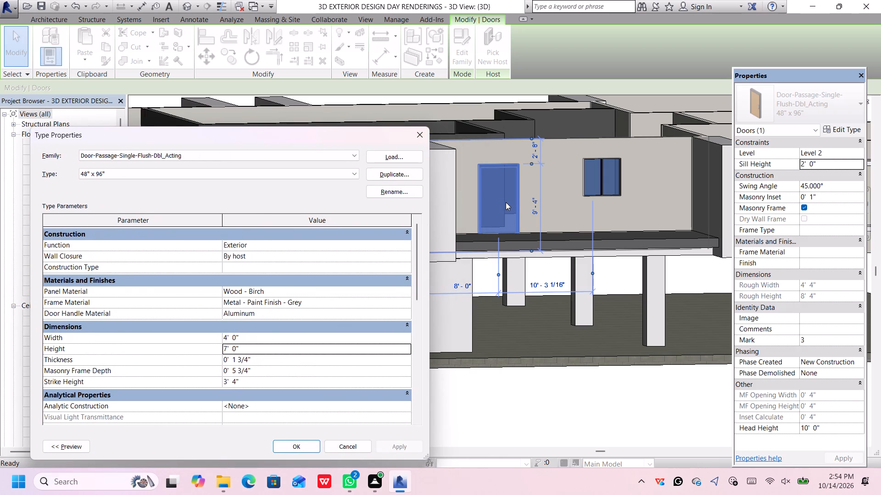
Confirm the balcony door's type changes and clear the door selection.
left_click(491, 388)
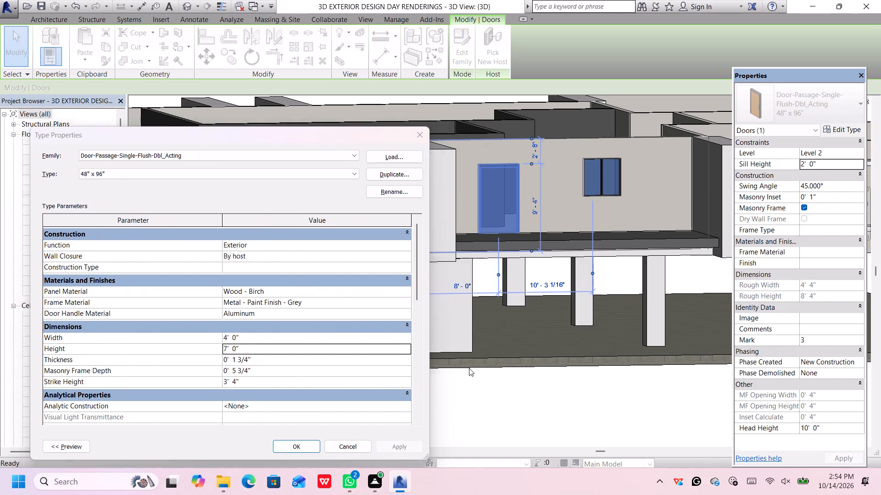
left_click(312, 445)
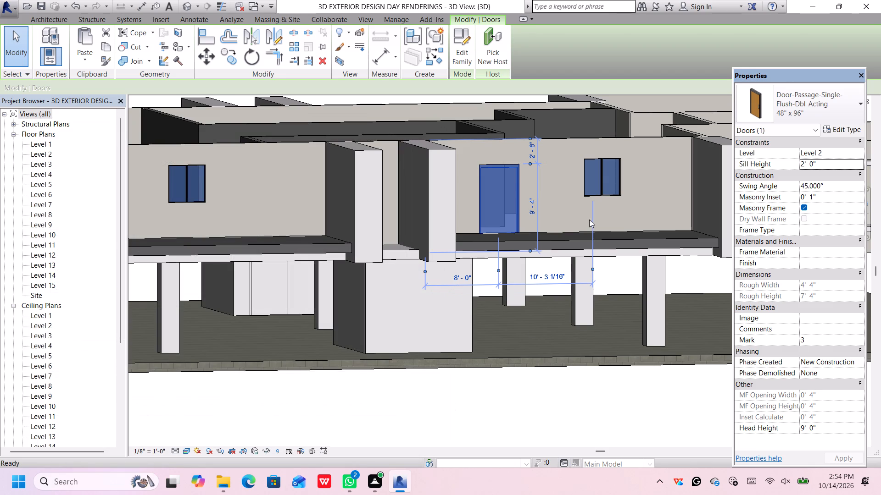
left_click(562, 208)
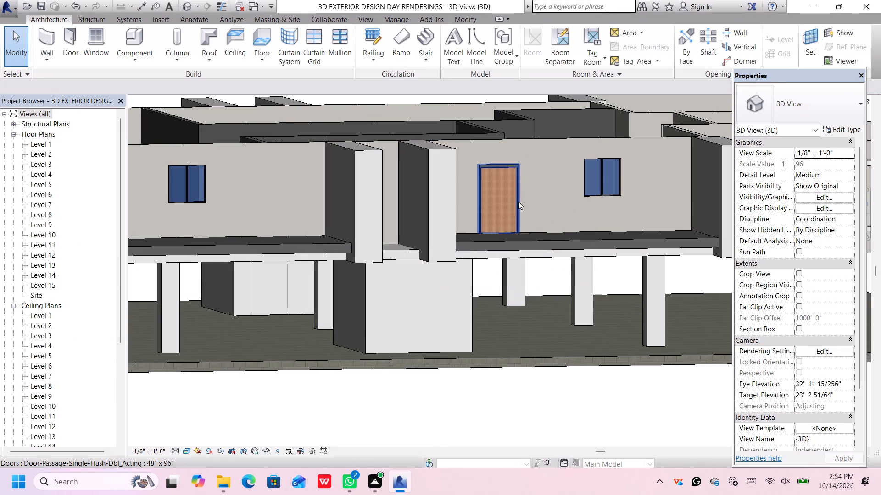
Open the balcony door type's panel material, filter the project materials to Wood, and bring up the appearance asset library.
left_click(518, 201)
left_click(839, 129)
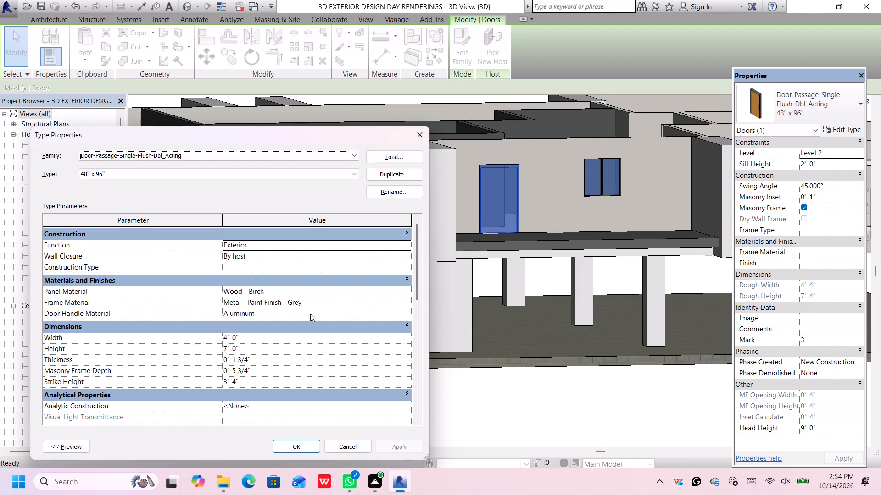
left_click(406, 294)
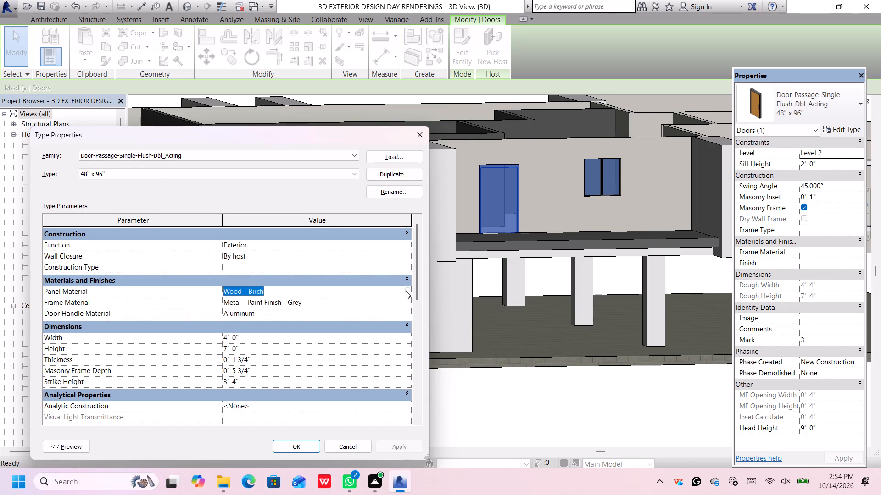
left_click(406, 290)
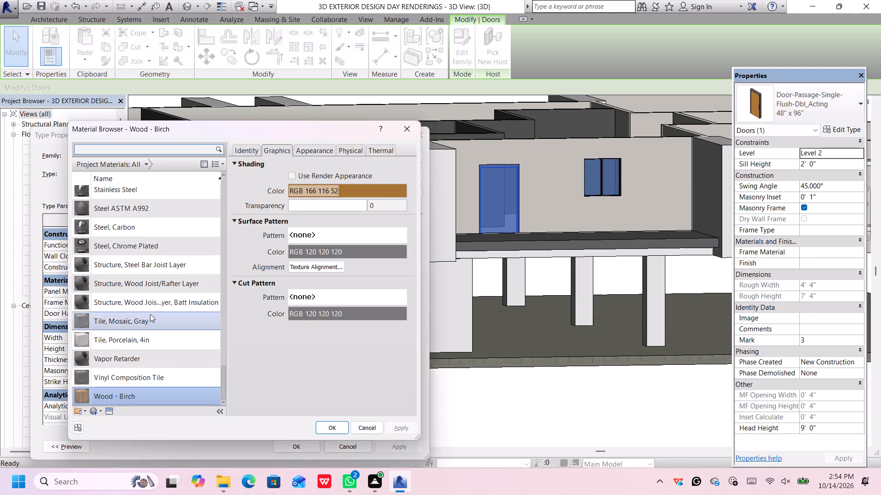
left_click(146, 162)
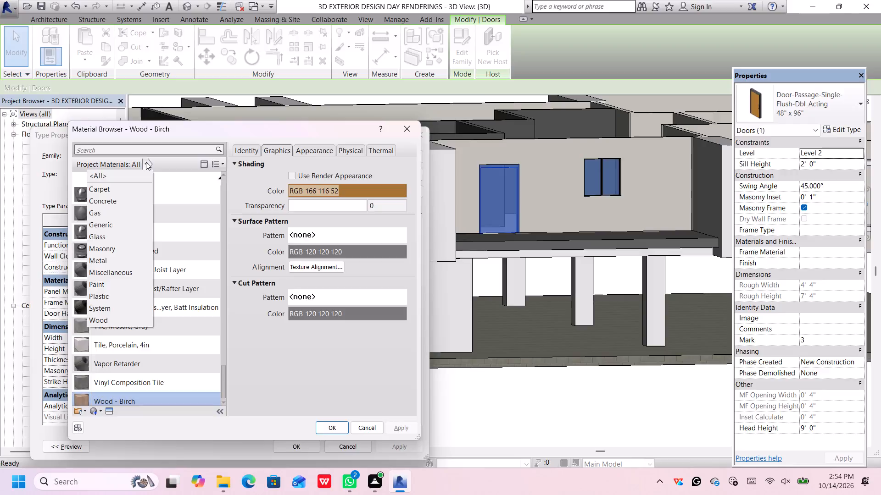
left_click(134, 319)
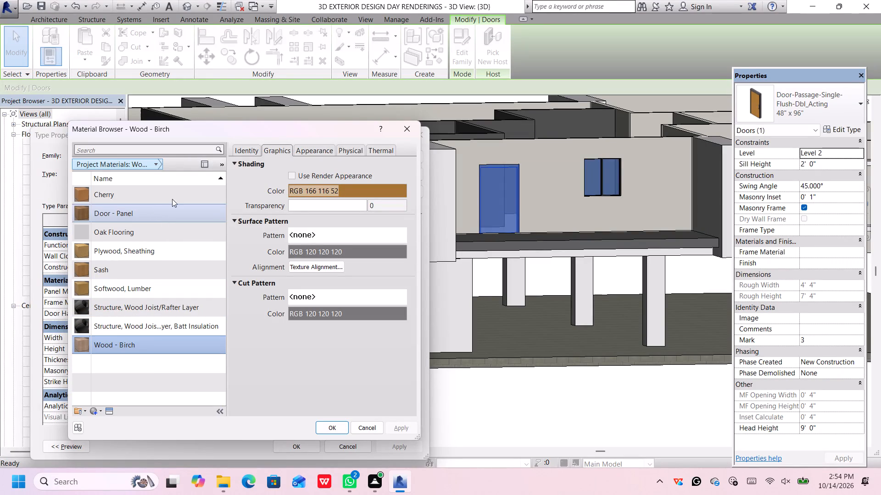
left_click(111, 411)
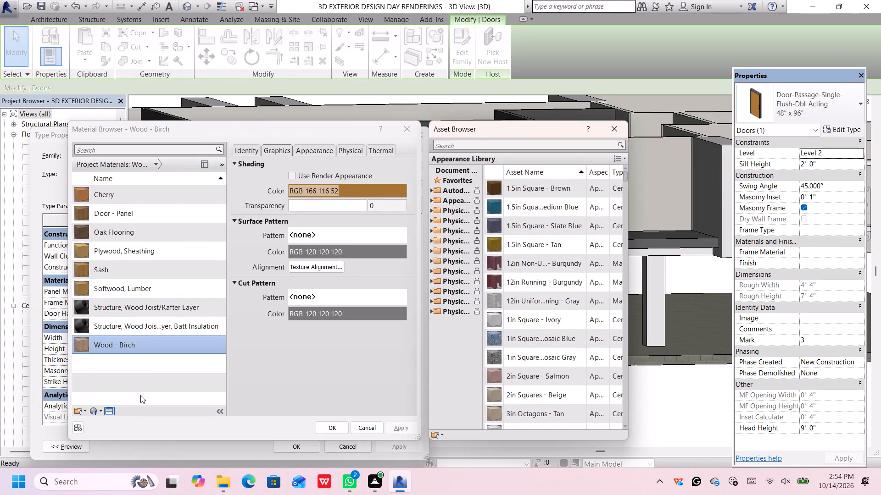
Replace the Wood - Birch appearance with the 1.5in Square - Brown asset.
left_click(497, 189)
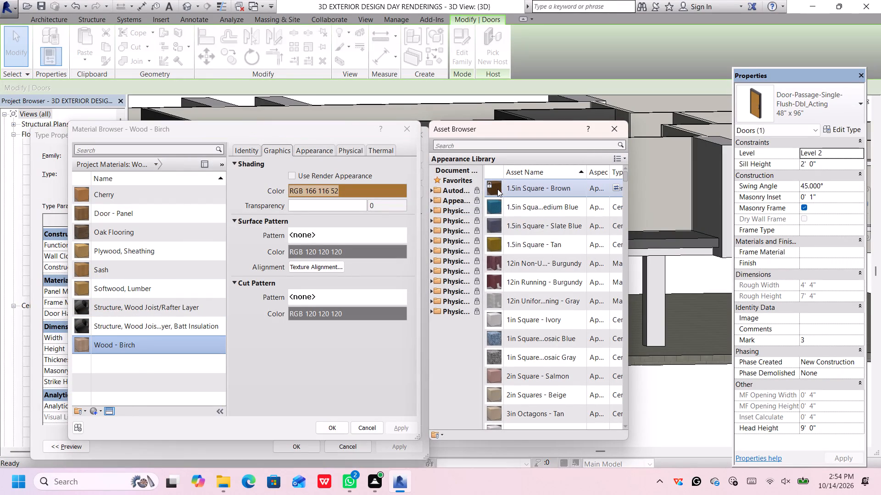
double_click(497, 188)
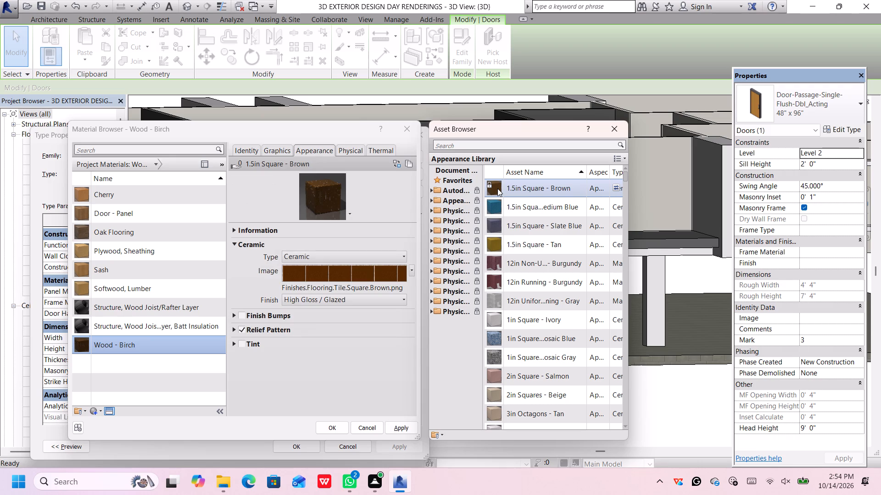
Search the assets for wood, give Wood - Birch the Red Oak - Natural Classic appearance, and apply it to the door type.
left_click(509, 147)
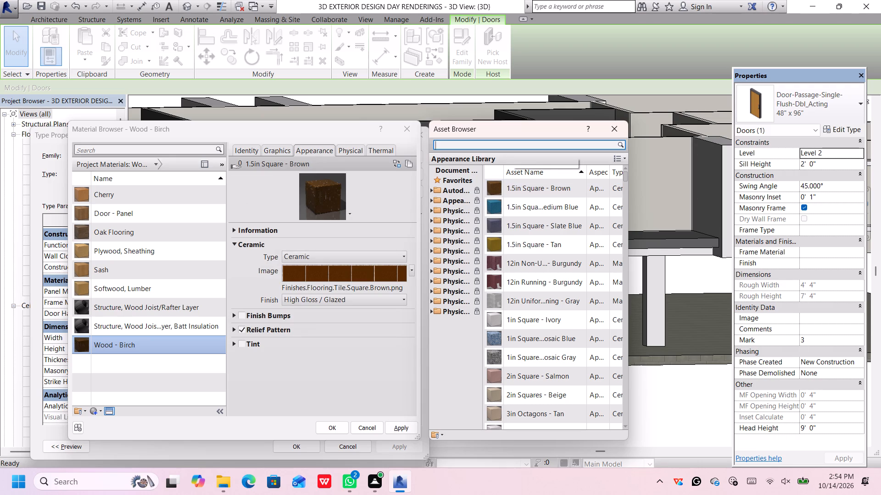
type("woo")
key("d")
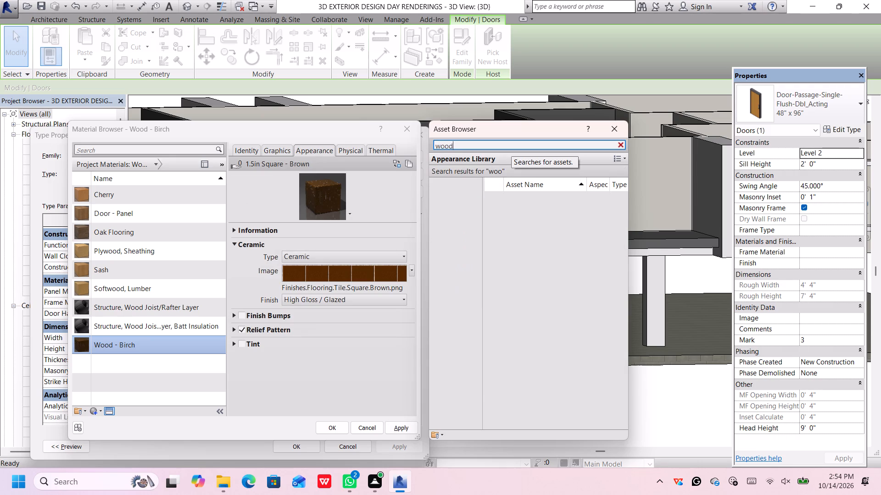
key("Return")
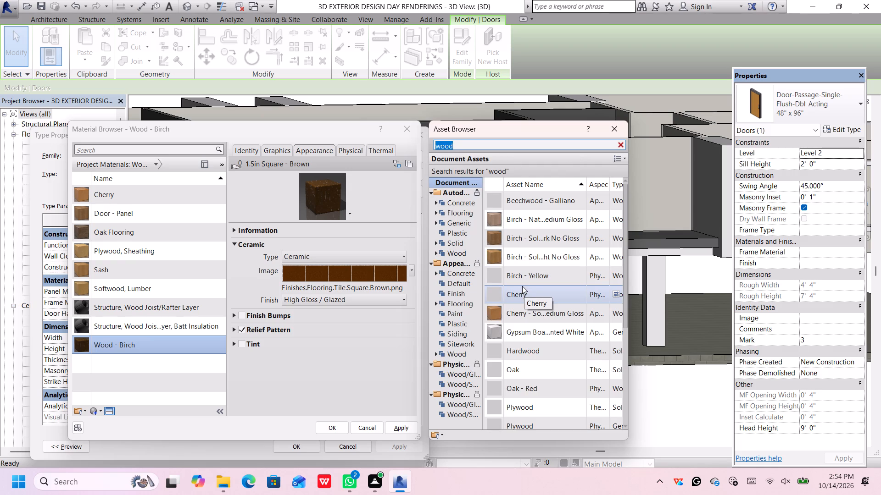
scroll(545, 268, "down", 6)
left_click(531, 303)
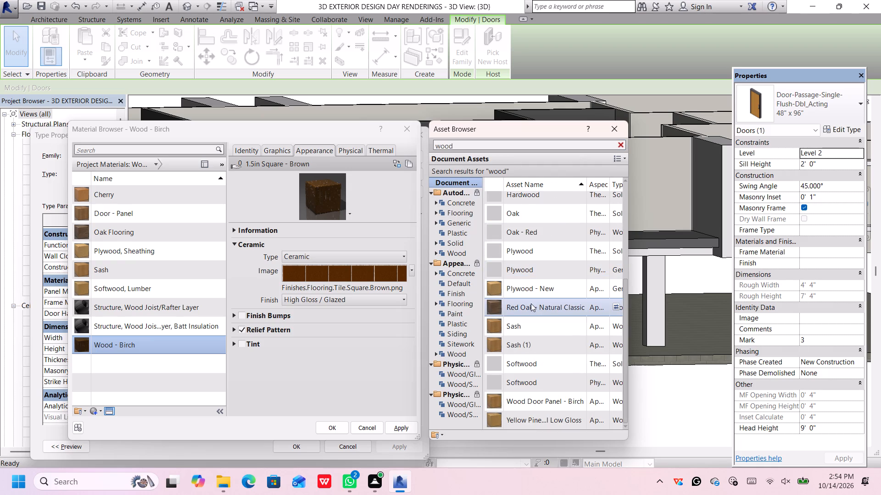
double_click(531, 303)
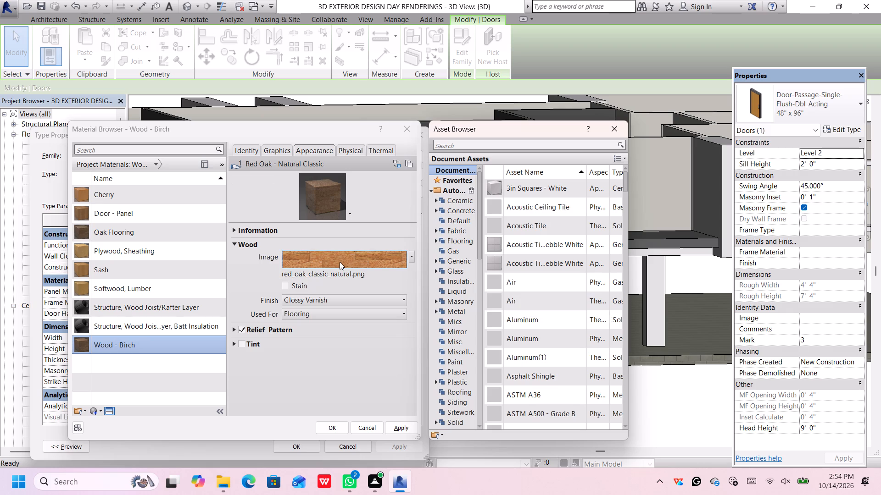
left_click(405, 429)
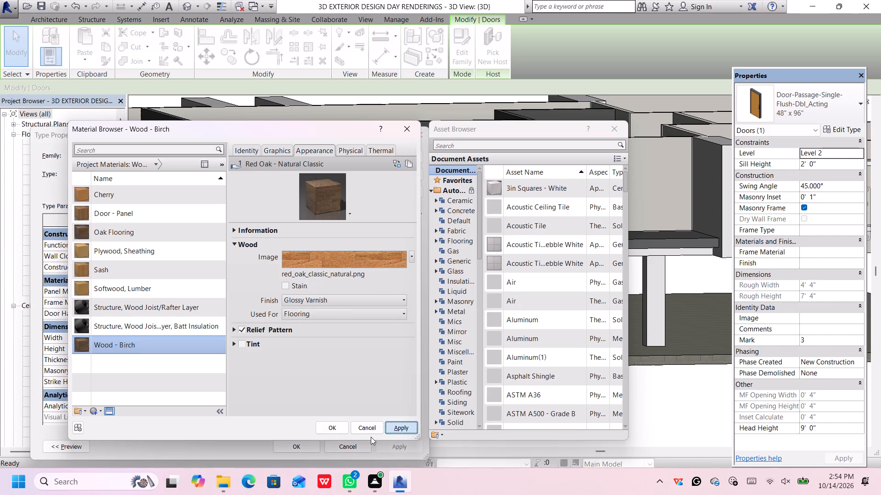
left_click(335, 426)
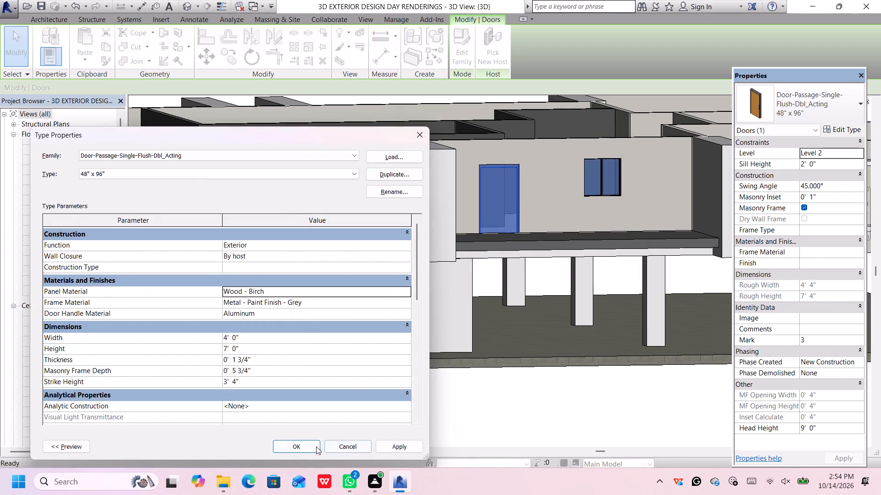
left_click(390, 448)
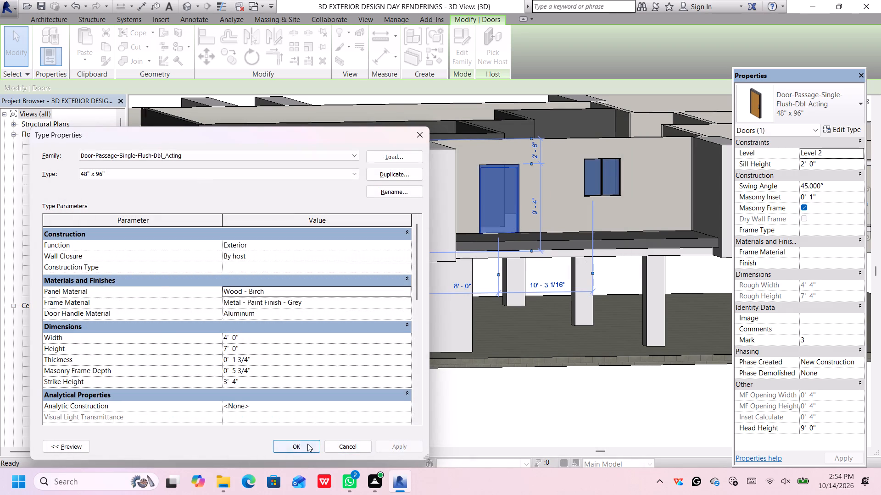
left_click(307, 444)
left_click(463, 385)
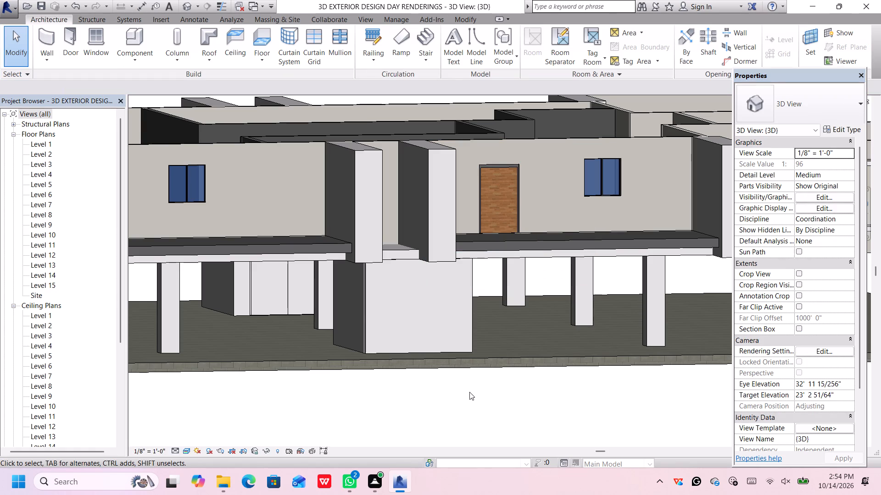
Examine the balcony door's wood finish against the whole facade and up close.
scroll(507, 297, "down", 4)
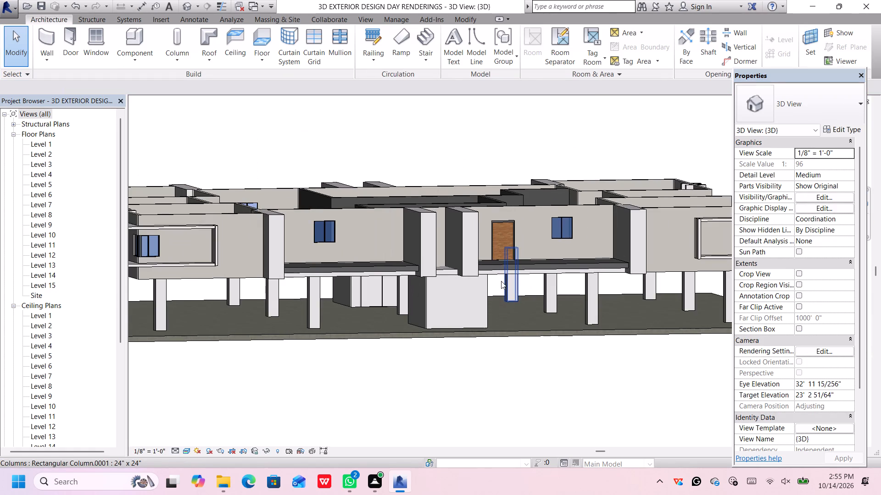
scroll(501, 281, "up", 1)
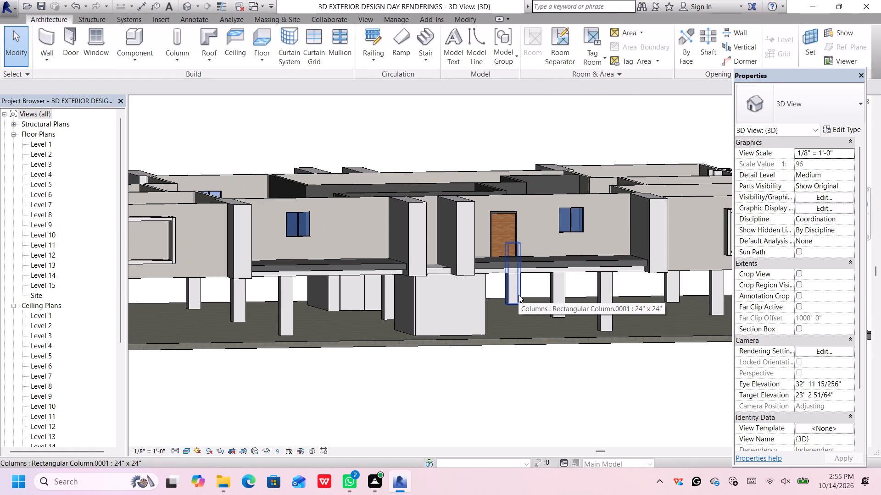
scroll(519, 289, "down", 3)
middle_click_drag(468, 348, 469, 348)
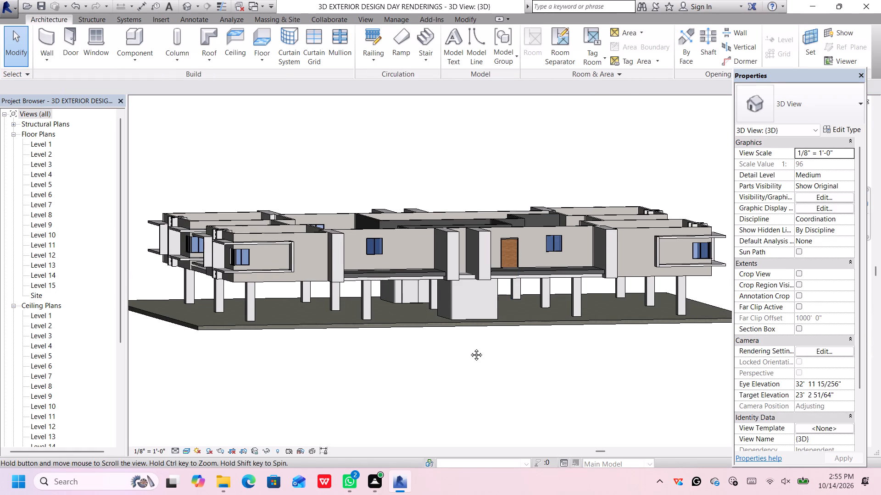
middle_click_drag(469, 348, 471, 335)
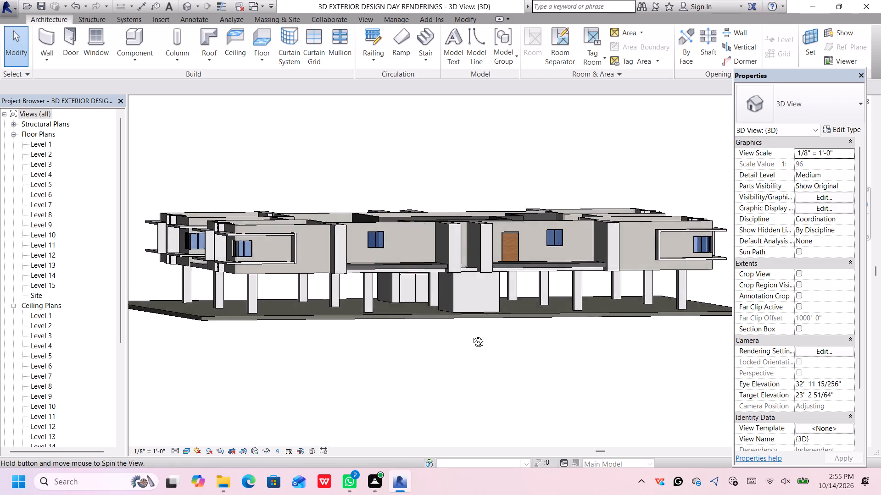
middle_click_drag(471, 335, 469, 359)
scroll(486, 320, "up", 4)
scroll(535, 266, "up", 4)
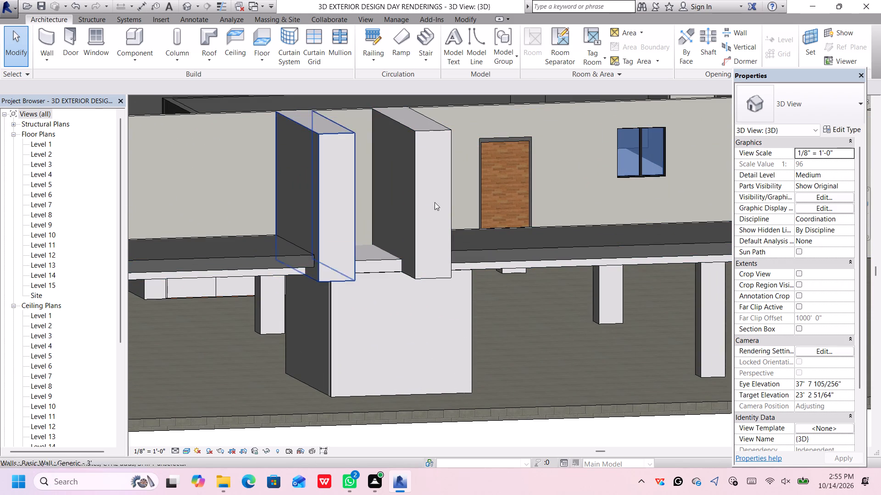
scroll(523, 219, "up", 6)
scroll(529, 225, "down", 7)
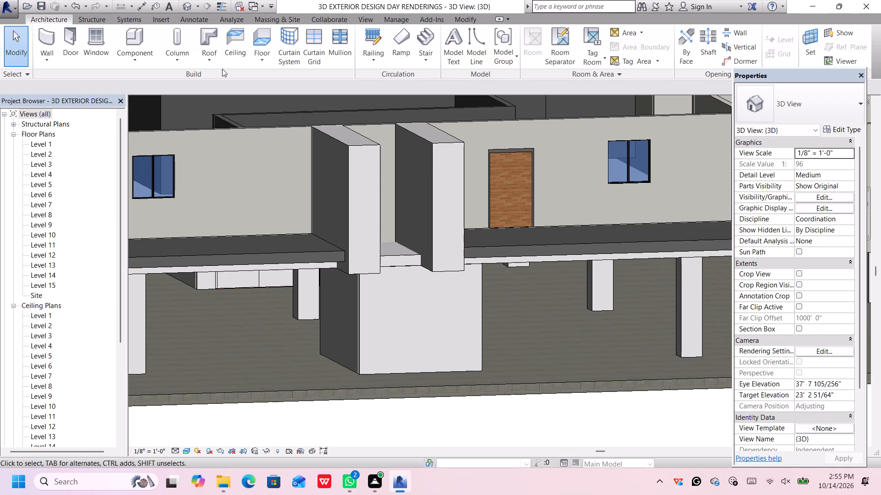
Place a 48" x 96" Door-Passage-Single-Flush-Dbl_Acting door on the other balcony, between its window and the projecting wall, about 3' 6" from that wall.
left_click(76, 43)
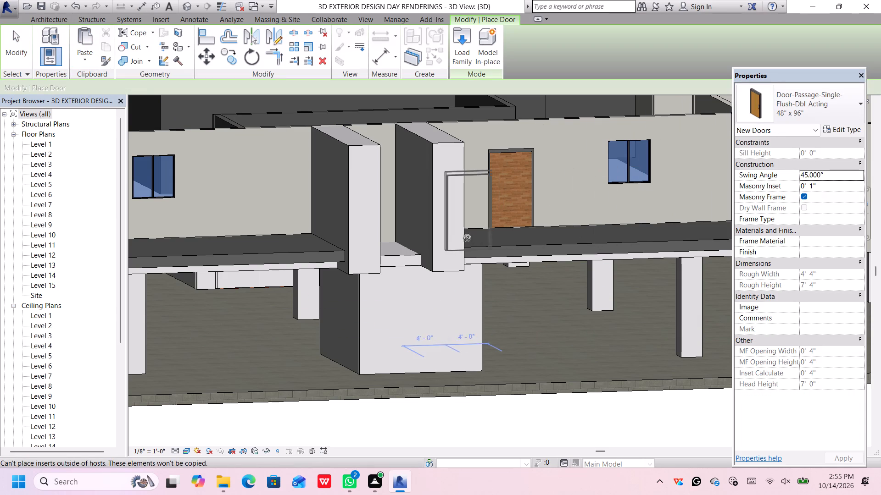
scroll(459, 238, "down", 3)
middle_click_drag(462, 237, 558, 253)
scroll(557, 253, "up", 1)
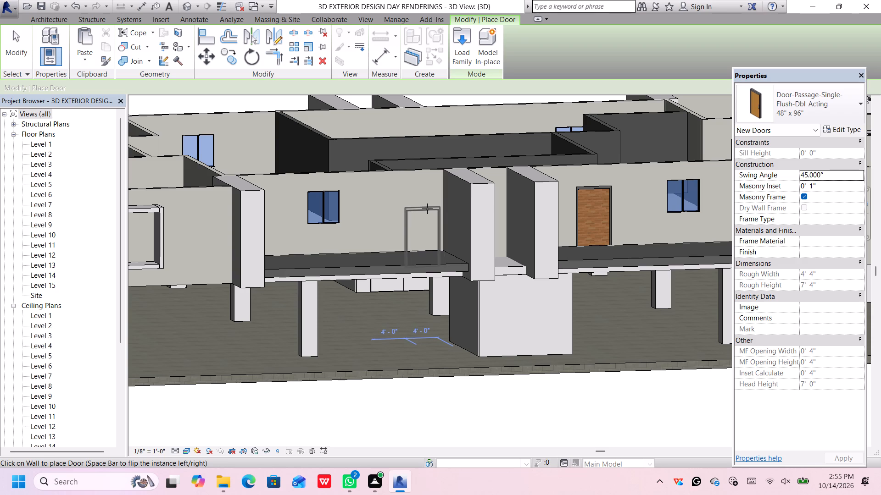
left_click(428, 209)
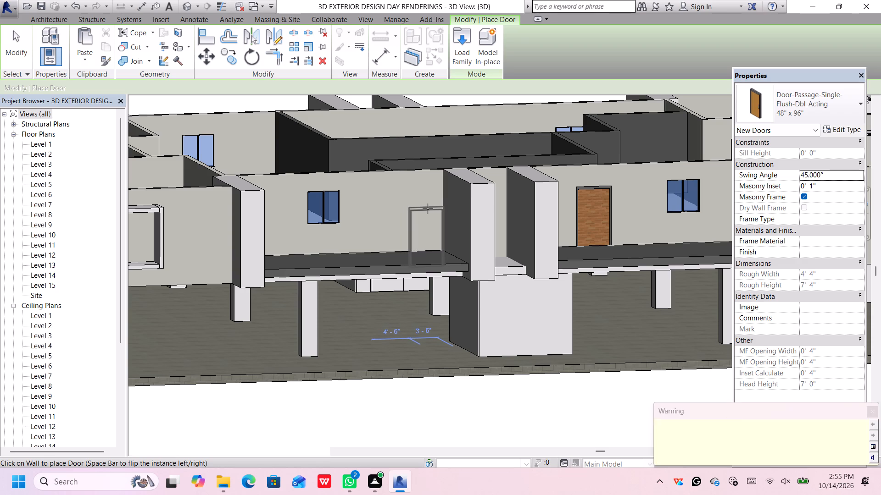
scroll(416, 284, "up", 3)
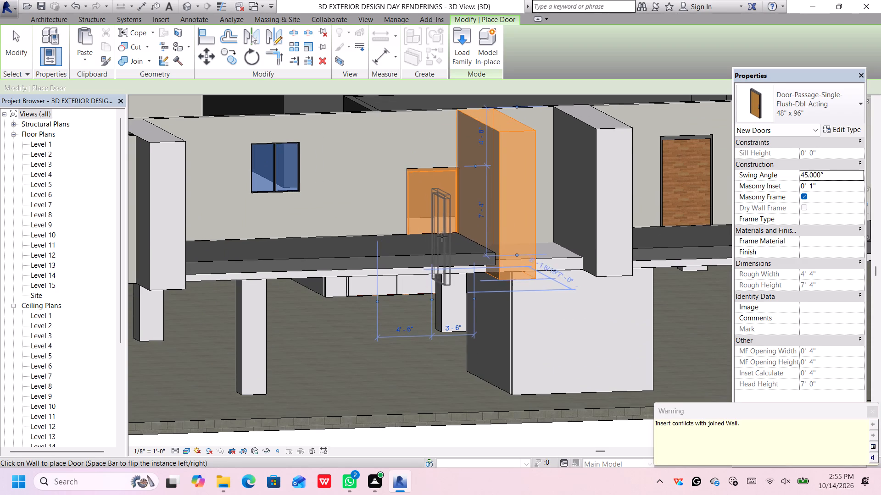
middle_click_drag(444, 235, 459, 257)
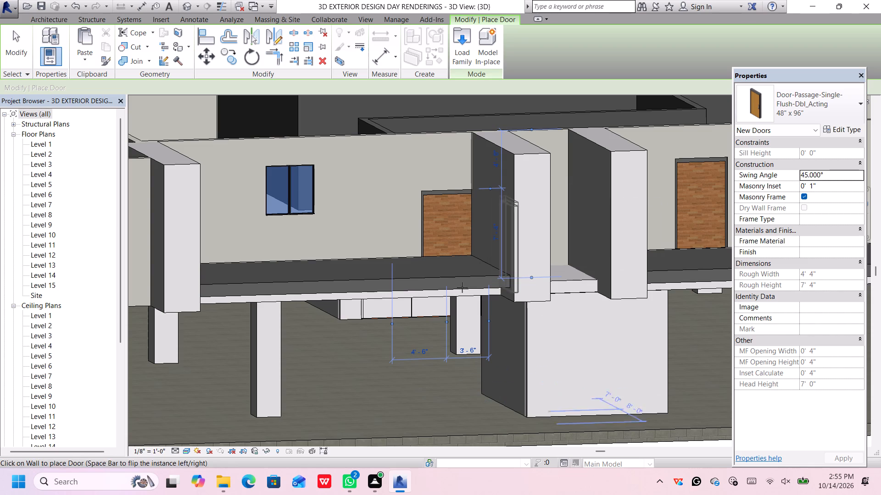
key("space")
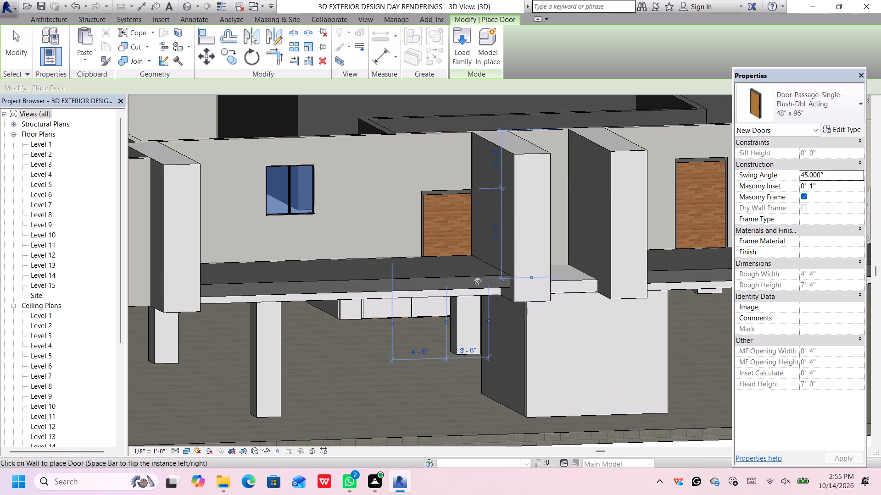
key("space")
key("Escape")
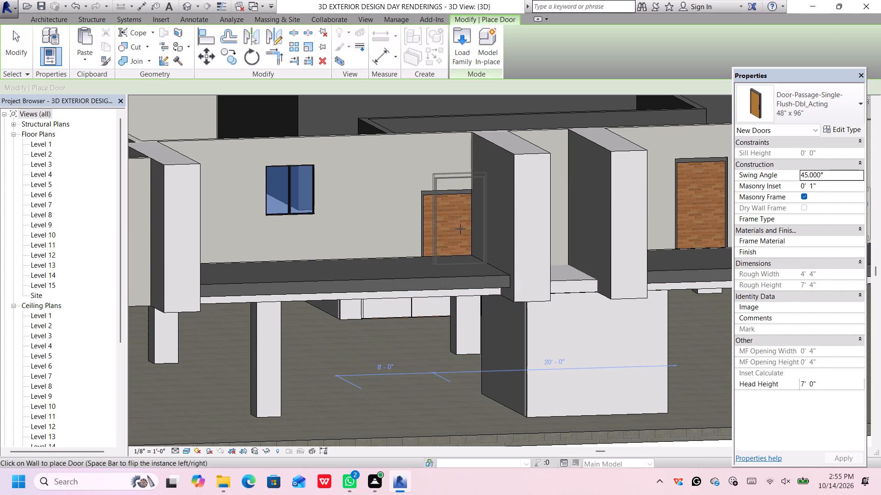
key("Escape")
Nudge the new balcony door toward the window, about 3' 8" from the projecting wall.
left_click(449, 194)
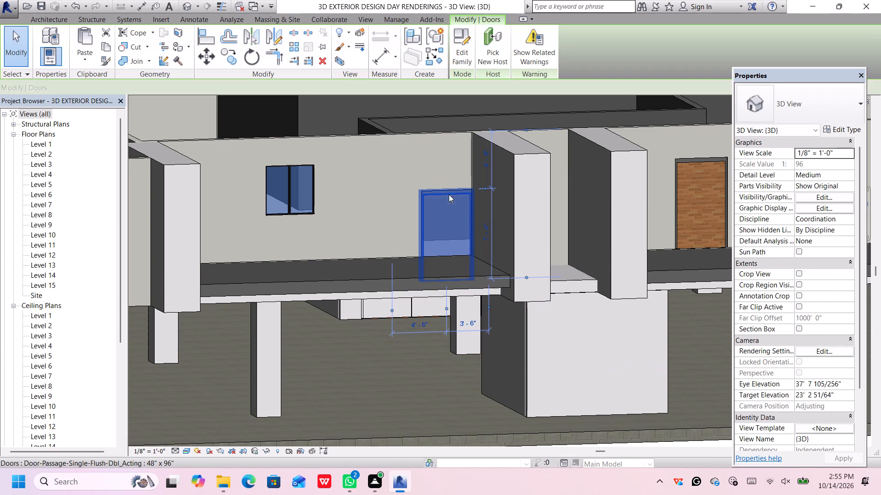
key("Left")
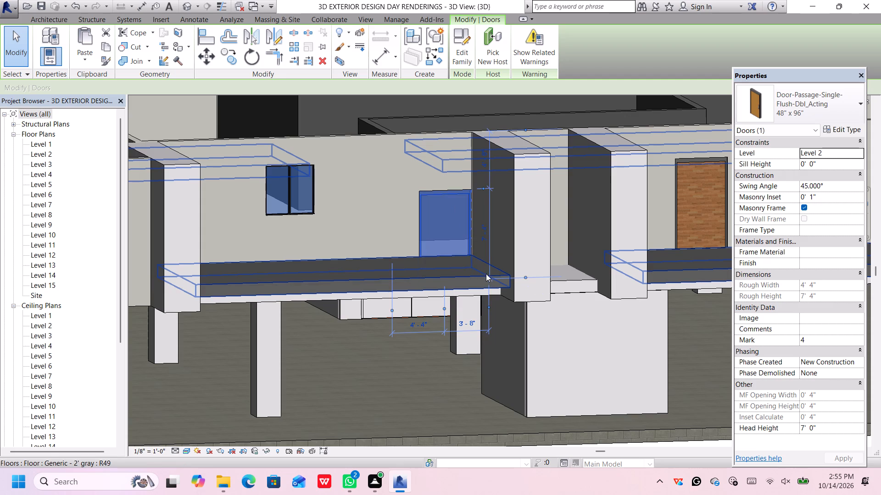
Set the sill height of the newly placed balcony door to 2' 0".
left_click(827, 163)
key("BackSpace")
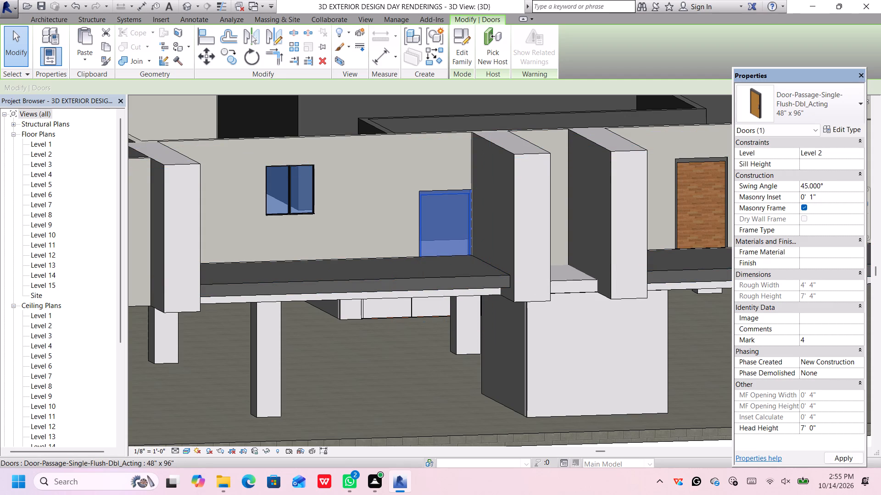
type("2'")
key("Return")
key("Return")
scroll(566, 286, "down", 4)
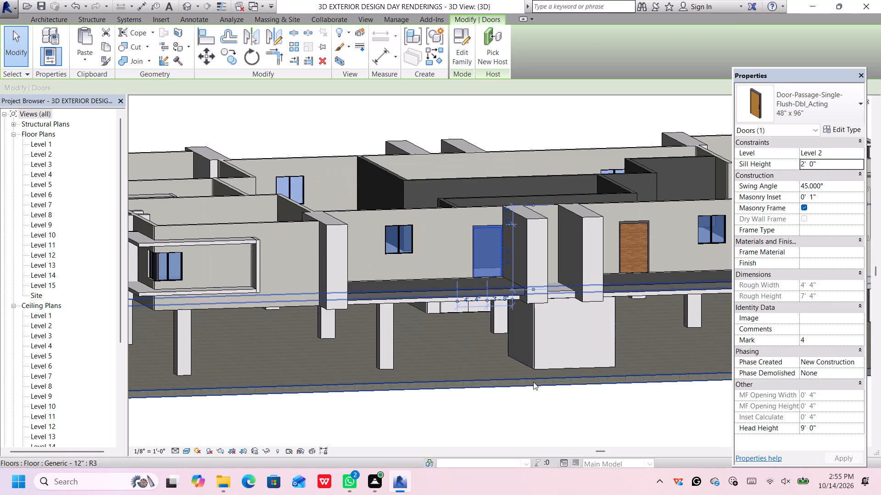
left_click(535, 405)
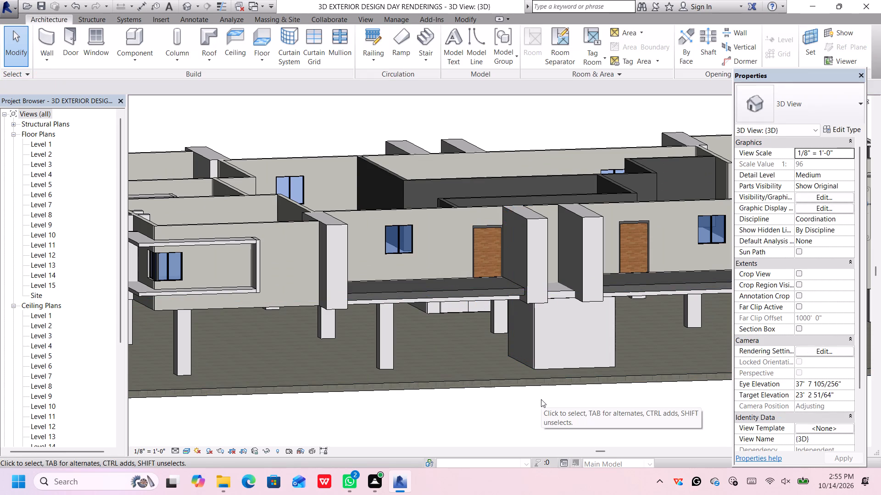
Examine the two balcony doors against the whole facade from the front and at an angle.
scroll(595, 358, "down", 1)
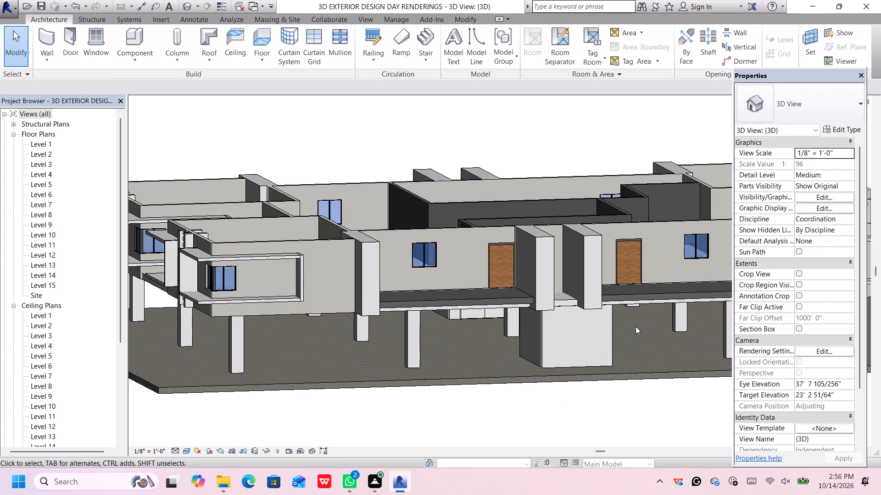
middle_click_drag(635, 326, 529, 290)
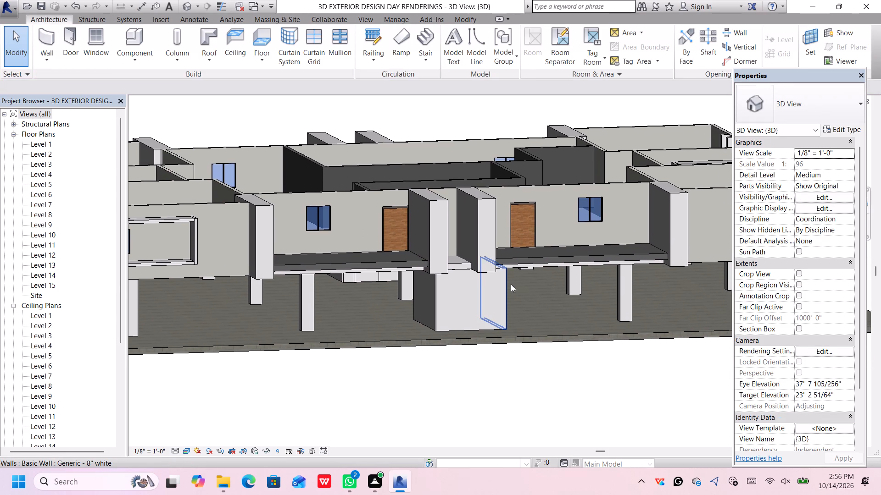
scroll(516, 231, "down", 2)
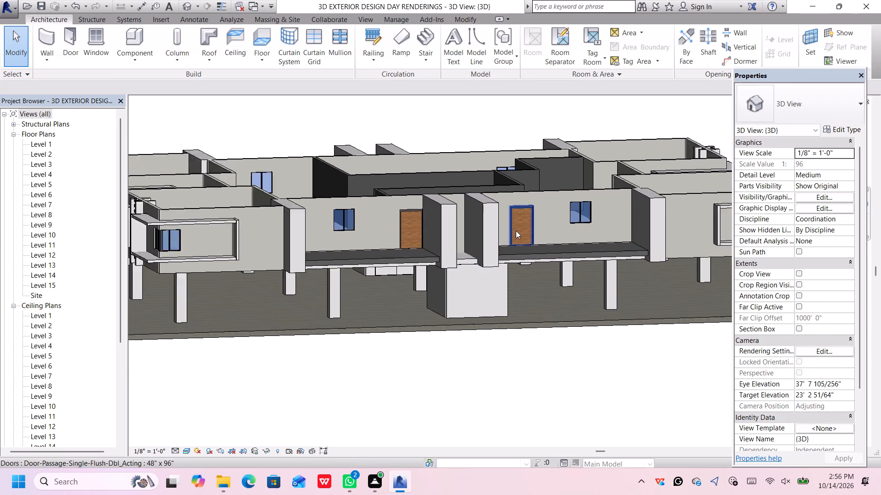
scroll(516, 231, "down", 3)
scroll(433, 328, "up", 1)
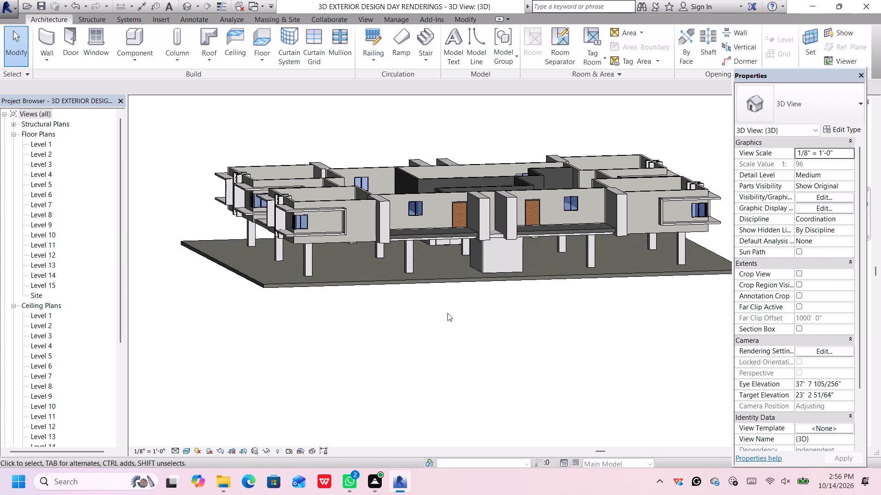
middle_click_drag(447, 313, 504, 306)
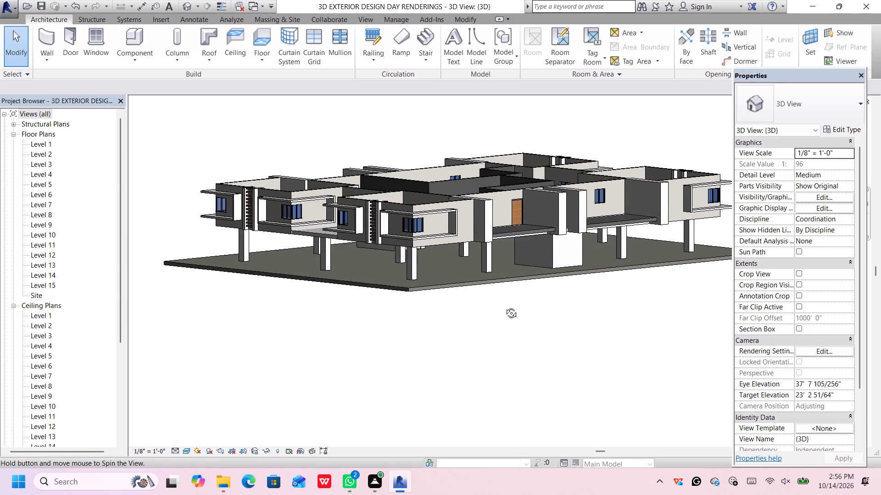
middle_click_drag(504, 306, 481, 306)
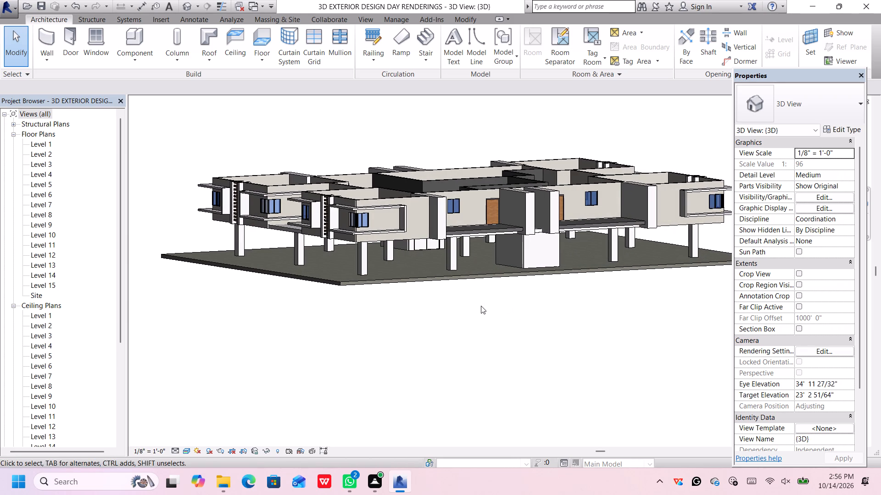
Inspect the window group beside the balcony door up close and check its type properties.
scroll(472, 220, "up", 3)
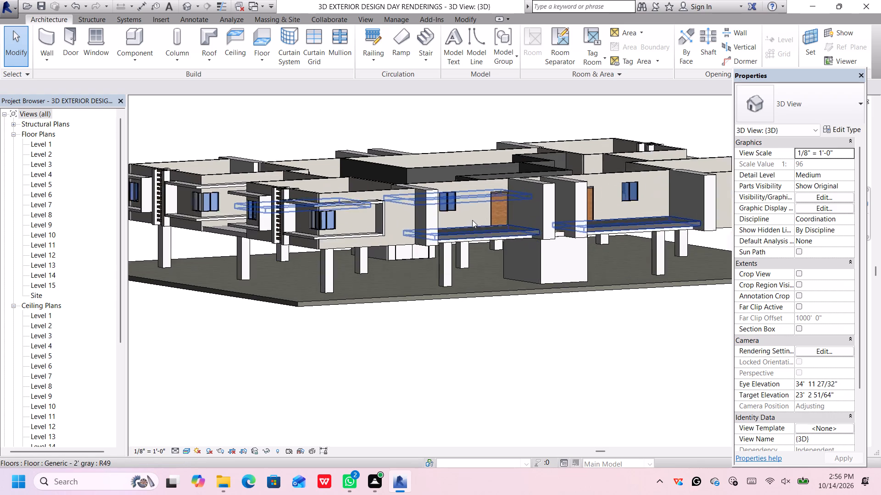
scroll(472, 220, "up", 4)
scroll(433, 192, "up", 2)
left_click(433, 192)
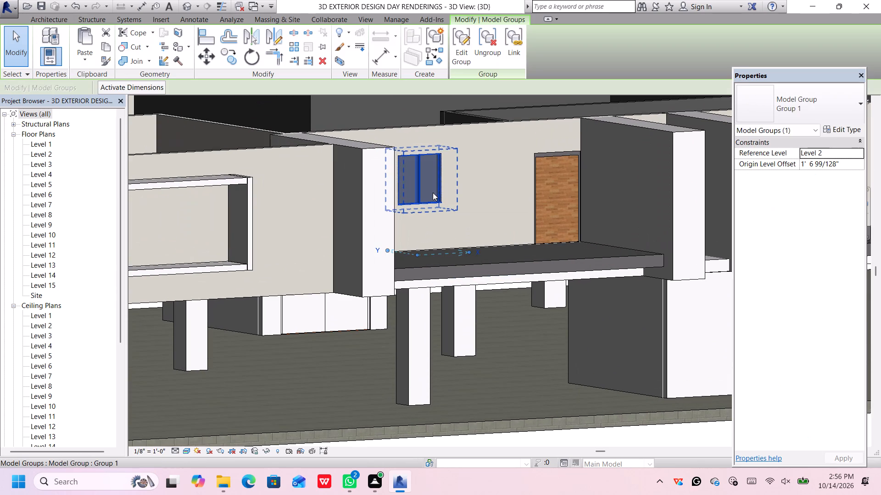
left_click(838, 126)
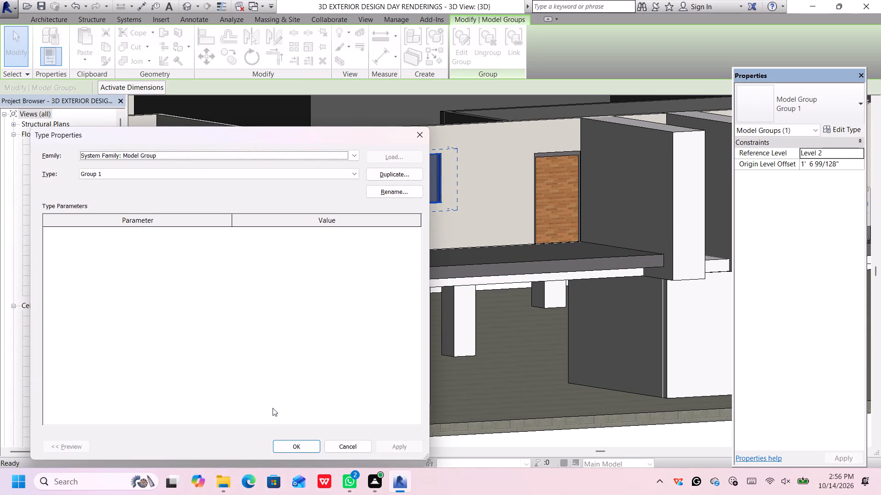
left_click(294, 446)
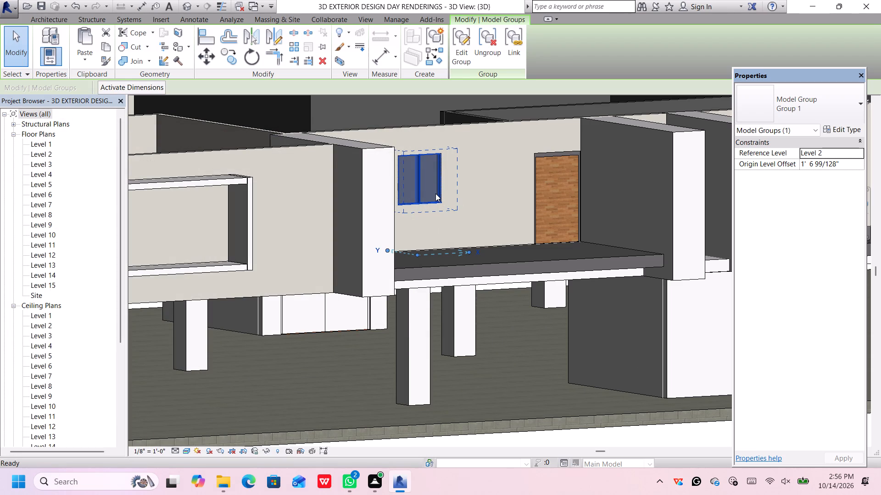
scroll(435, 193, "up", 6)
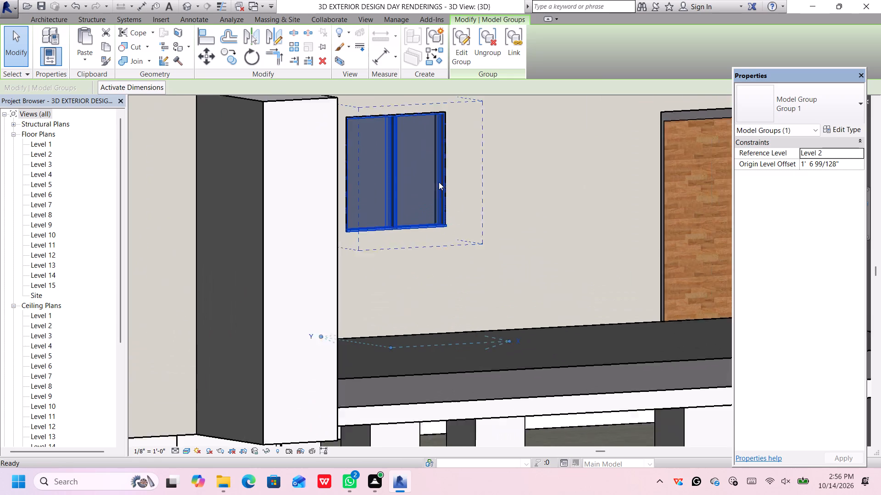
scroll(439, 182, "up", 2)
scroll(440, 182, "down", 9)
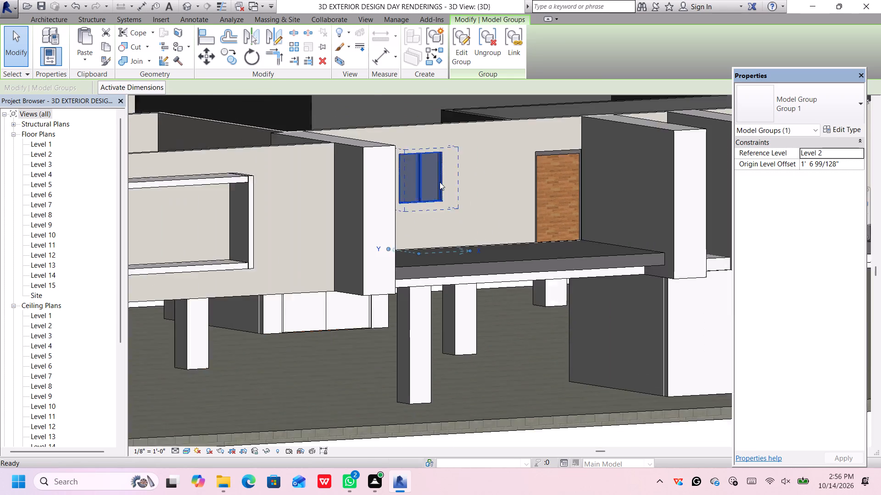
scroll(440, 182, "down", 5)
left_click(460, 341)
Examine the whole building from several sides, comparing the doors, windows and balconies.
scroll(461, 331, "down", 3)
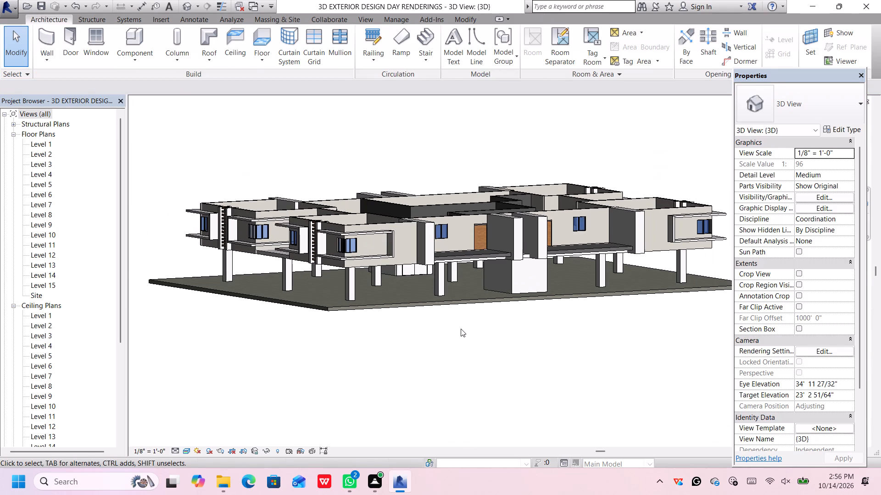
scroll(462, 328, "up", 1)
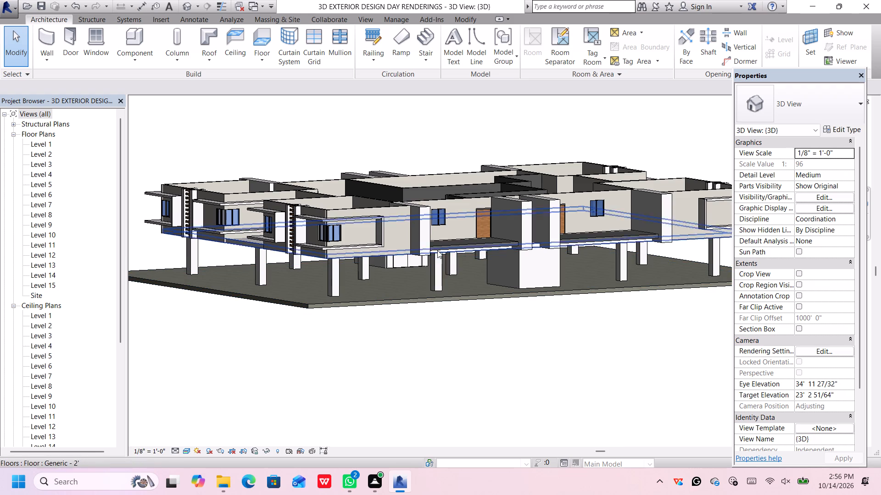
scroll(441, 225, "down", 3)
scroll(384, 298, "up", 2)
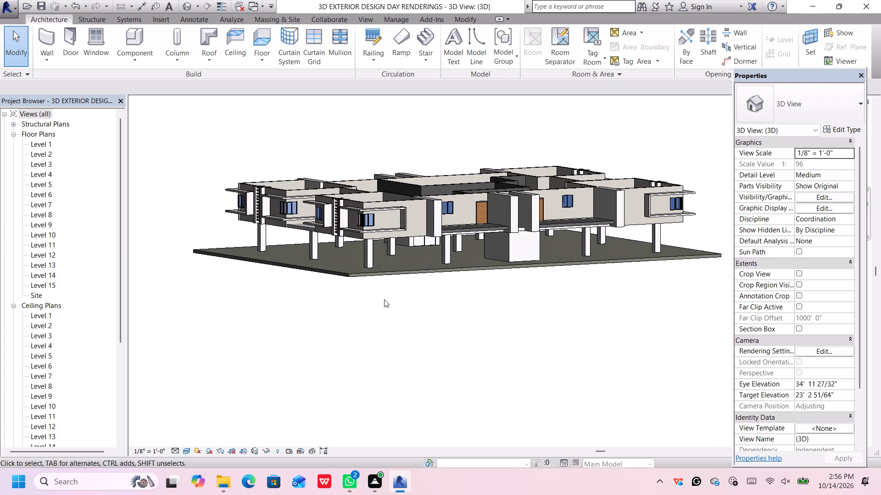
middle_click_drag(384, 300, 374, 328)
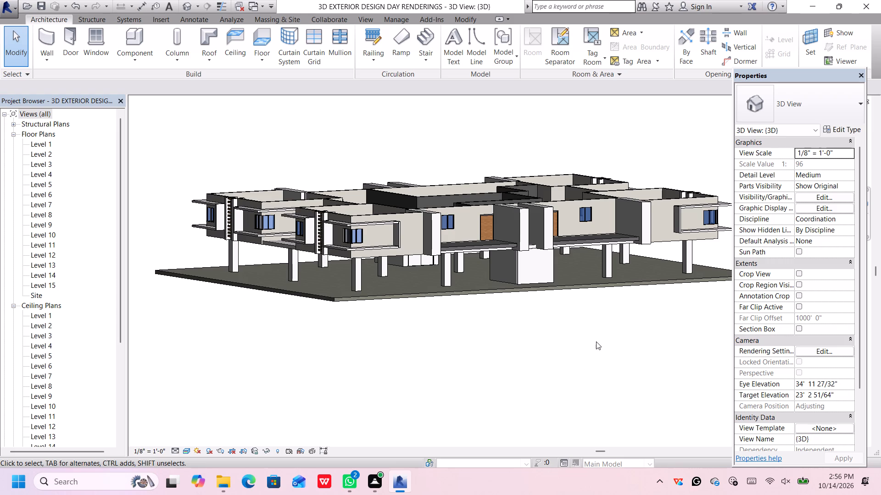
scroll(596, 341, "down", 1)
middle_click_drag(479, 344, 475, 344)
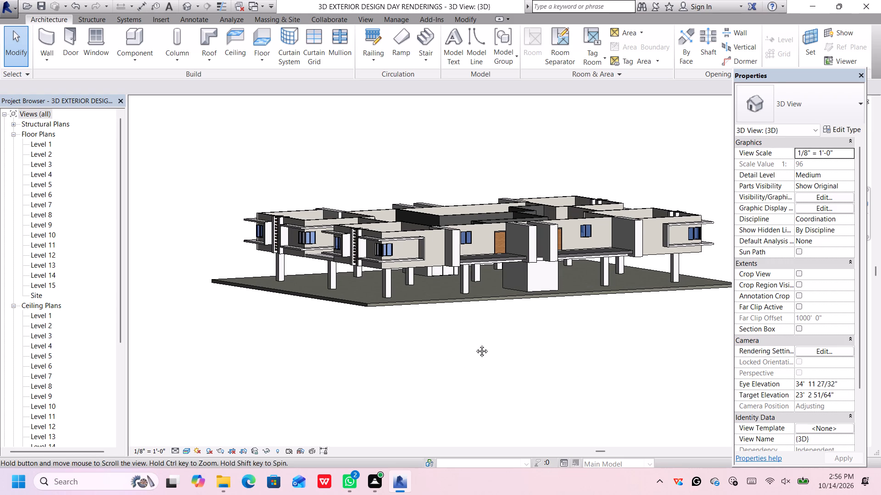
middle_click_drag(475, 344, 274, 352)
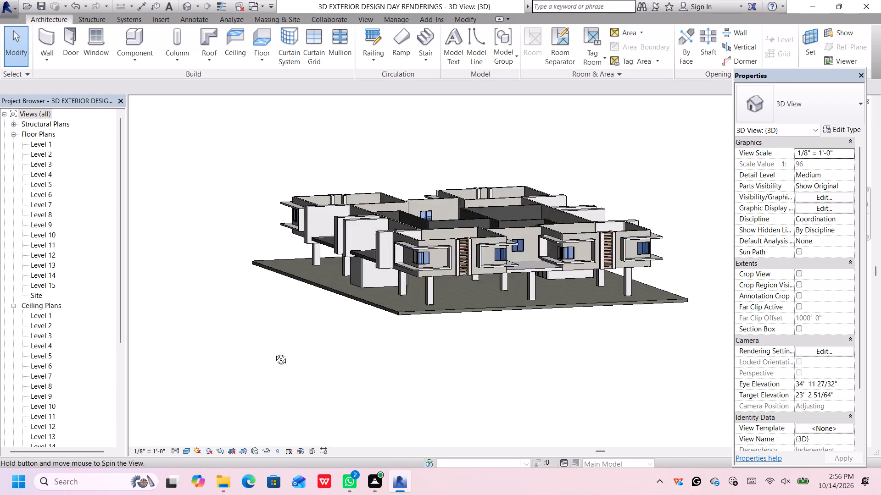
middle_click_drag(274, 352, 443, 360)
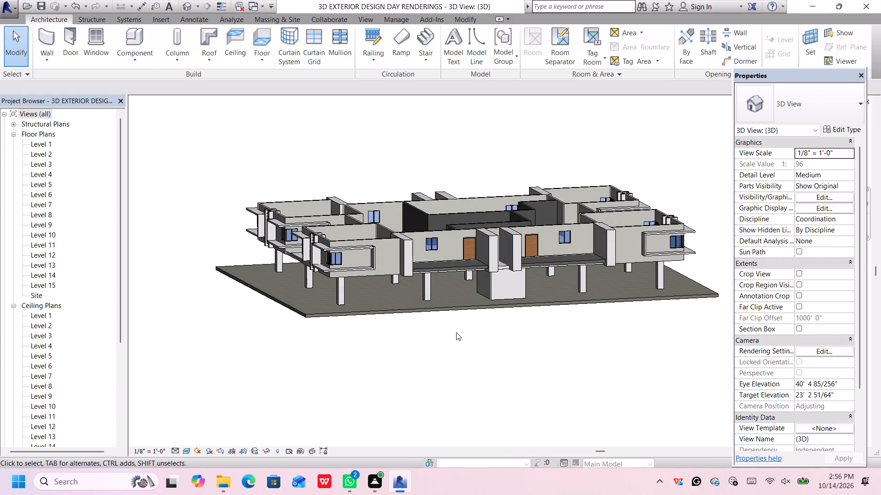
Place a 48" x 96" Door-Passage-Single-Flush-Dbl_Acting door on each opposite-facade balcony, about 6' 0" and 6' 6" from the central projecting walls.
middle_click_drag(325, 374, 618, 389)
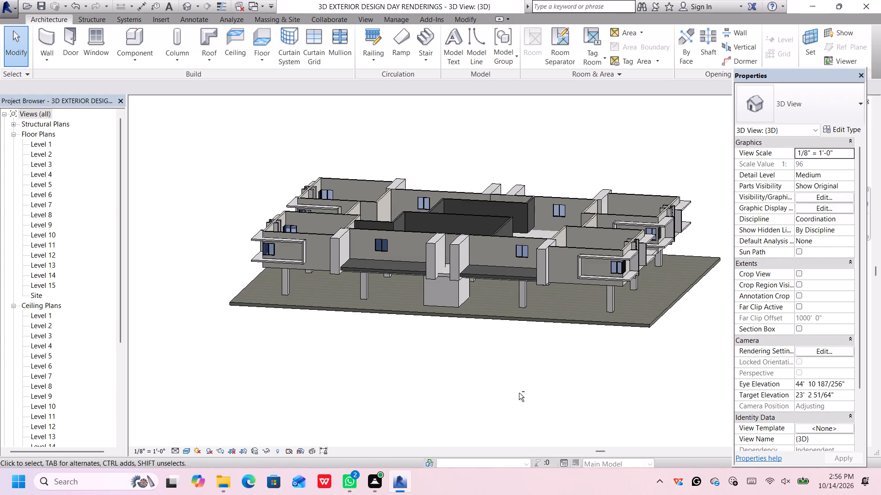
scroll(487, 360, "up", 1)
middle_click_drag(450, 363, 477, 369)
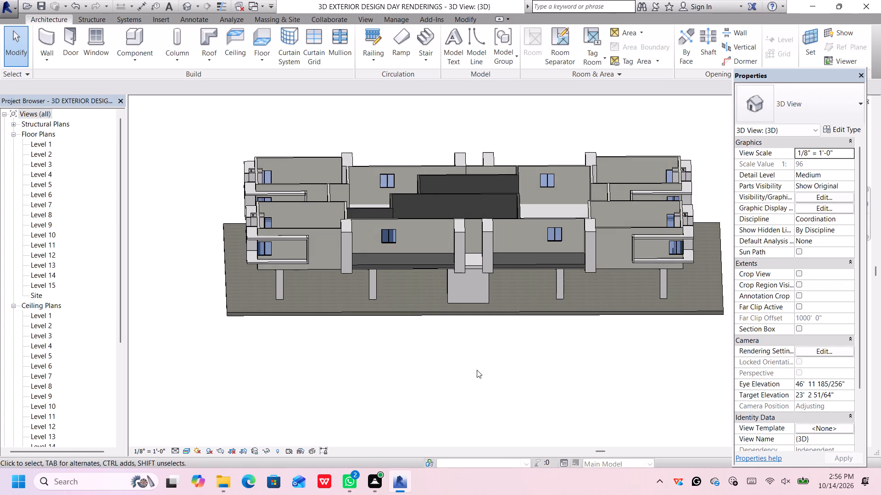
scroll(527, 278, "up", 3)
scroll(520, 268, "down", 1)
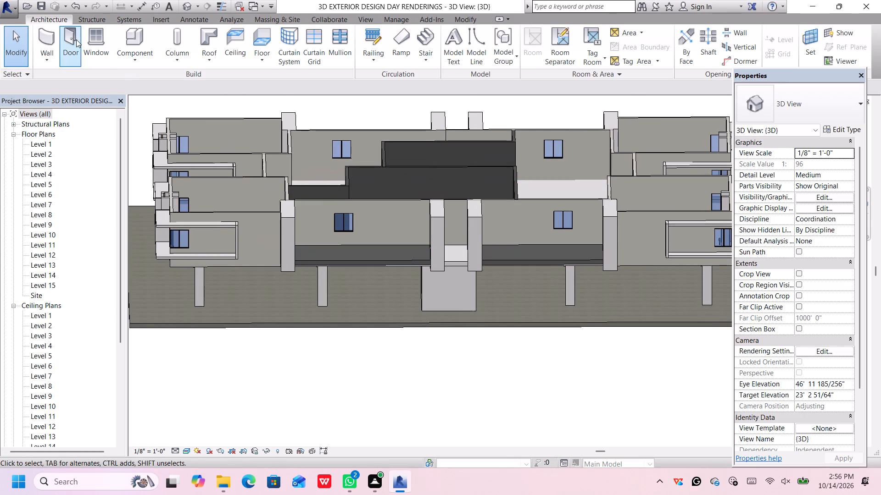
left_click(75, 39)
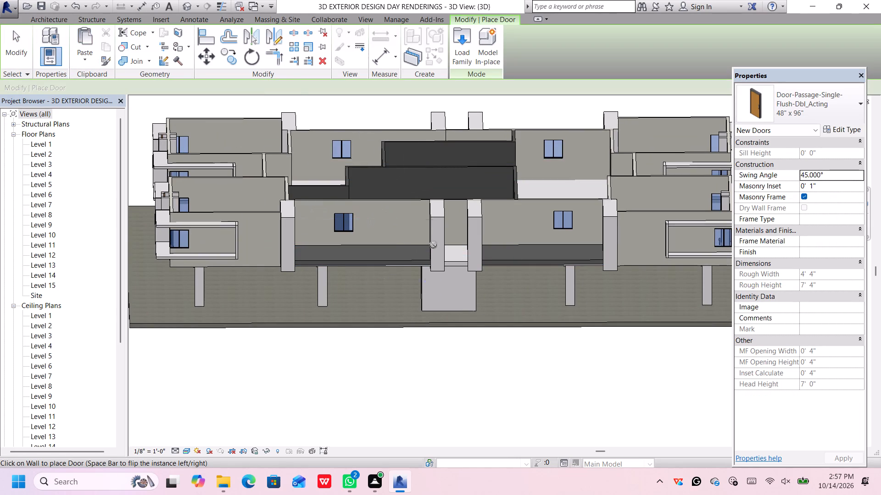
left_click(409, 232)
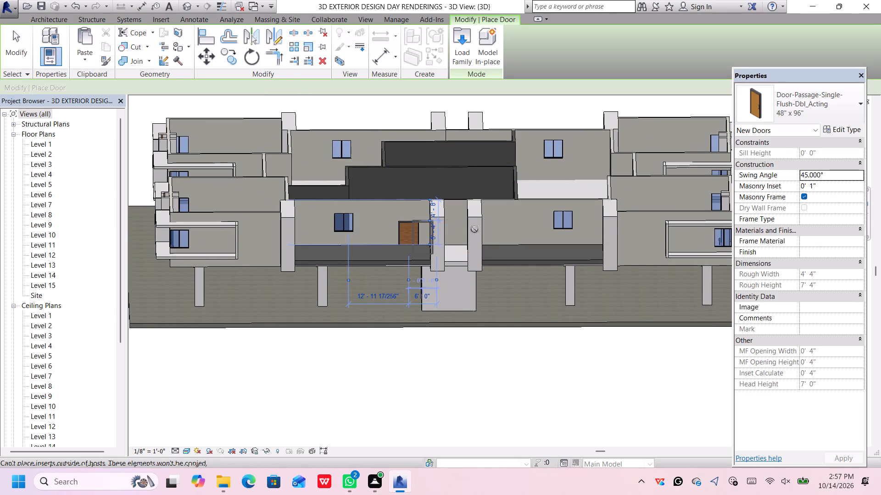
left_click(503, 227)
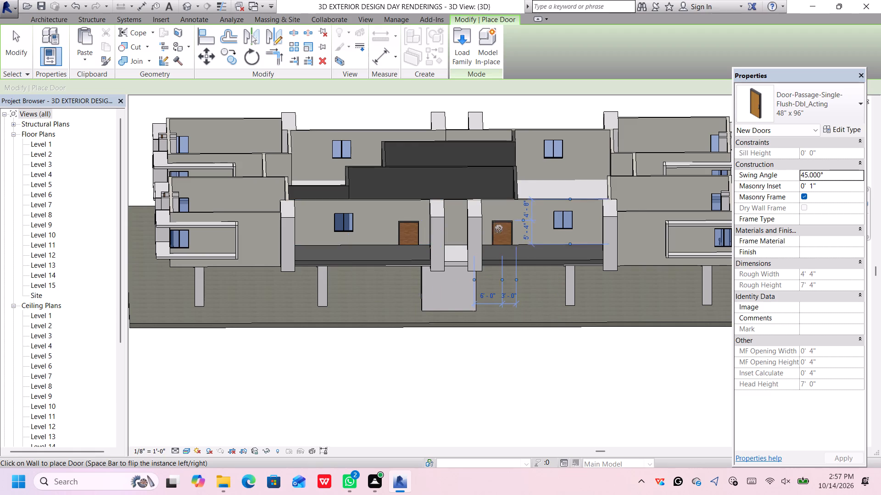
scroll(432, 244, "up", 2)
key("Escape")
key("Escape")
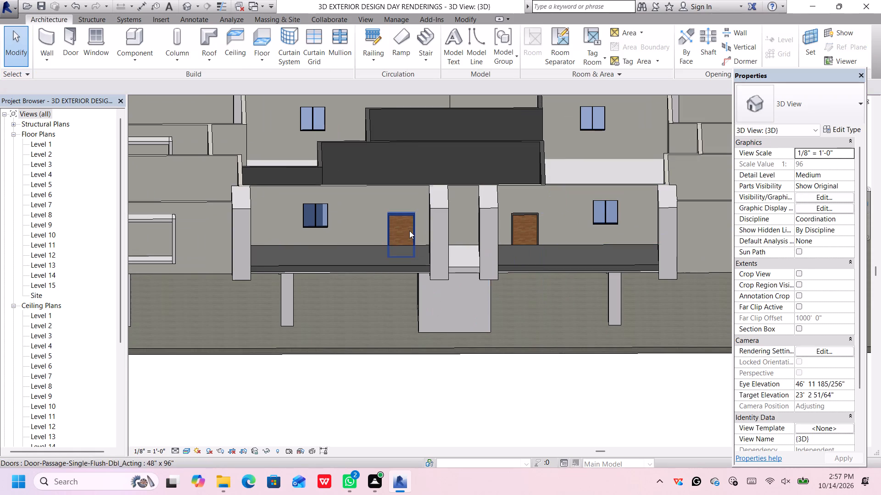
Set the sill height of the opposite facade's door about 6' 0" from its projecting wall to 2' 0".
left_click(413, 228)
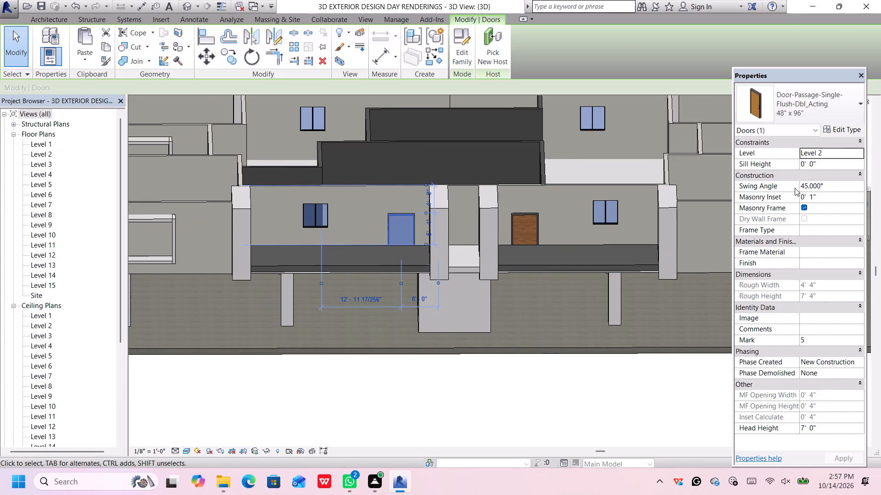
left_click(820, 161)
key("BackSpace")
key("BackSpace")
key("BackSpace")
key("BackSpace")
key("BackSpace")
key("BackSpace")
key("BackSpace")
key("BackSpace")
key("BackSpace")
key("BackSpace")
key("BackSpace")
key("BackSpace")
key("BackSpace")
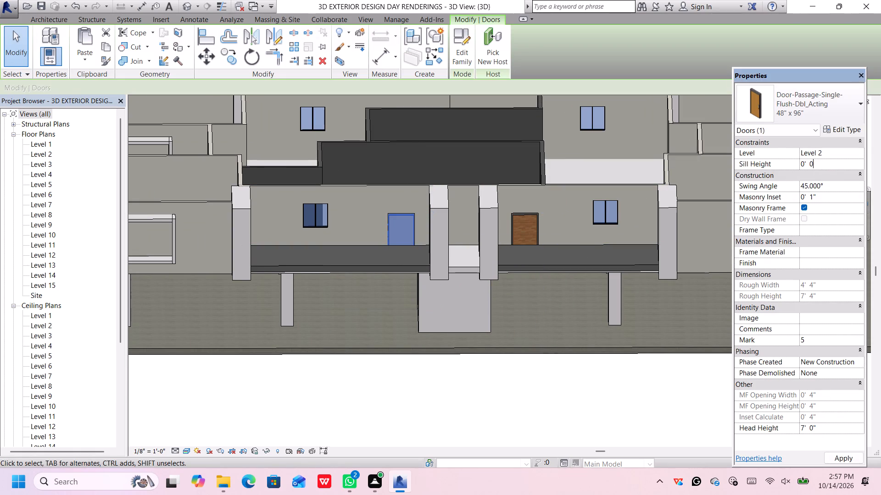
type("2'")
key("Return")
key("Return")
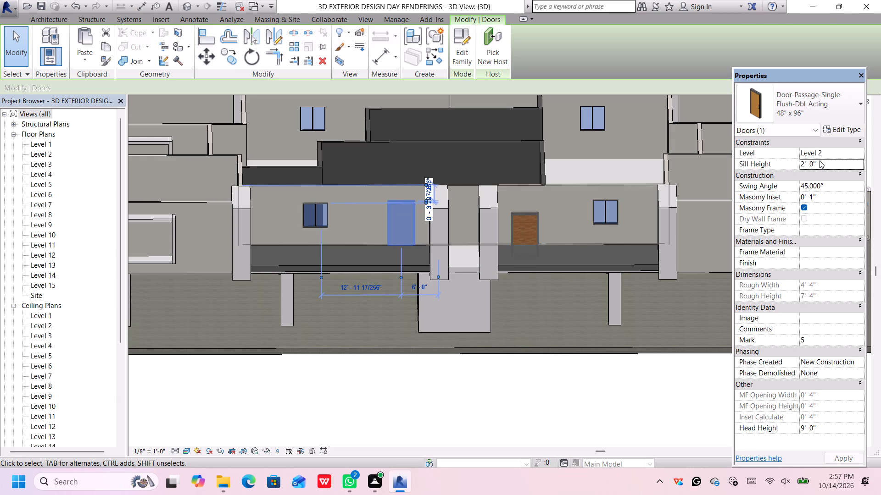
Set the sill height of the second balcony door on the opposite facade to 2' 0".
left_click(529, 216)
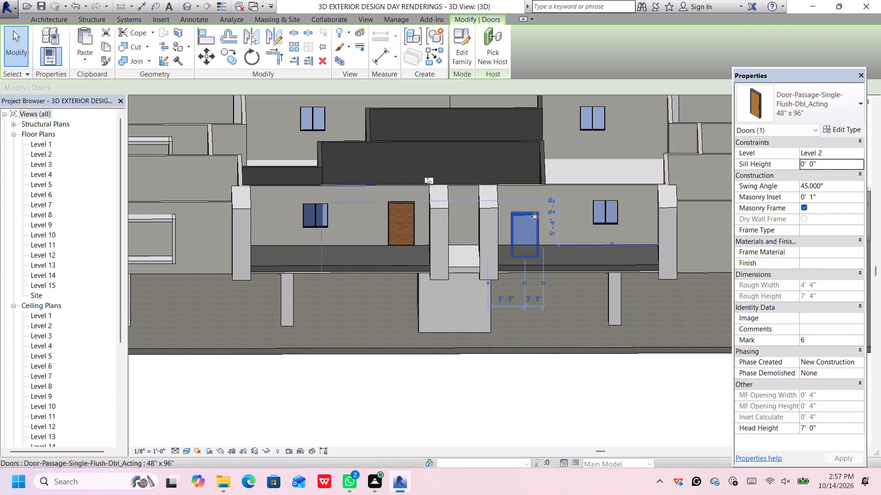
left_click(829, 161)
key("BackSpace")
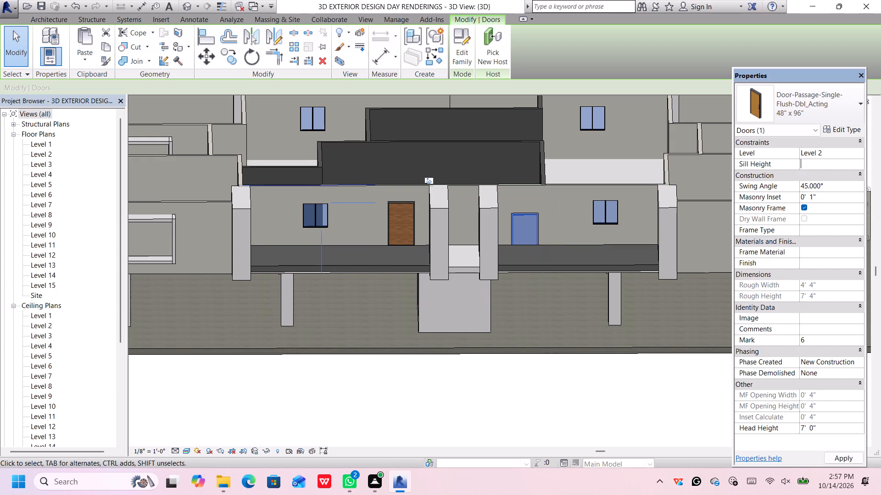
type("2'")
key("Return")
key("Return")
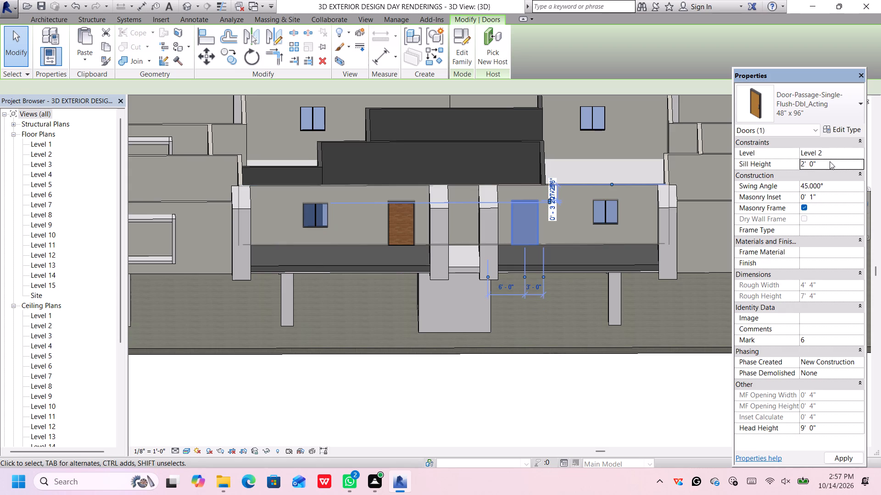
scroll(818, 262, "down", 6)
left_click(632, 385)
Load the RPC Shrub family from the US Imperial library's Planting folder for component placement.
scroll(643, 368, "down", 2)
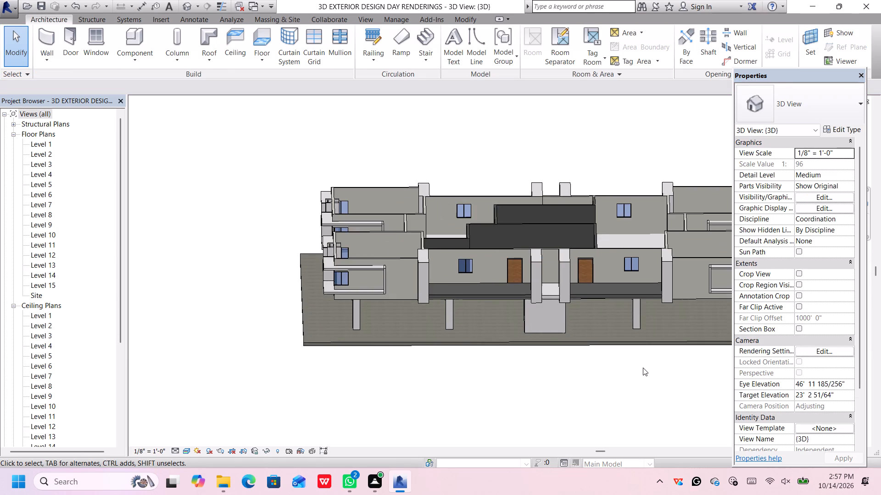
middle_click_drag(638, 363, 574, 312)
scroll(574, 312, "up", 1)
middle_click_drag(639, 338, 351, 302)
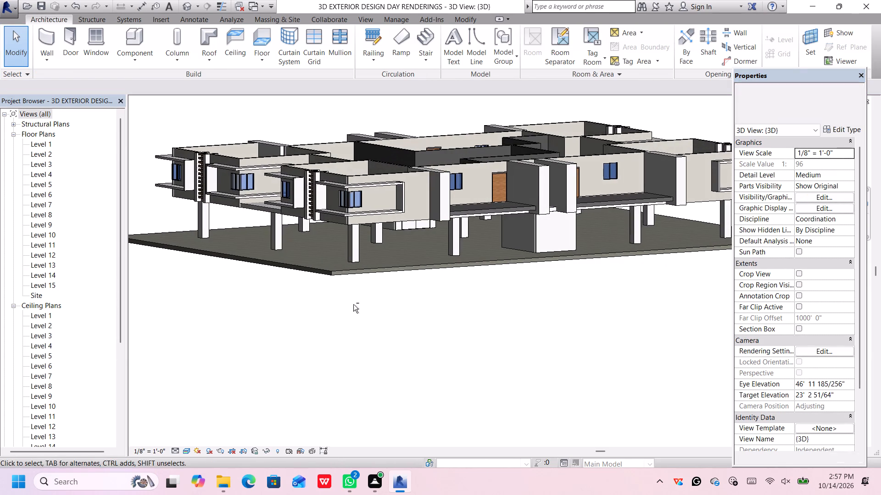
middle_click_drag(569, 310, 570, 374)
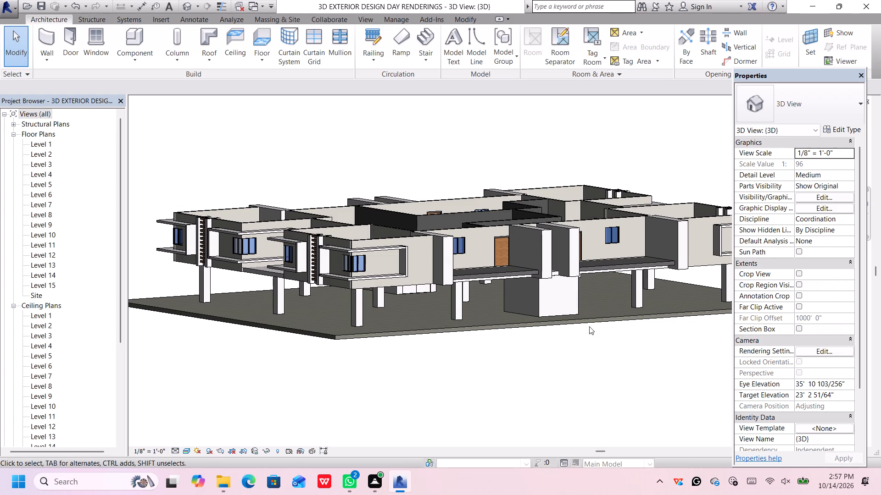
left_click(141, 37)
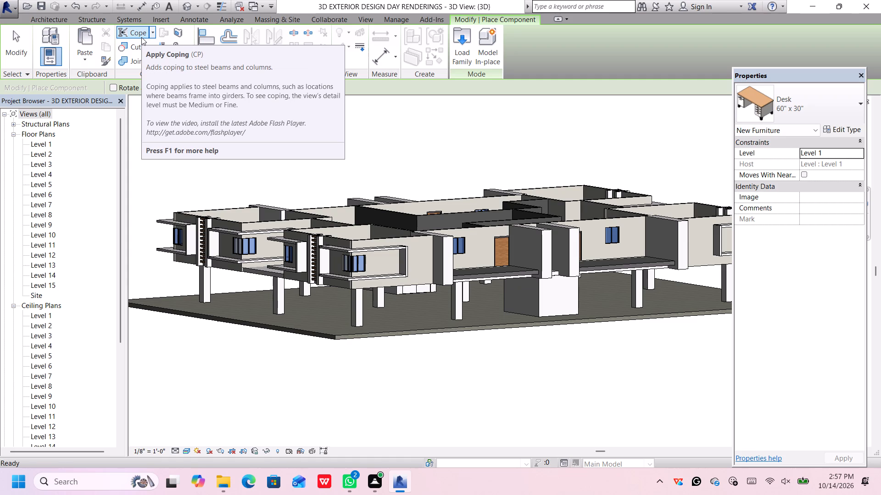
left_click(458, 38)
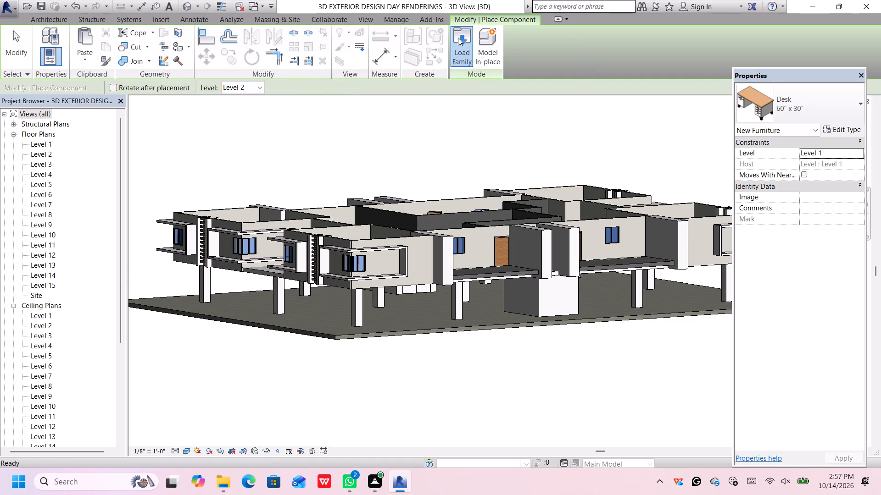
scroll(491, 189, "down", 1)
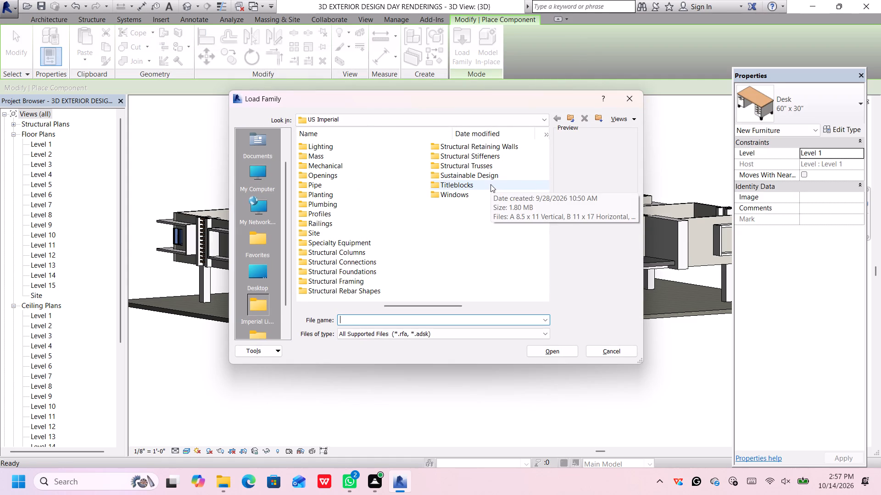
scroll(434, 211, "down", 1)
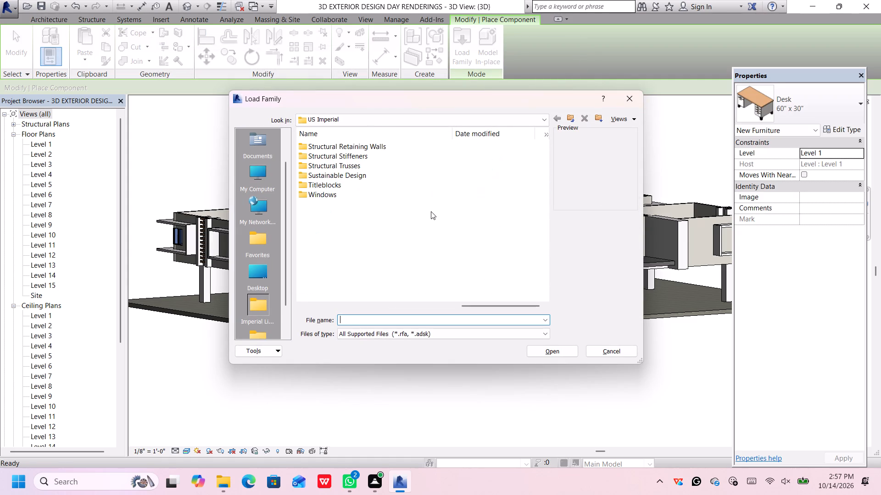
scroll(431, 211, "up", 2)
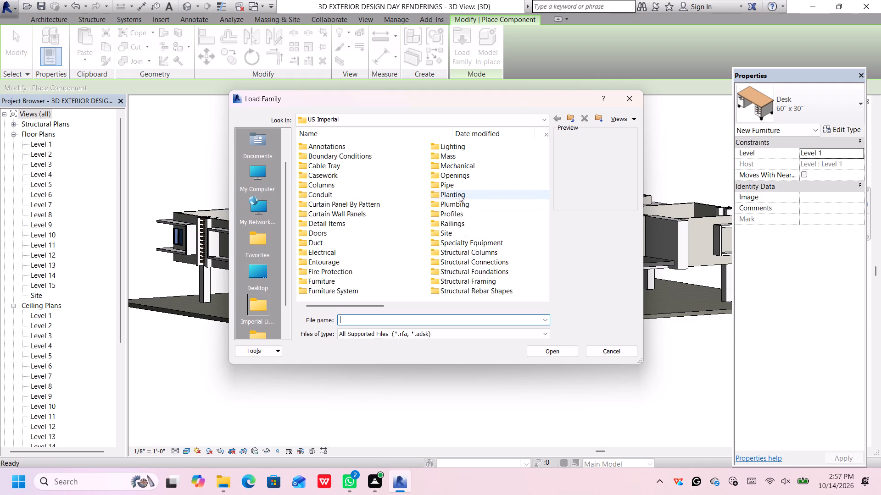
left_click(459, 194)
double_click(459, 194)
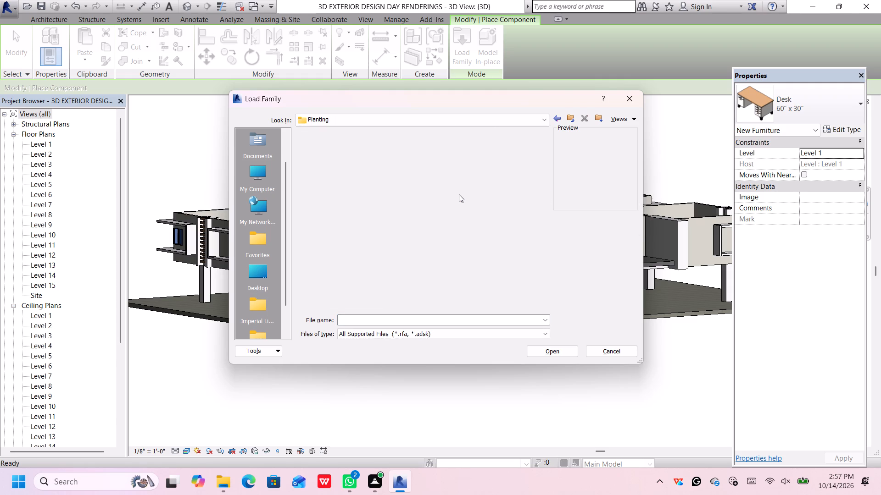
left_click(347, 147)
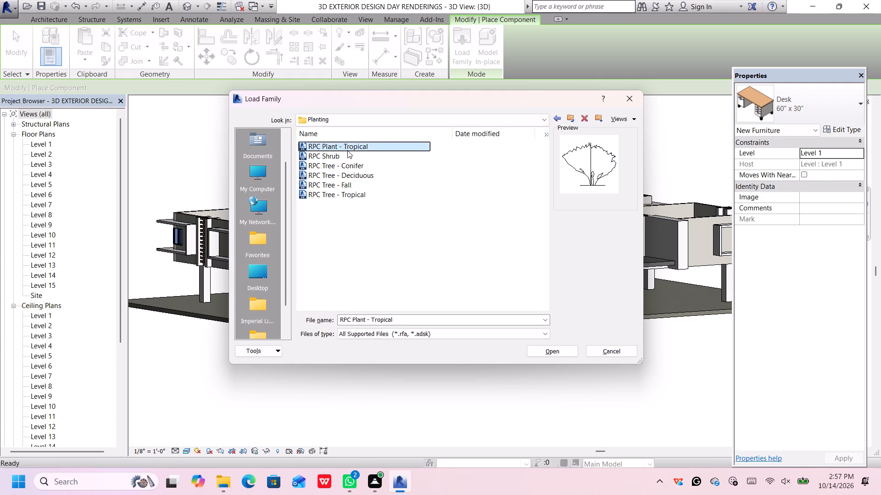
left_click(350, 156)
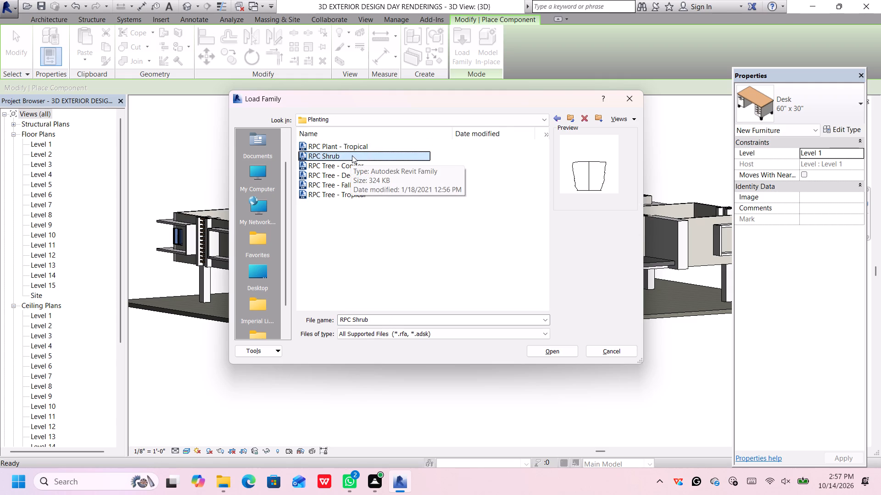
left_click(347, 166)
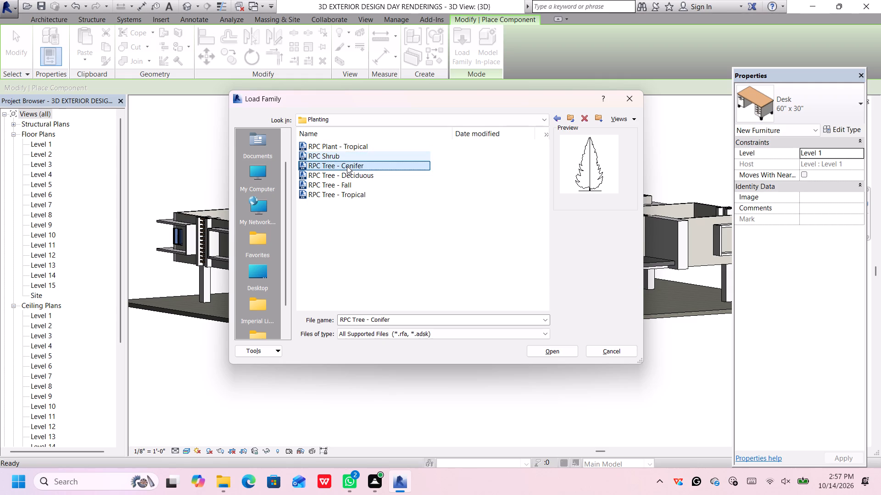
left_click(350, 176)
left_click(350, 183)
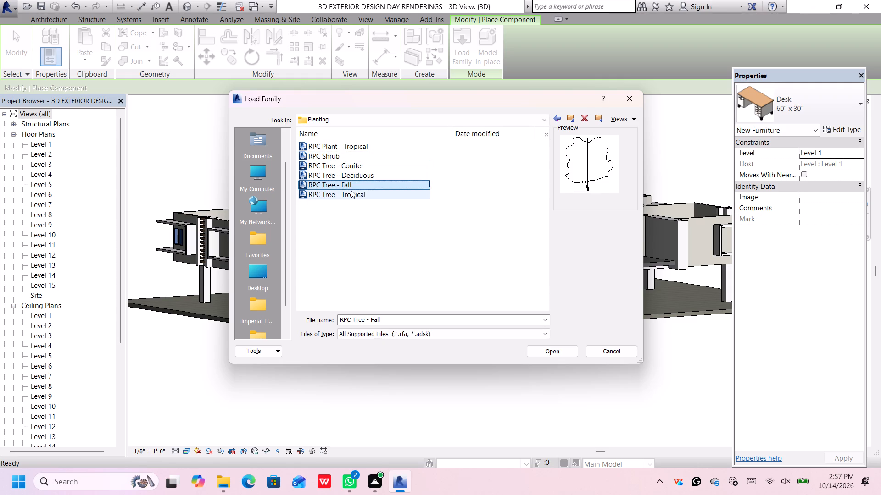
left_click(351, 190)
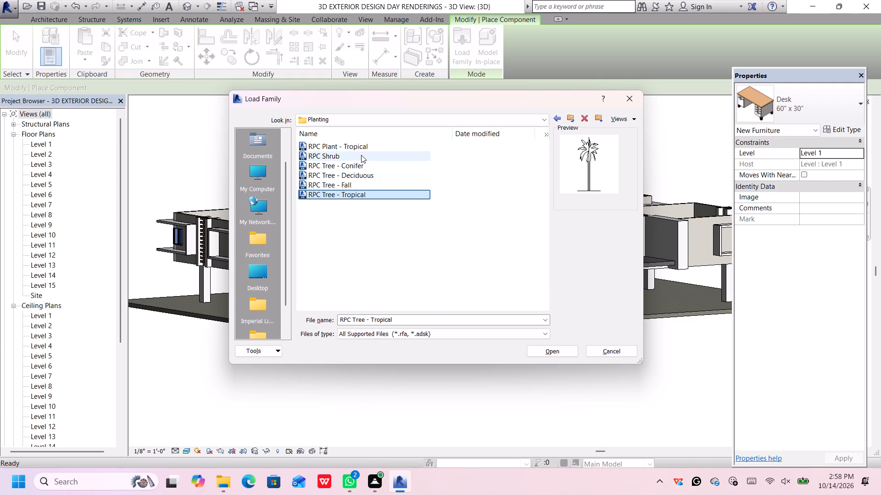
left_click(361, 155)
left_click(549, 349)
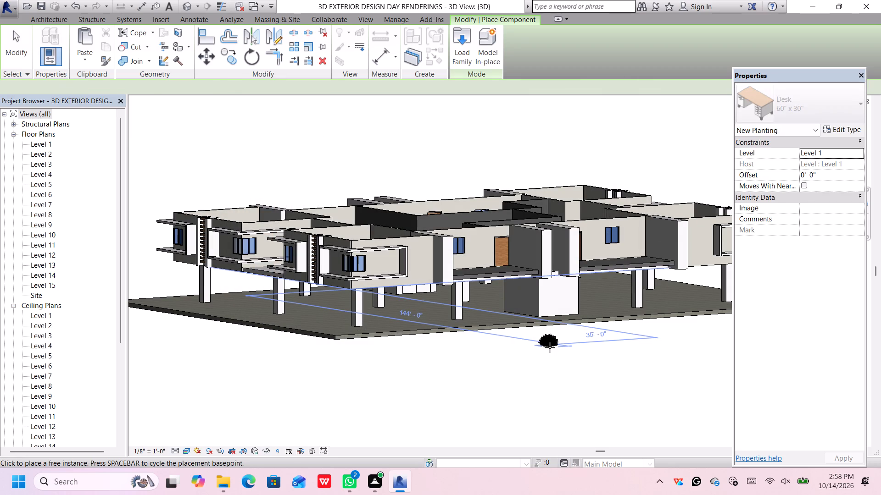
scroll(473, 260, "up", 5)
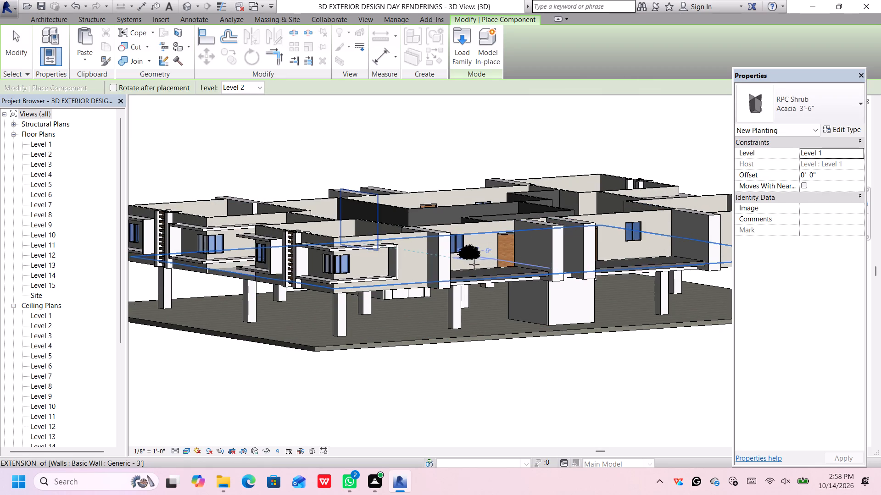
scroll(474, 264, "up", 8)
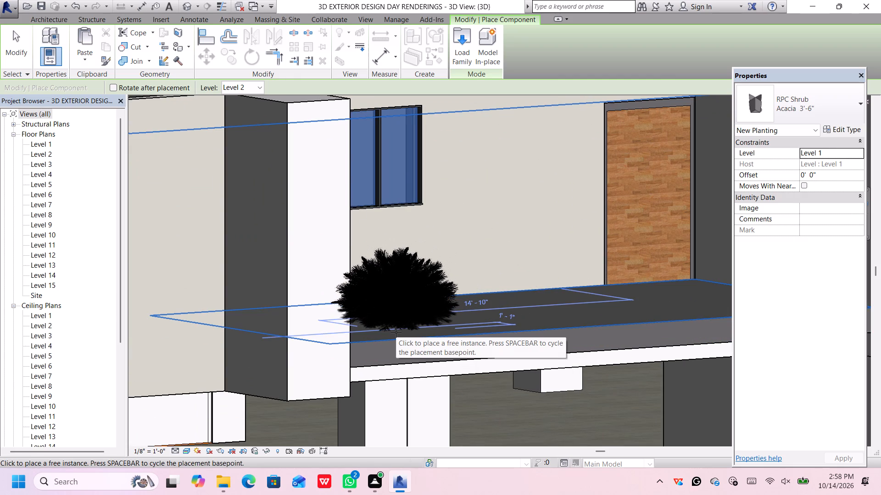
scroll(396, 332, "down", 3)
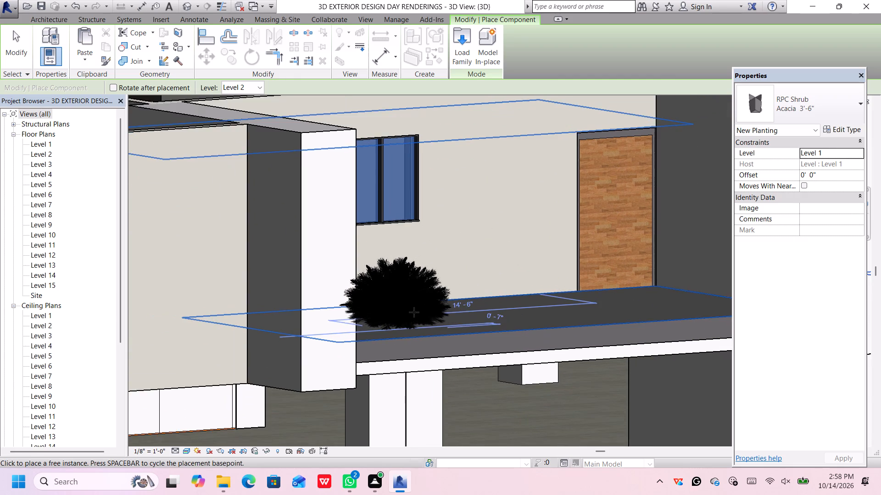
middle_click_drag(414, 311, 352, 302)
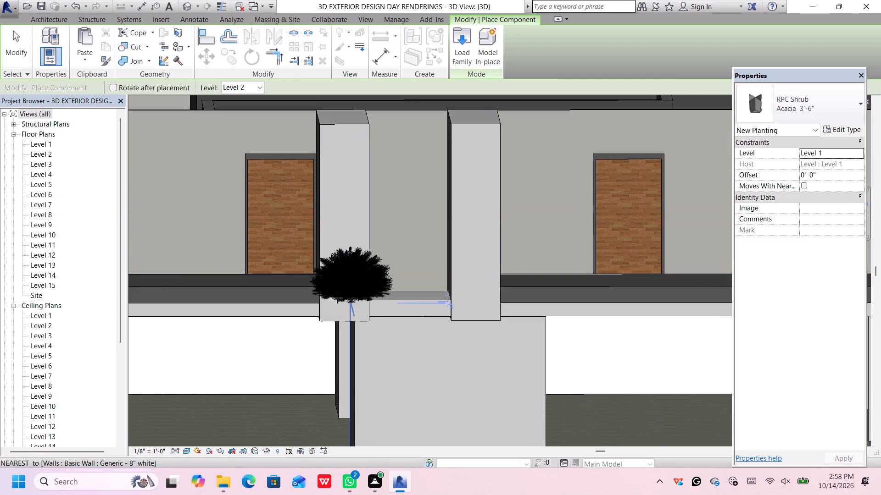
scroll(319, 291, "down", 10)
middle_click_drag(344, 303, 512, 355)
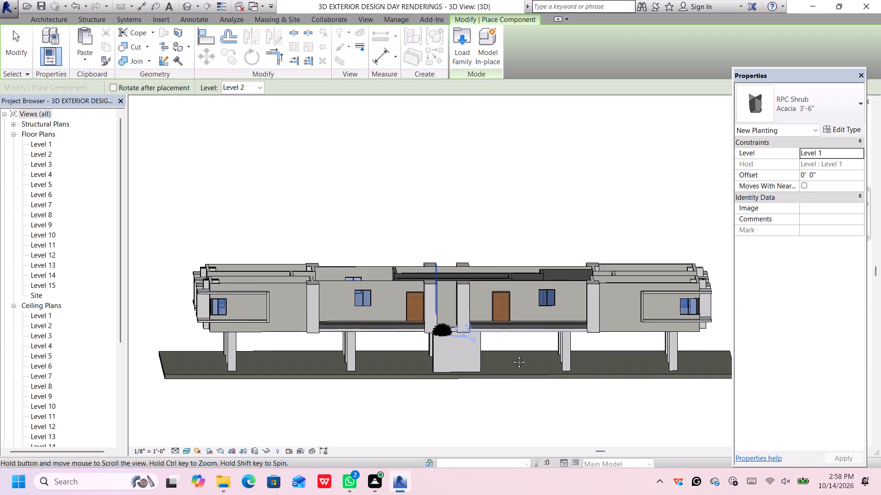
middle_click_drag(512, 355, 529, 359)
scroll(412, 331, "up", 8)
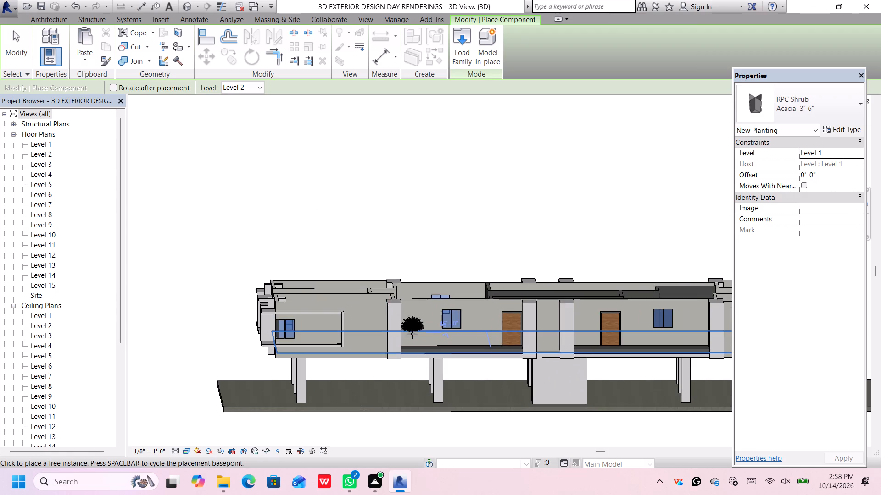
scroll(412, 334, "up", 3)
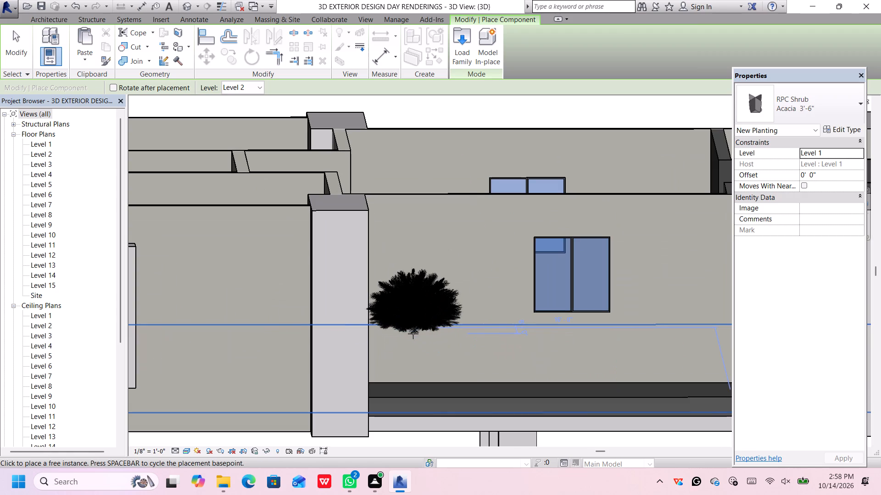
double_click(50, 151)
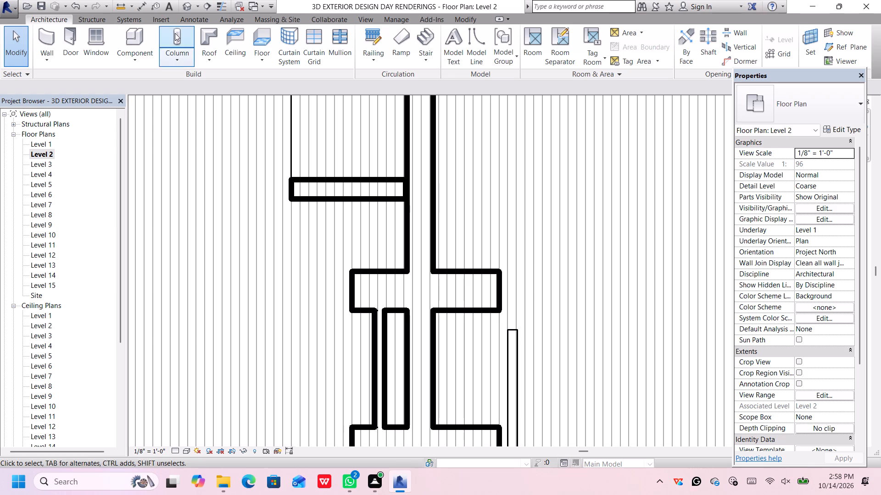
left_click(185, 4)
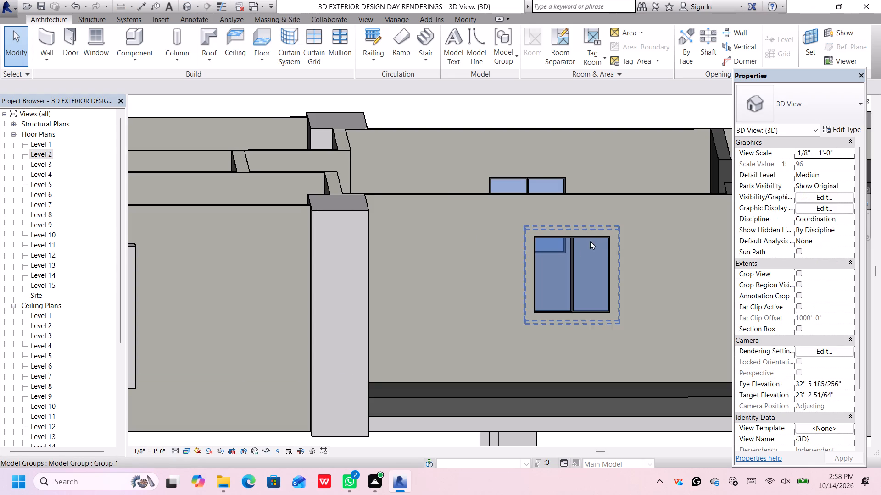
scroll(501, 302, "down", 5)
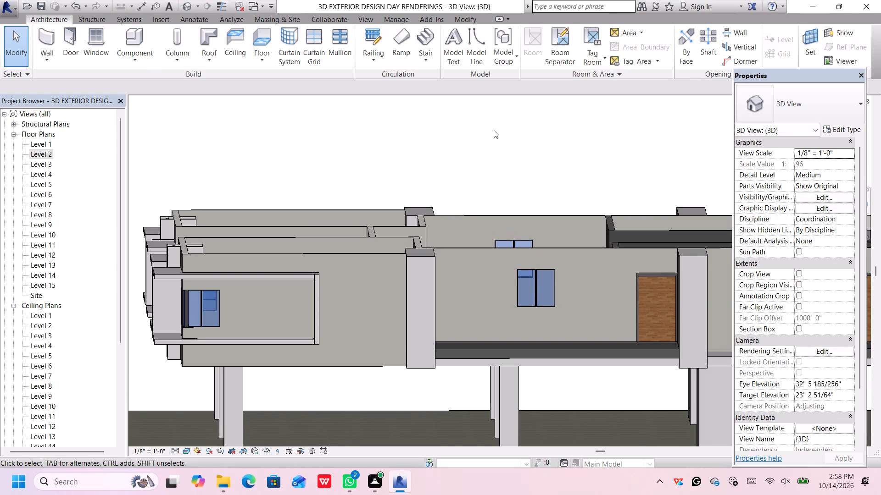
Place an RPC Shrub Acacia 3'-6" hosted on Level 2 at the outer end of the balcony, away from the door.
left_click(139, 34)
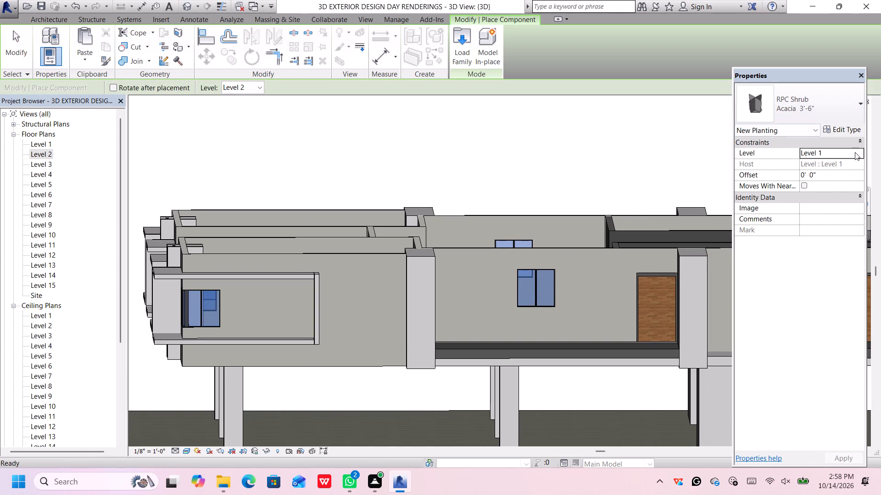
left_click(860, 151)
left_click(839, 171)
middle_click_drag(546, 321, 529, 311)
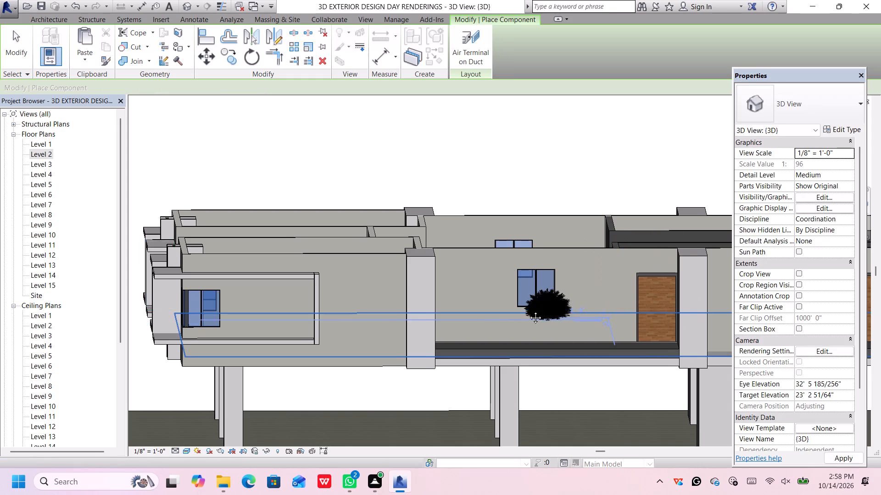
middle_click_drag(529, 311, 476, 286)
scroll(465, 290, "up", 5)
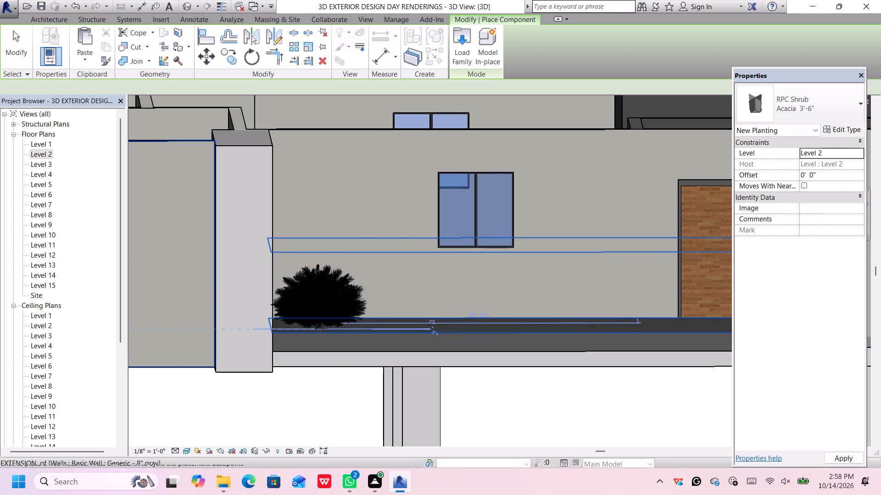
scroll(322, 328, "up", 5)
middle_click_drag(333, 320, 327, 350)
scroll(338, 333, "down", 3)
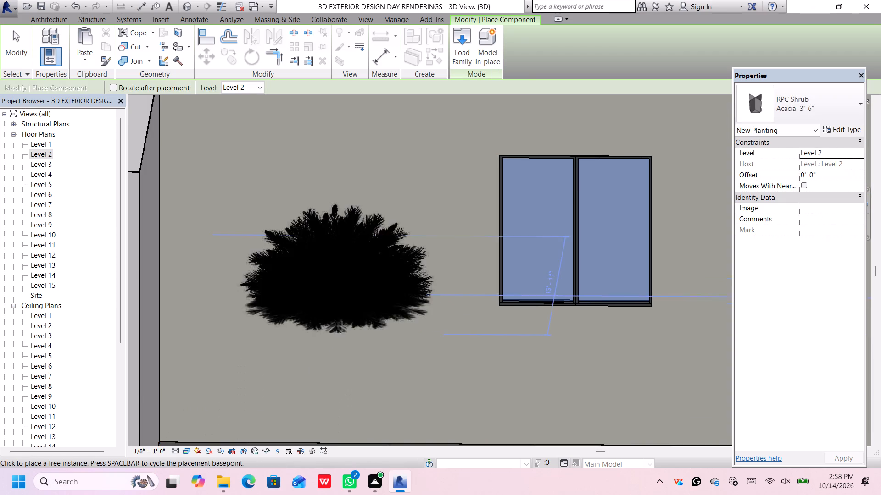
scroll(342, 326, "down", 4)
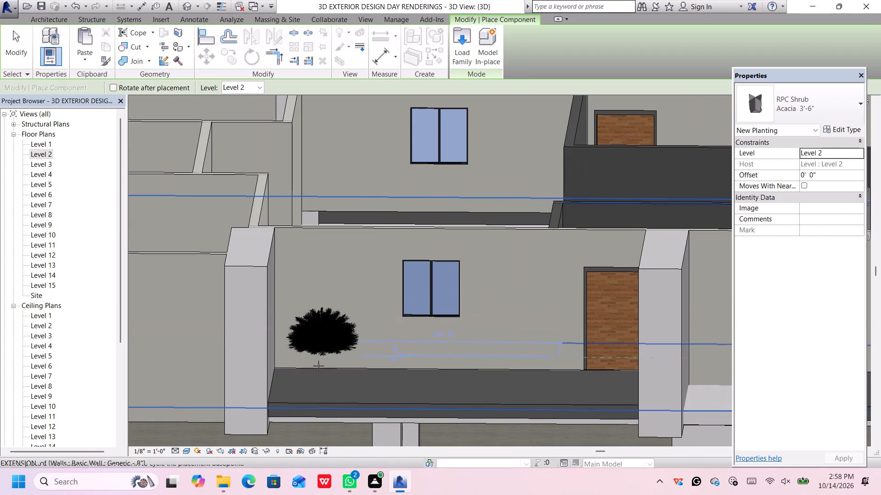
left_click(311, 393)
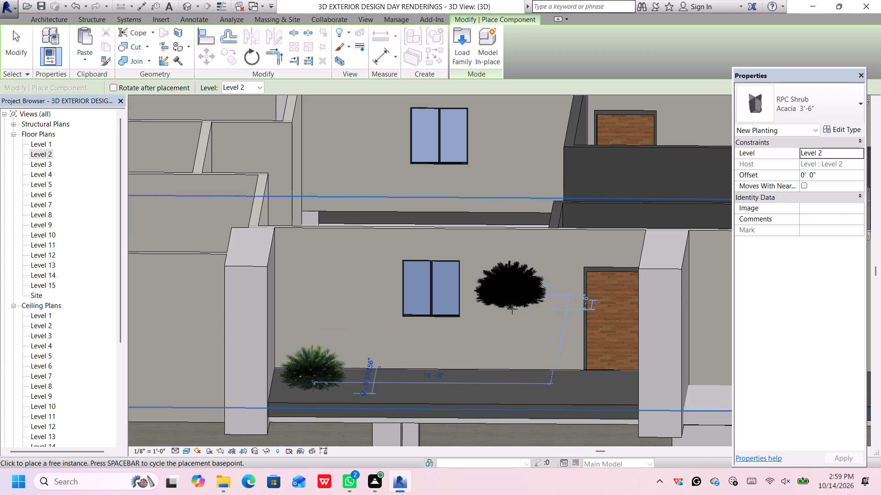
Place three Acacia 3'-6" shrubs on the neighbouring Level 2 balcony, running from its outer end wall toward the door.
scroll(512, 309, "up", 15)
scroll(511, 311, "down", 1)
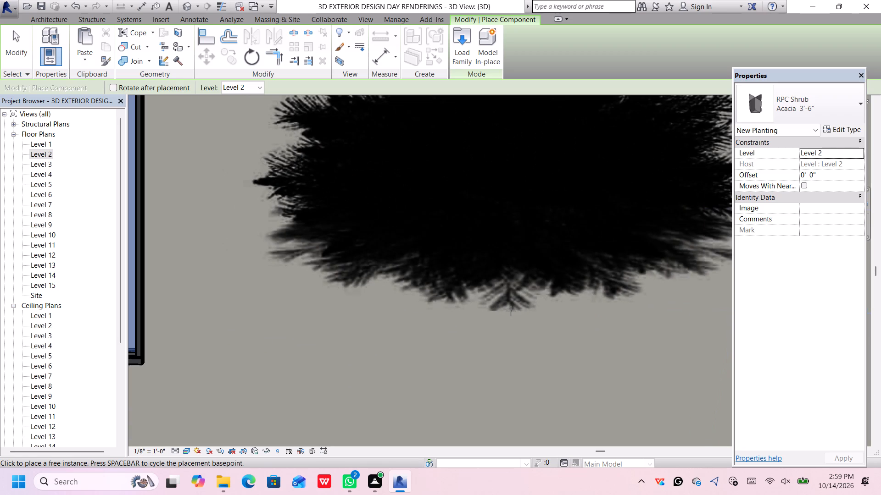
scroll(511, 312, "down", 4)
scroll(475, 366, "down", 10)
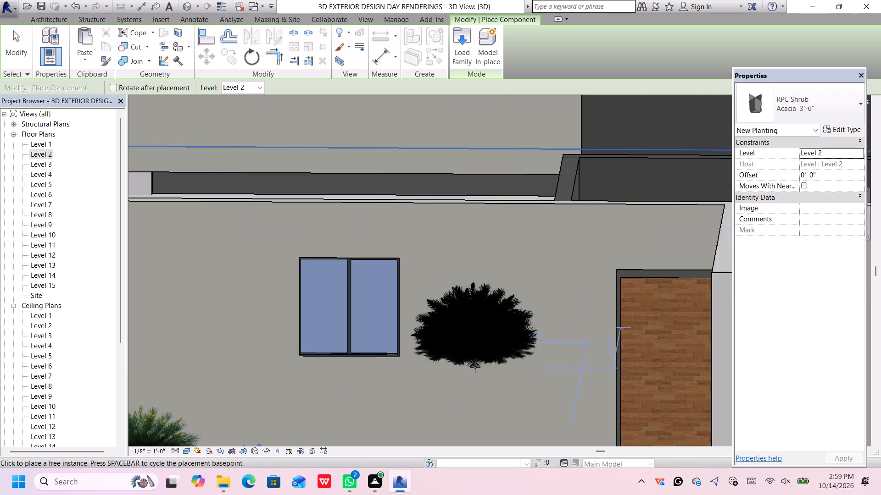
scroll(475, 367, "down", 10)
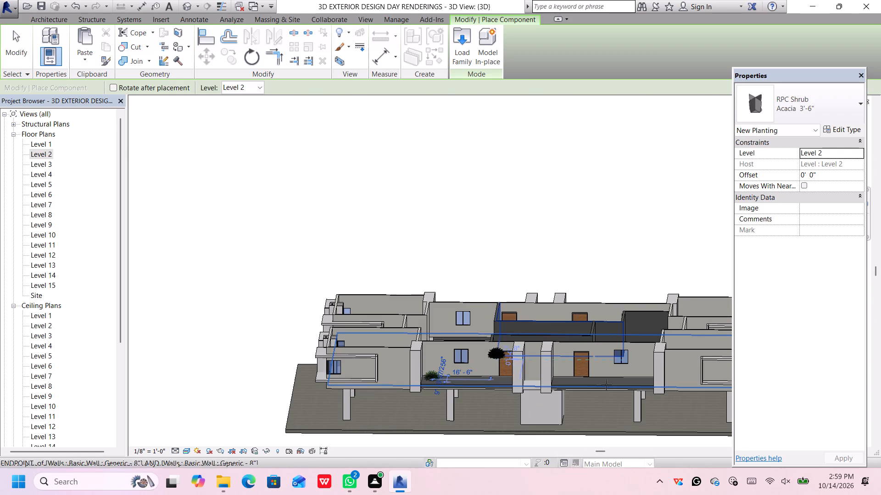
scroll(572, 372, "up", 9)
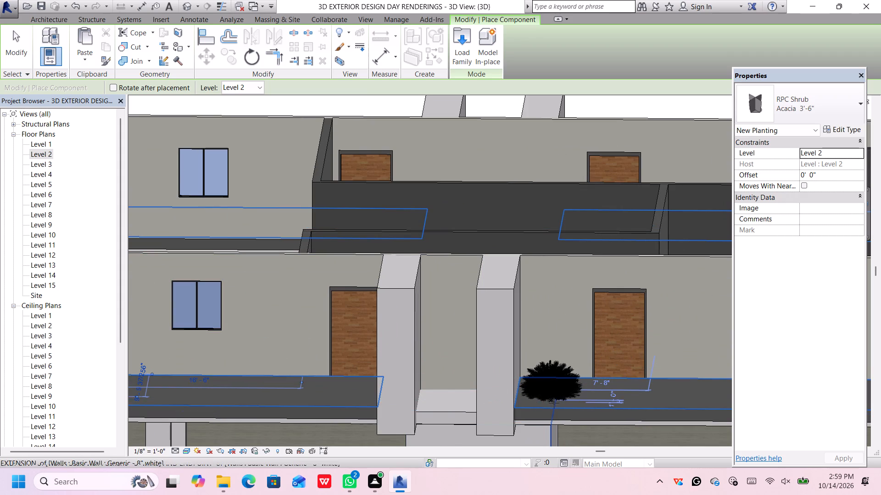
scroll(553, 401, "up", 1)
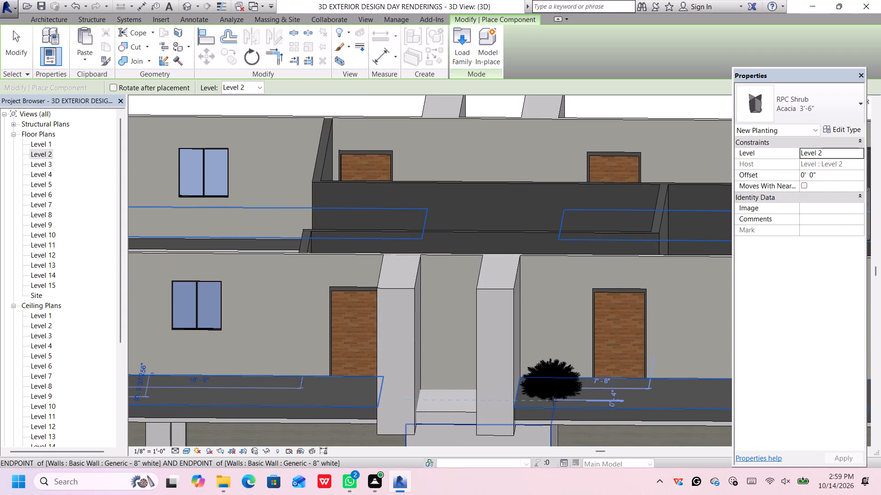
scroll(553, 401, "up", 2)
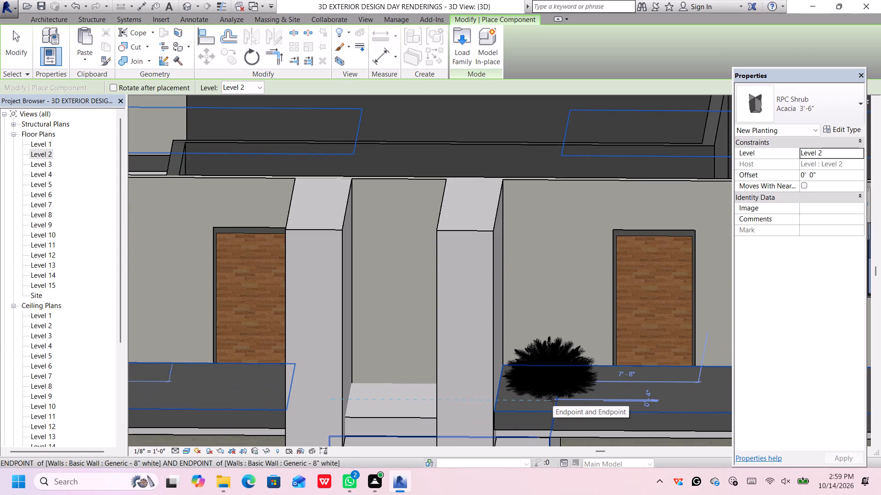
middle_click_drag(553, 401, 530, 380)
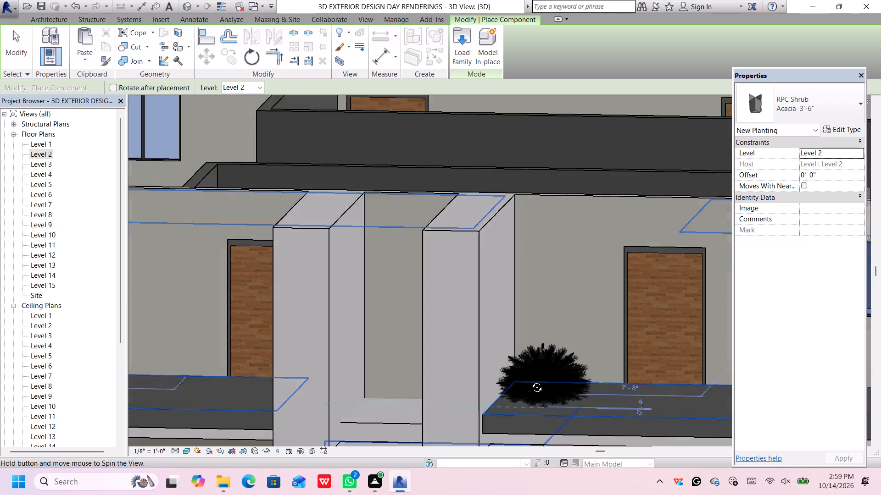
middle_click_drag(530, 380, 576, 418)
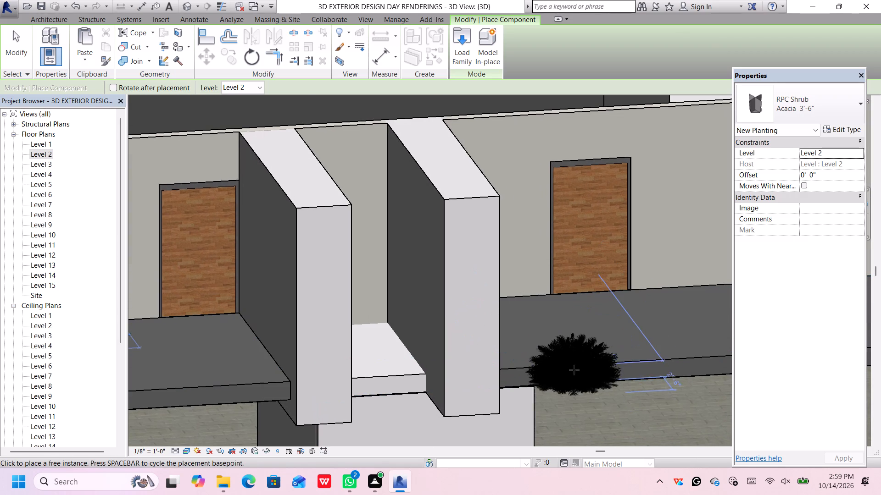
middle_click_drag(578, 359, 555, 350, "shift")
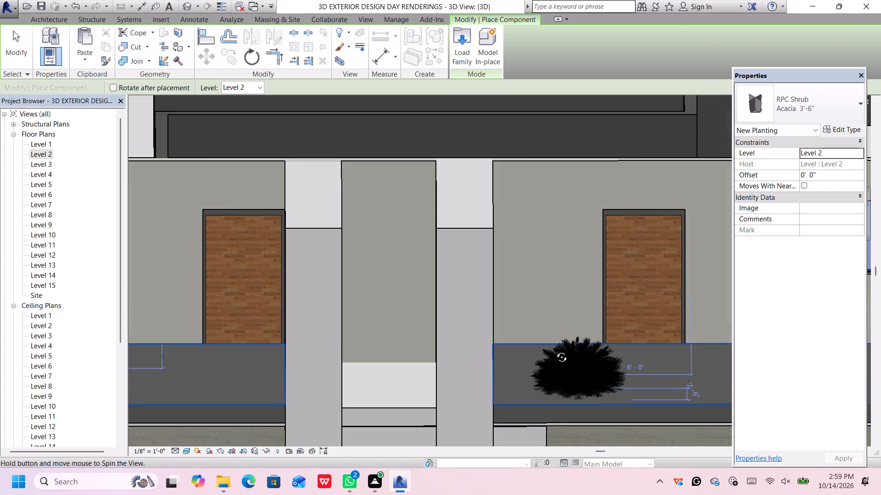
middle_click_drag(555, 350, 562, 355, "shift")
middle_click_drag(562, 355, 398, 307)
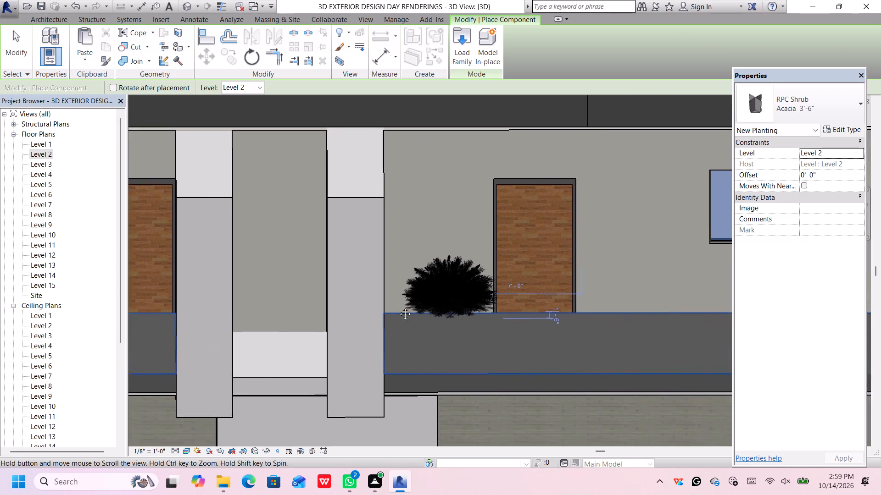
middle_click_drag(398, 307, 197, 274)
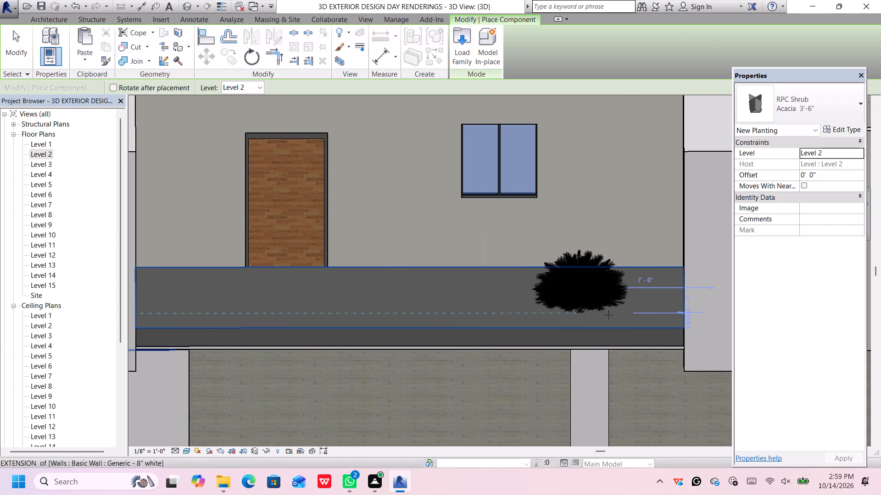
scroll(621, 300, "up", 2)
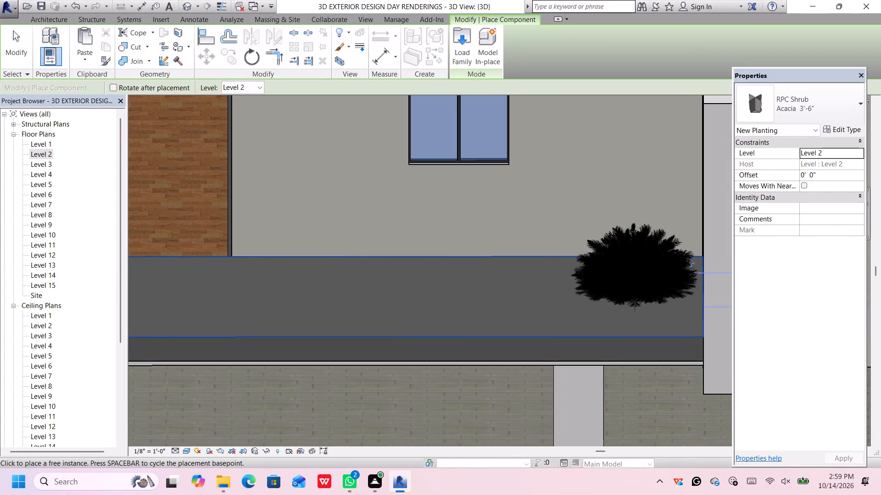
middle_click_drag(635, 306, 637, 363, "shift")
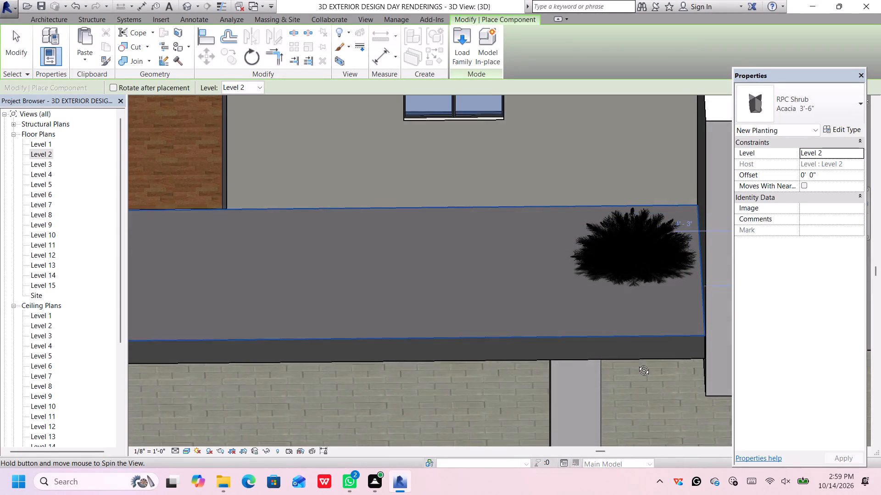
middle_click_drag(637, 363, 639, 376, "shift")
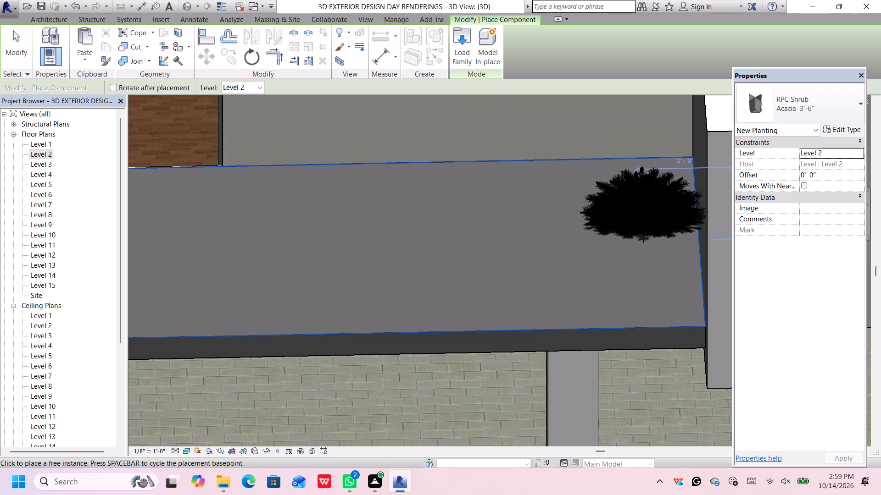
left_click(641, 236)
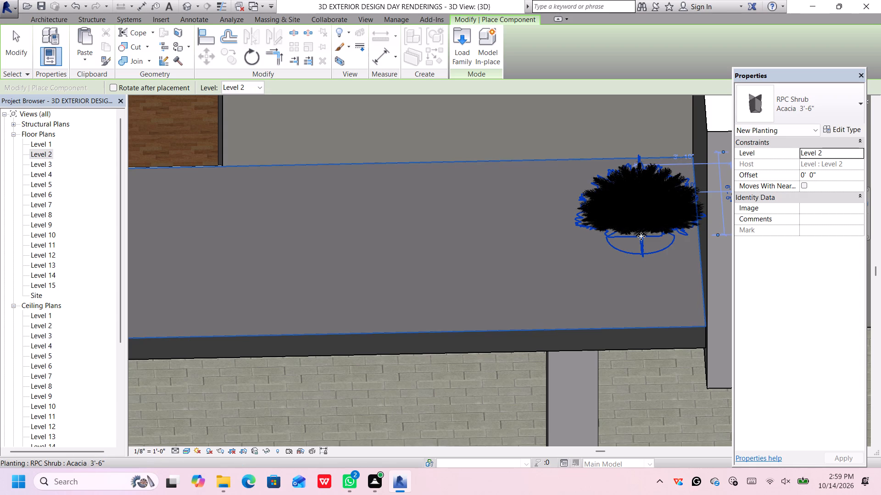
left_click(503, 239)
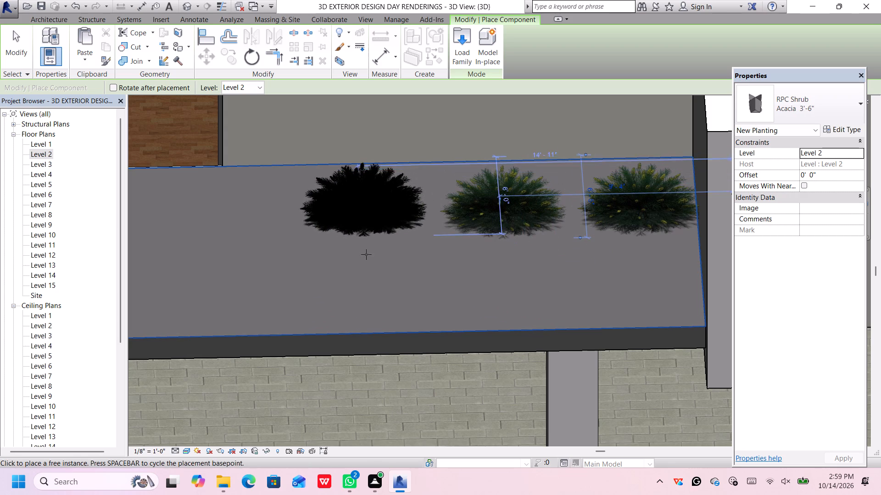
left_click(379, 272)
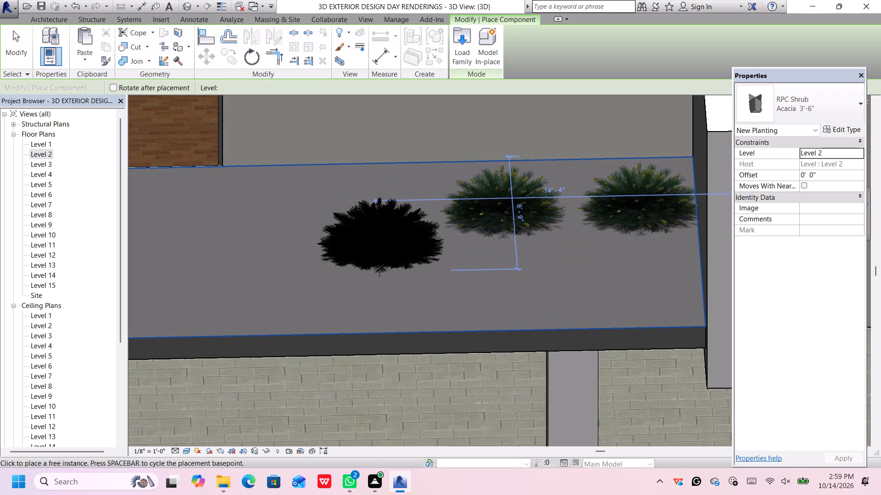
scroll(410, 256, "down", 3)
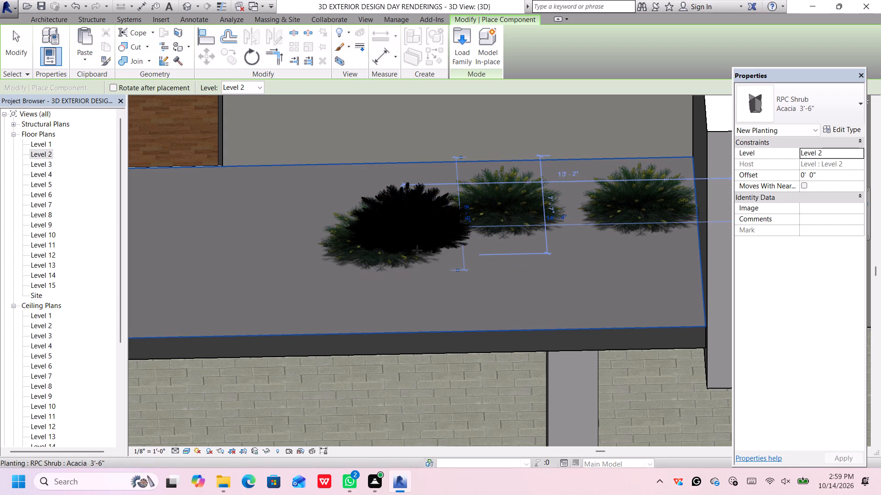
scroll(417, 250, "down", 6)
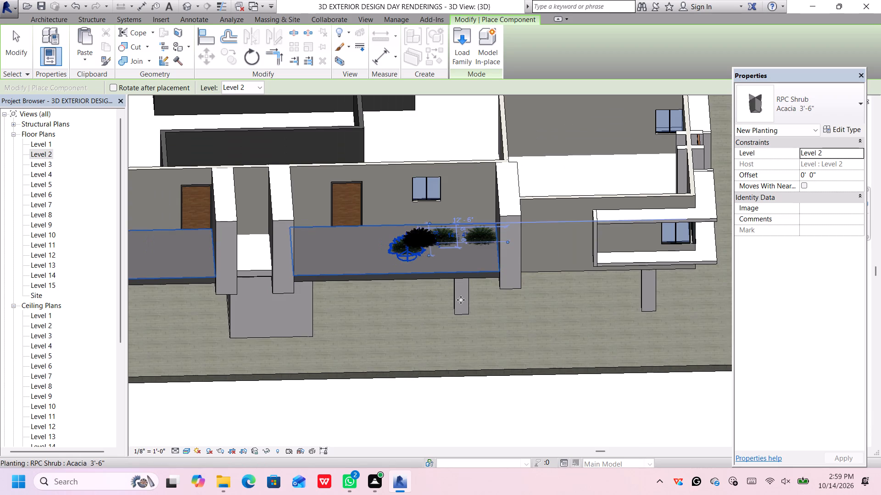
scroll(491, 379, "down", 1)
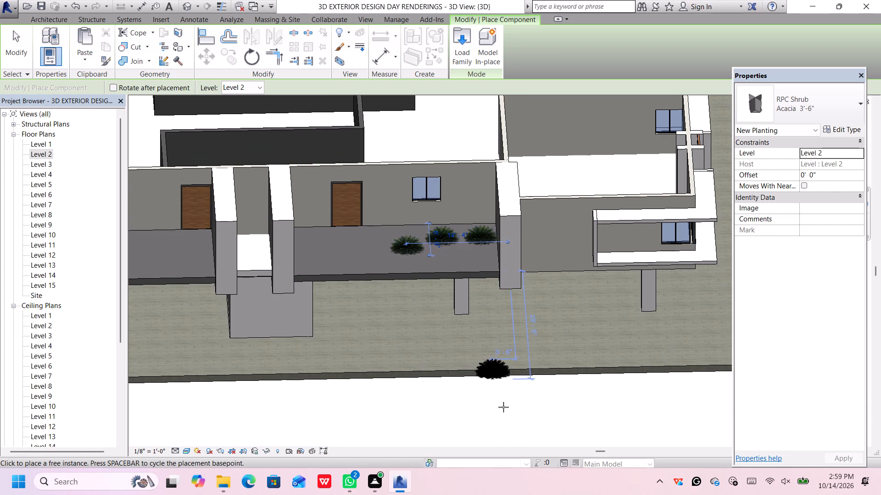
key("Escape")
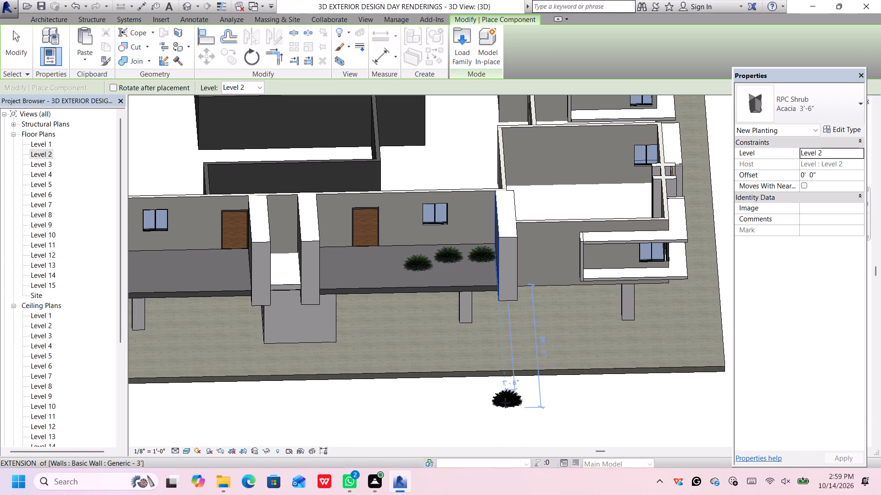
key("Escape")
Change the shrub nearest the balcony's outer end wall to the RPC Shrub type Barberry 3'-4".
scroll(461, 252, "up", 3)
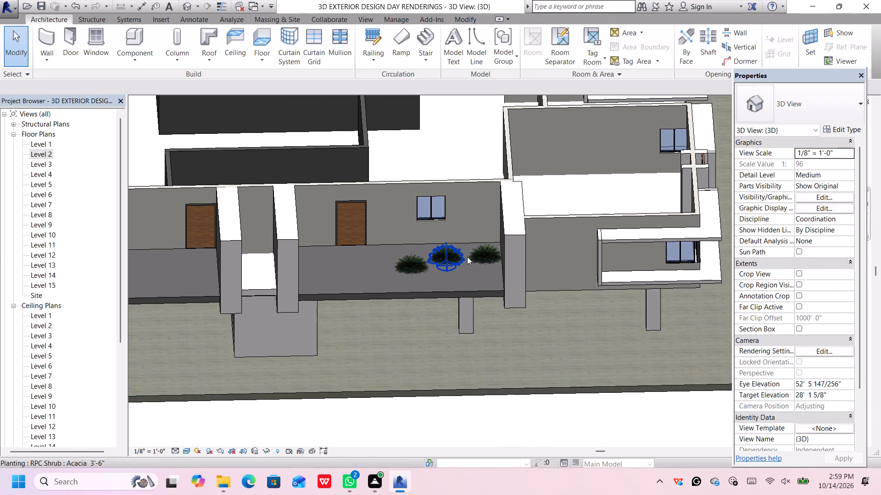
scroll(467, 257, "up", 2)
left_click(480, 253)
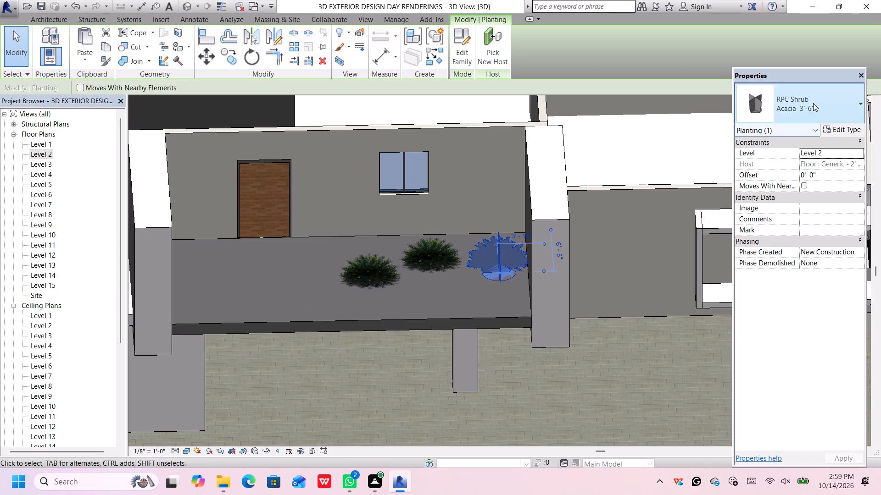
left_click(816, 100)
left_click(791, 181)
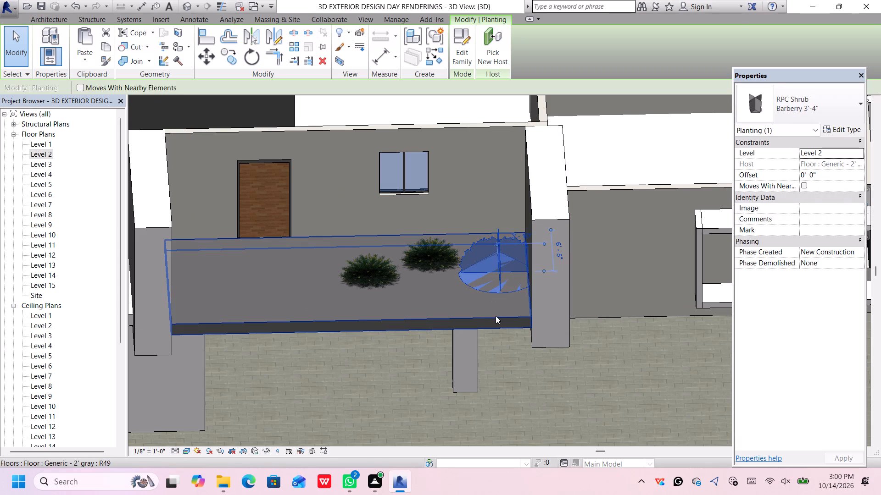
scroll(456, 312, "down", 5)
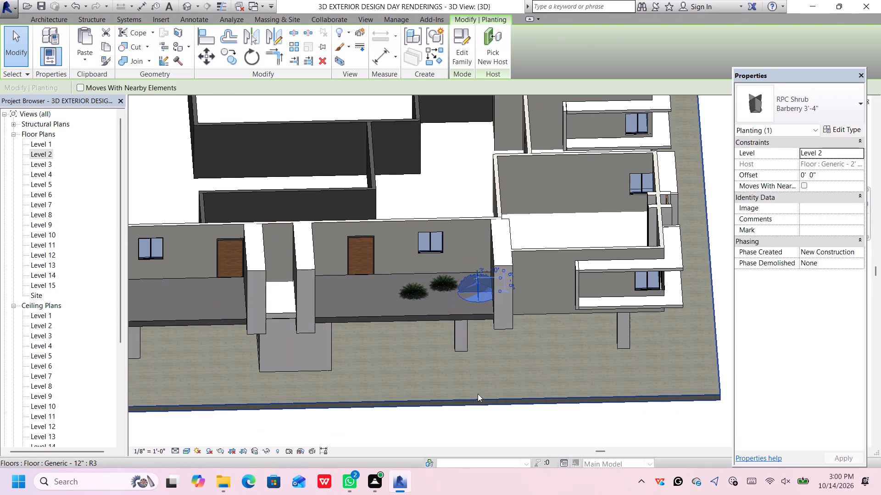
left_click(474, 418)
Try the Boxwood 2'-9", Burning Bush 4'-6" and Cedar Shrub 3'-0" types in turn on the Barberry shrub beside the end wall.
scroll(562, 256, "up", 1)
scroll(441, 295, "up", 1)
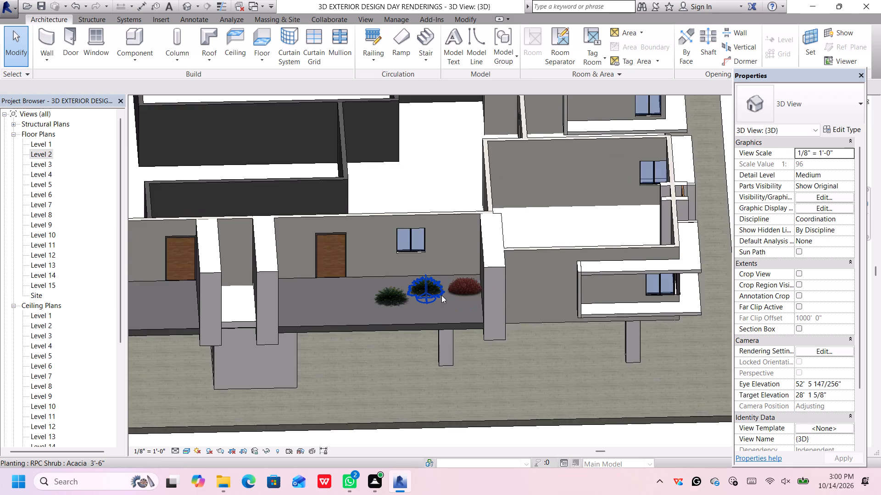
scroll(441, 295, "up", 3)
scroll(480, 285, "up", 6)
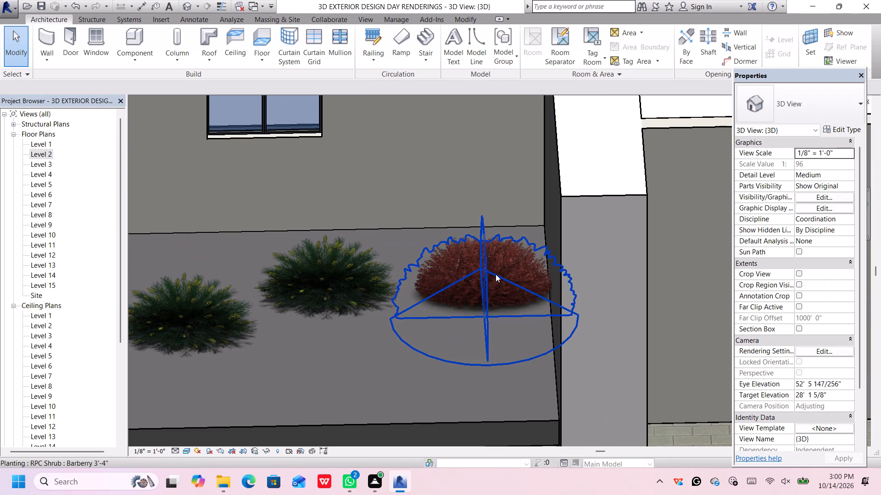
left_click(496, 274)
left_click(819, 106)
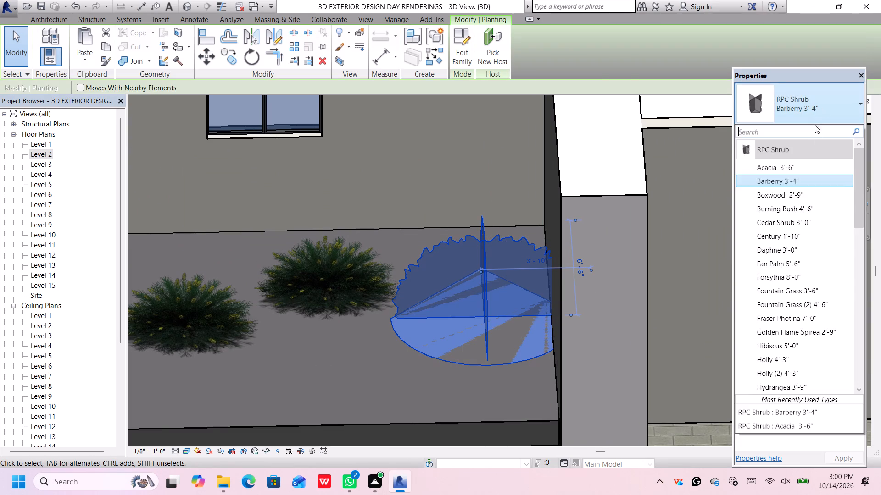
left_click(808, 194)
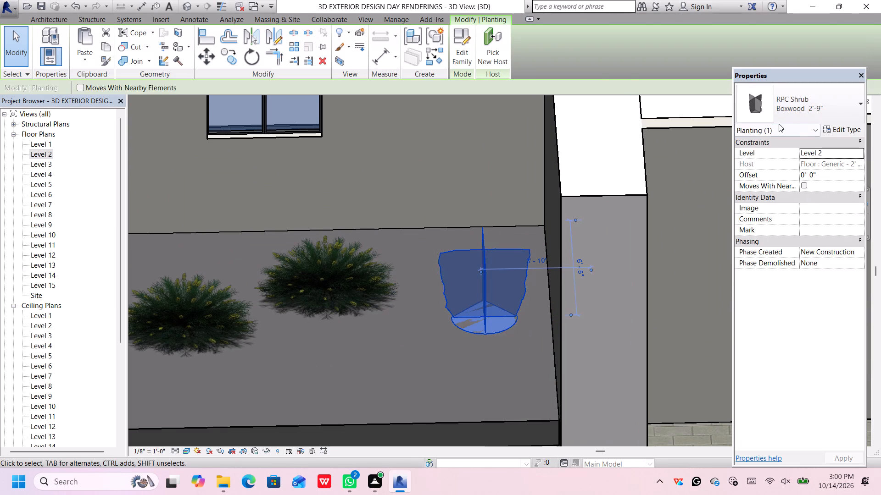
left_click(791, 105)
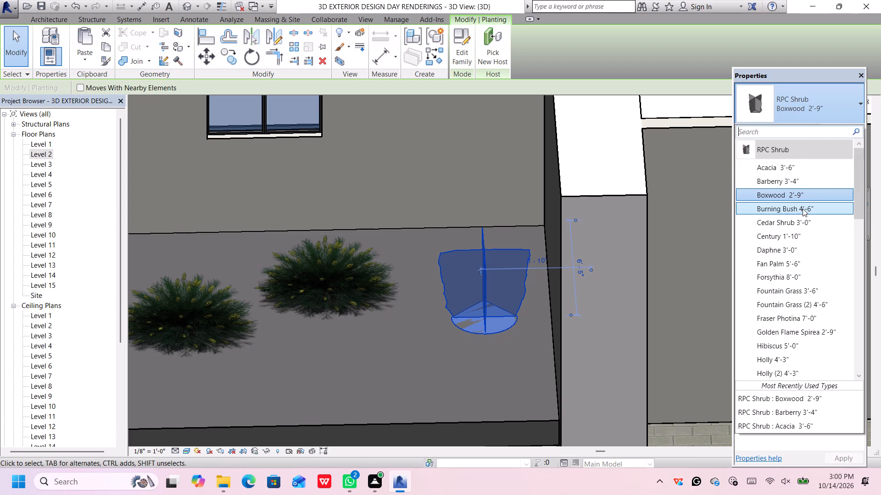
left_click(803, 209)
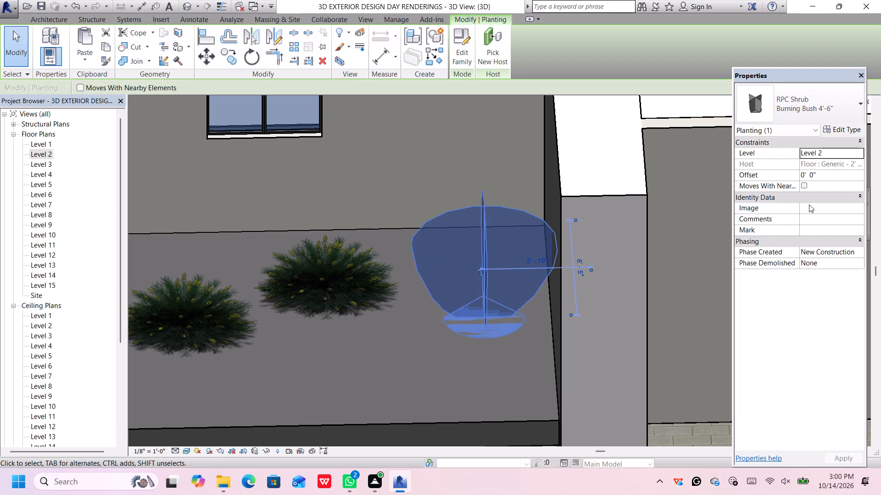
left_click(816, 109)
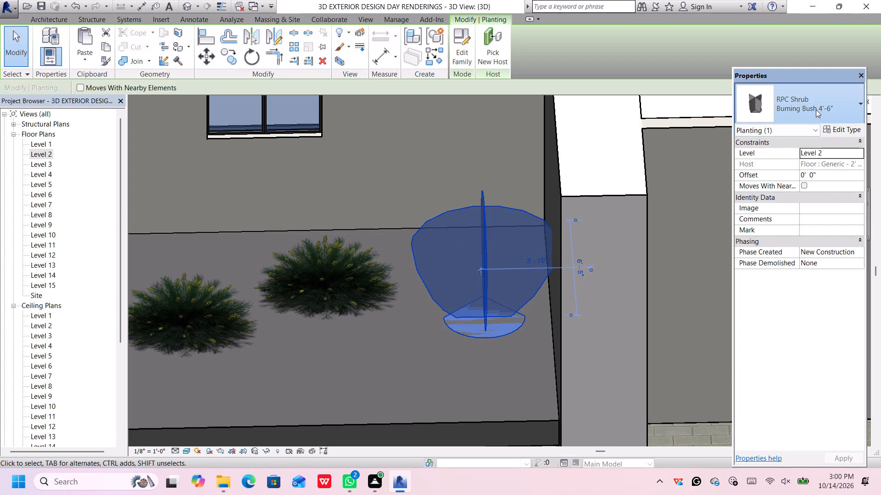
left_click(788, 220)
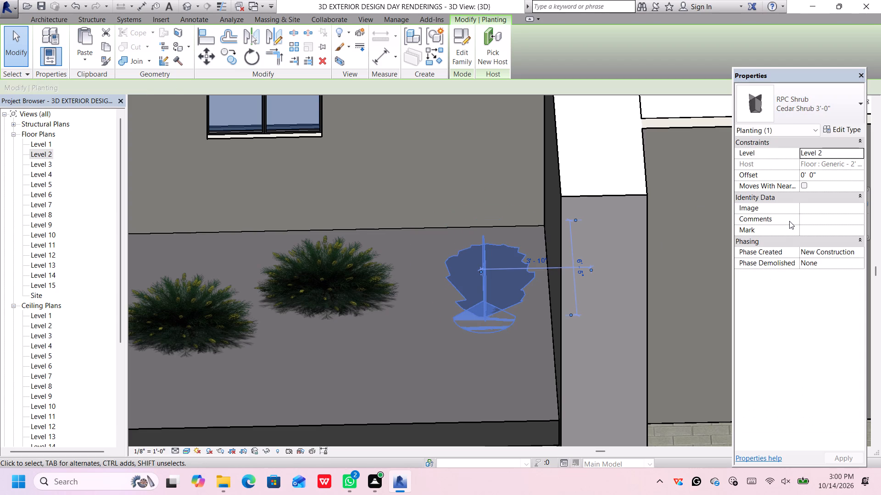
Change the shrub beside the balcony's outer end wall to the Century 1'-10" type.
left_click(824, 105)
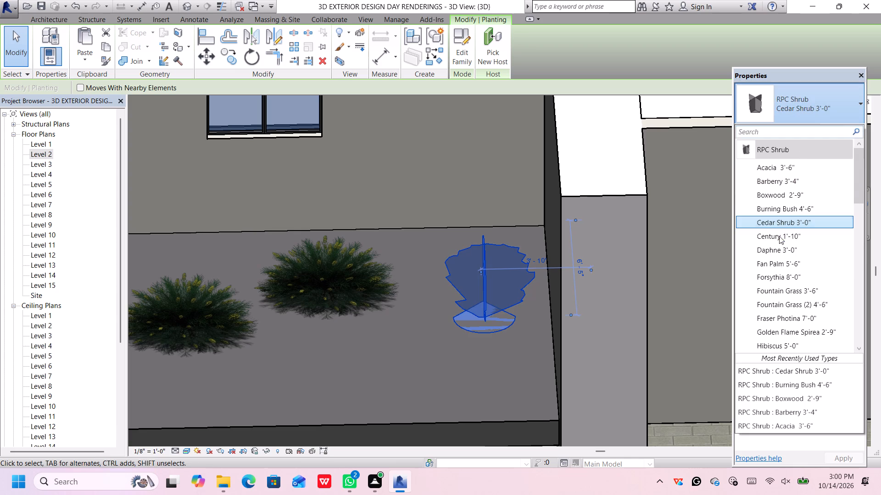
left_click(781, 236)
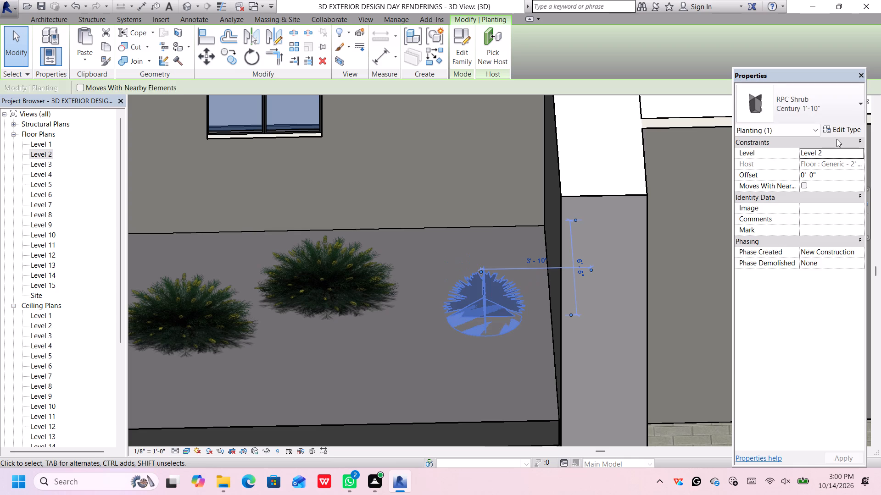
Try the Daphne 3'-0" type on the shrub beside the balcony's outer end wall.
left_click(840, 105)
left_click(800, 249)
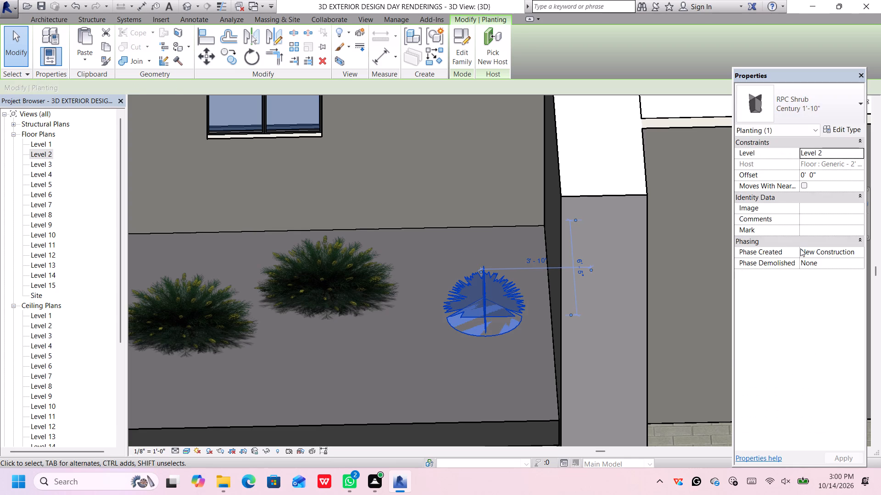
Change the shrub beside the balcony's outer end wall to the RPC Shrub type Fan Palm 5'-6".
left_click(833, 99)
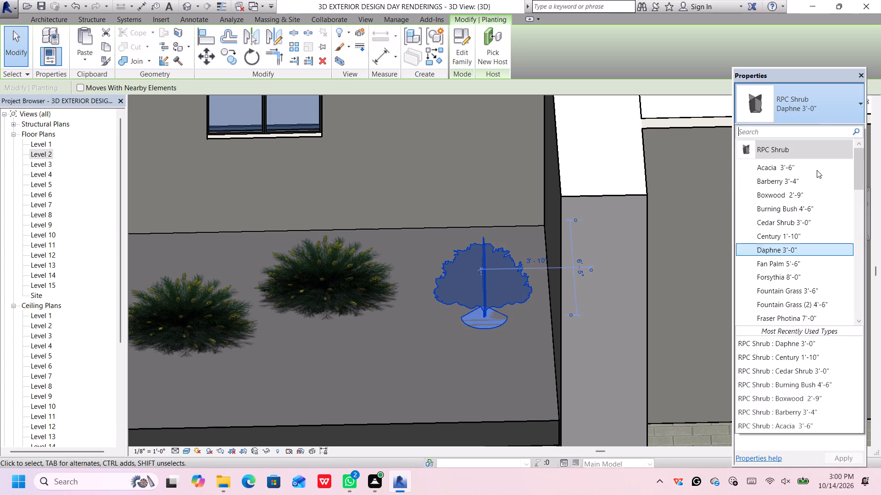
left_click(798, 269)
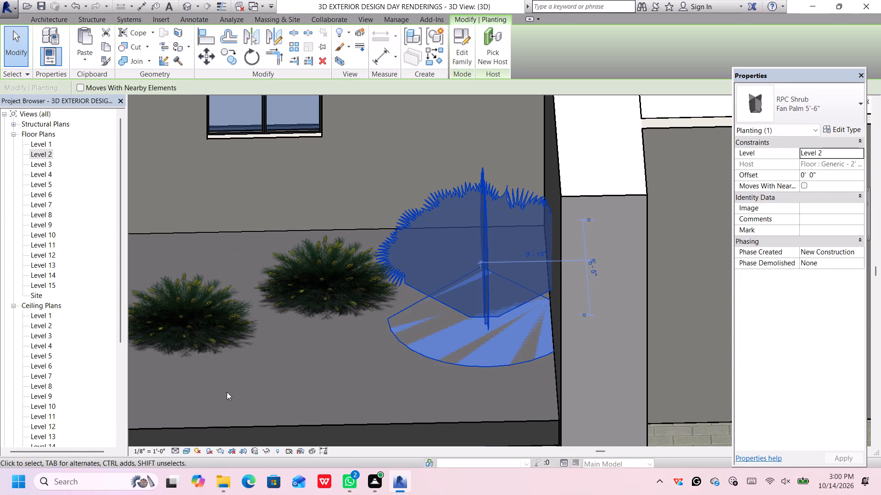
left_click(263, 379)
scroll(481, 330, "down", 4)
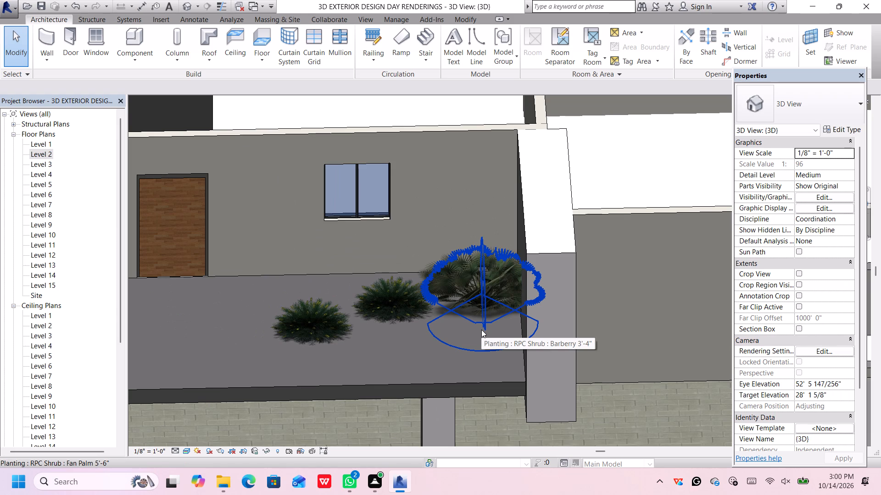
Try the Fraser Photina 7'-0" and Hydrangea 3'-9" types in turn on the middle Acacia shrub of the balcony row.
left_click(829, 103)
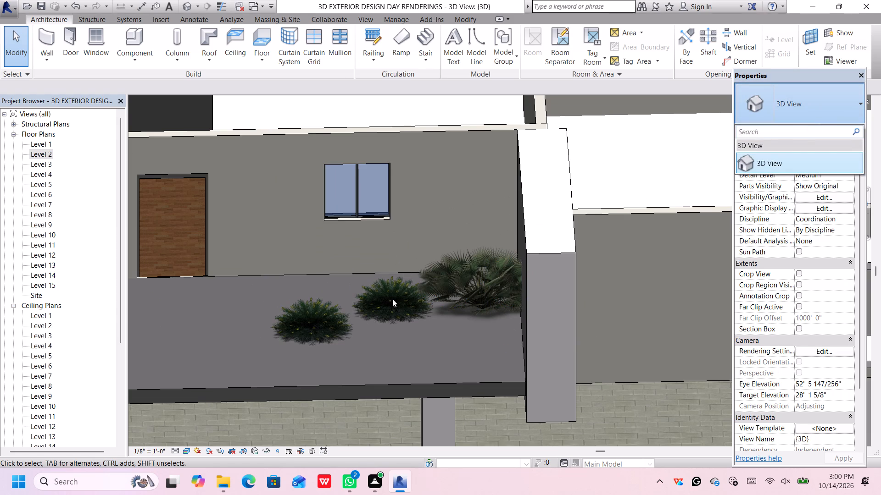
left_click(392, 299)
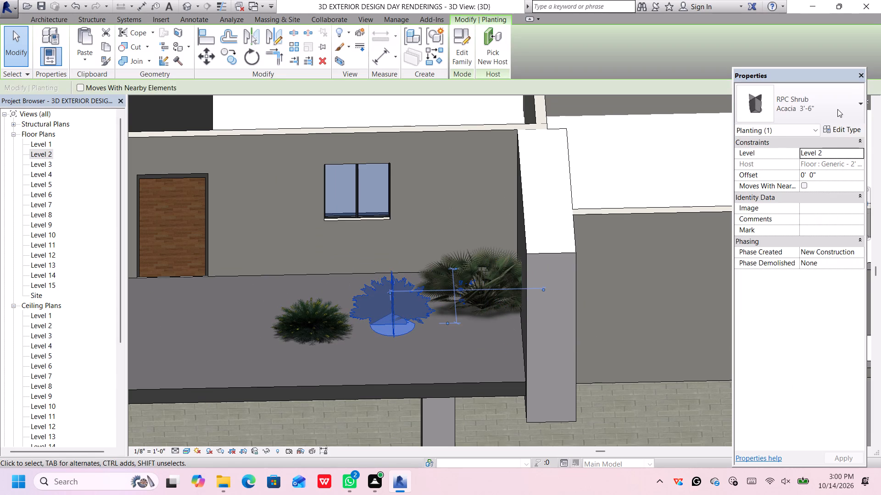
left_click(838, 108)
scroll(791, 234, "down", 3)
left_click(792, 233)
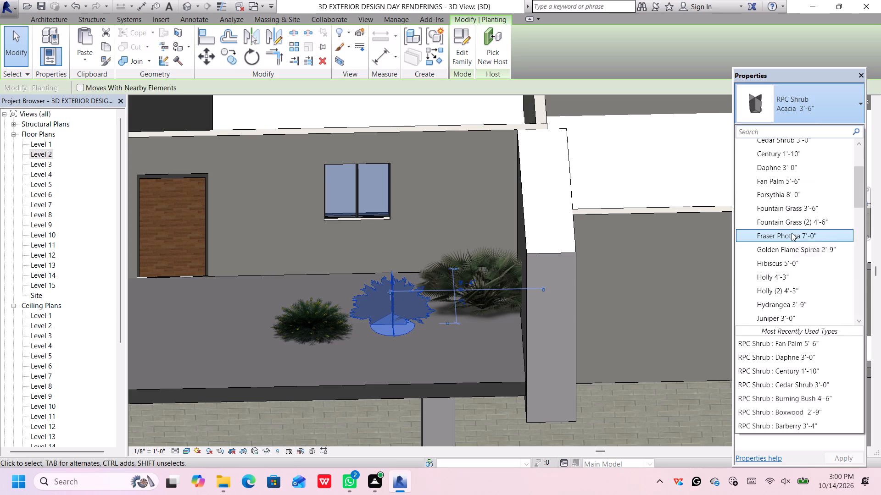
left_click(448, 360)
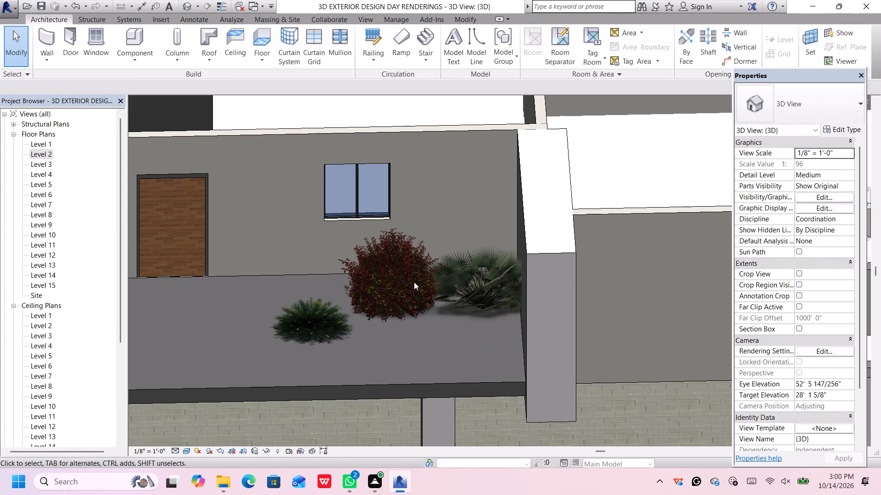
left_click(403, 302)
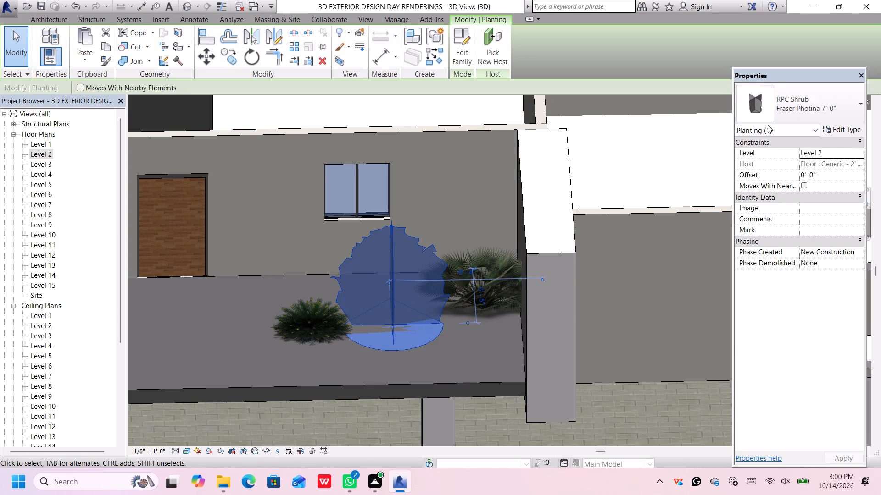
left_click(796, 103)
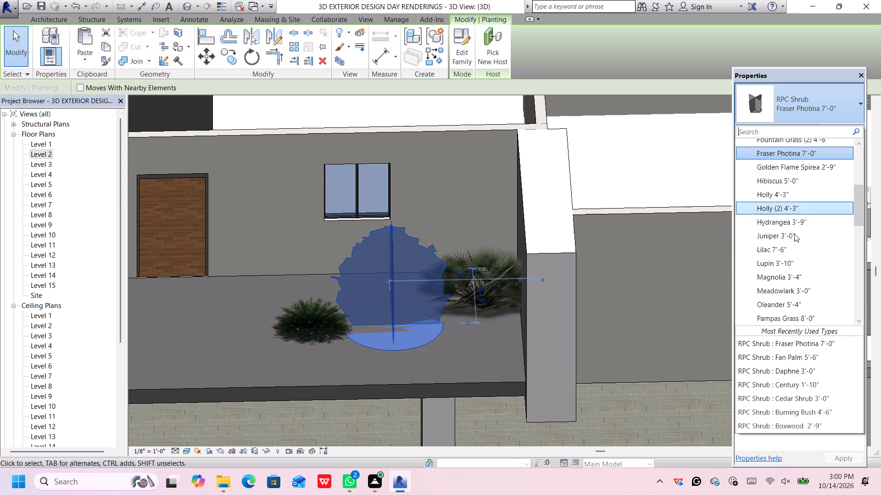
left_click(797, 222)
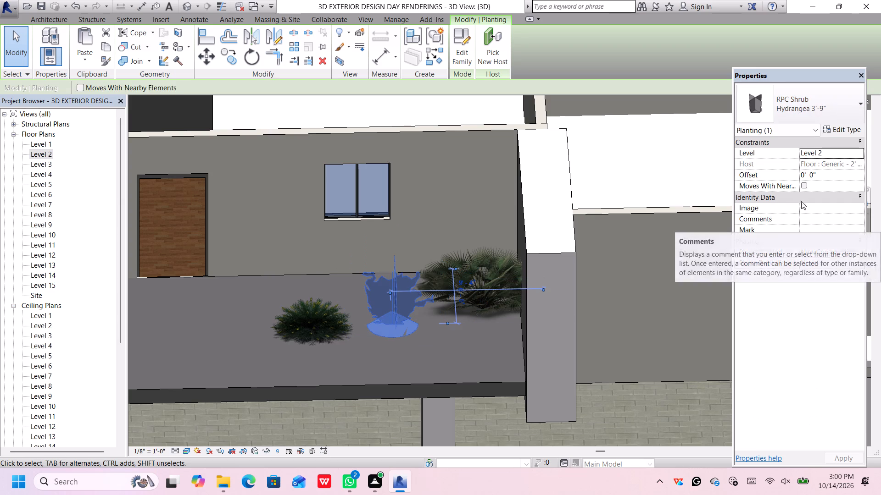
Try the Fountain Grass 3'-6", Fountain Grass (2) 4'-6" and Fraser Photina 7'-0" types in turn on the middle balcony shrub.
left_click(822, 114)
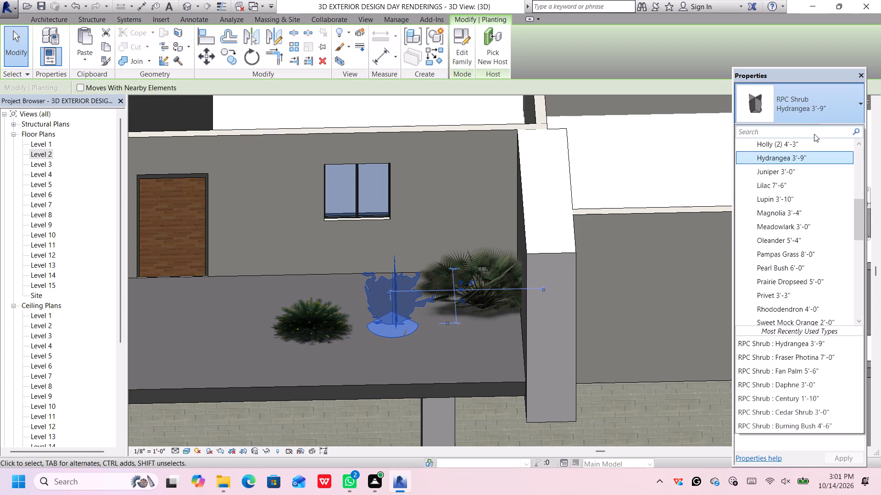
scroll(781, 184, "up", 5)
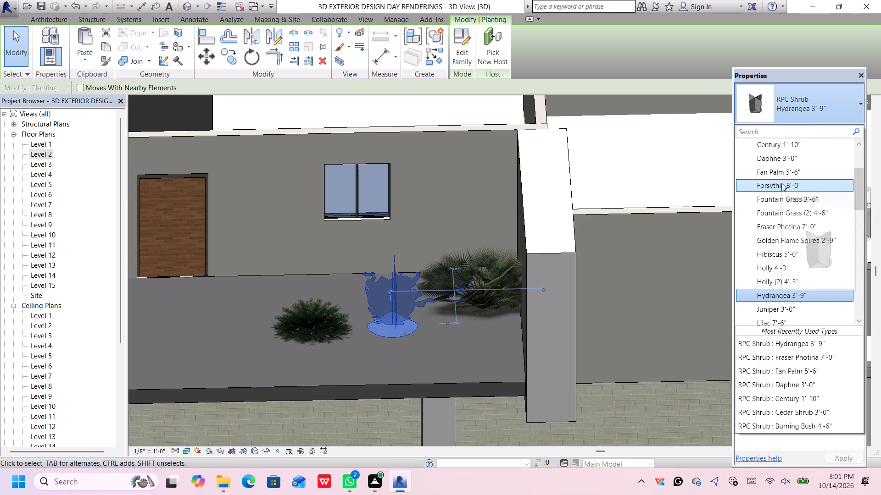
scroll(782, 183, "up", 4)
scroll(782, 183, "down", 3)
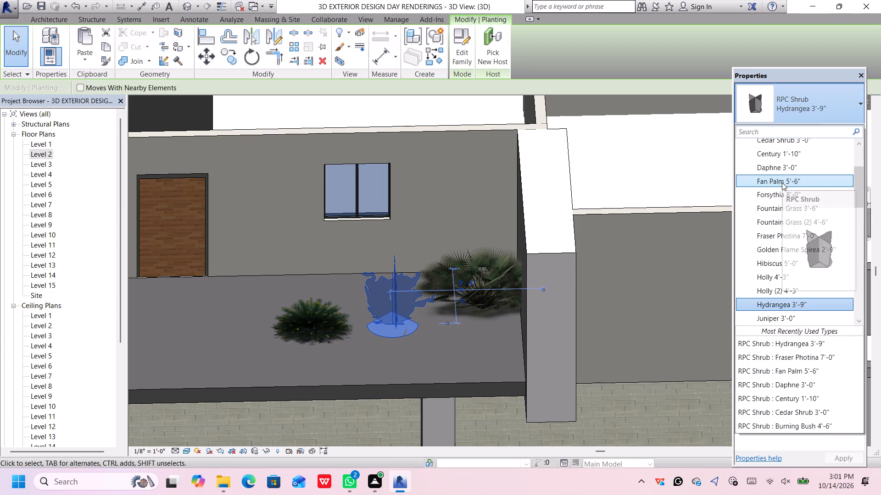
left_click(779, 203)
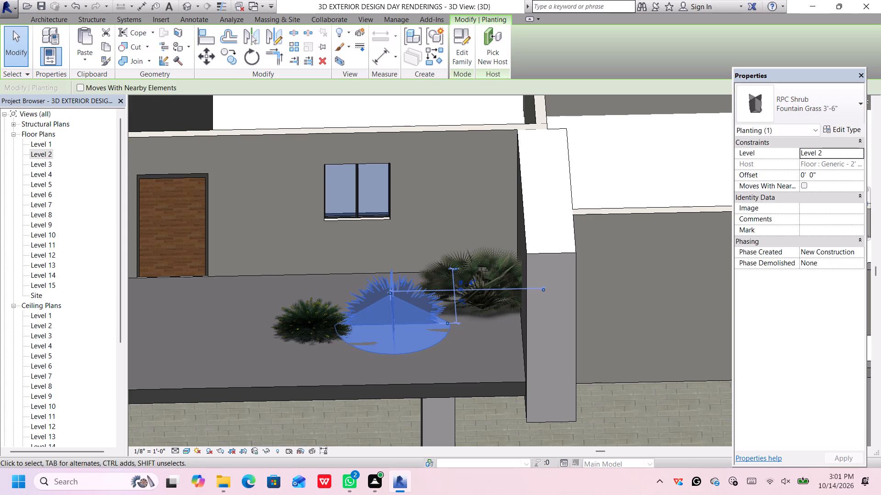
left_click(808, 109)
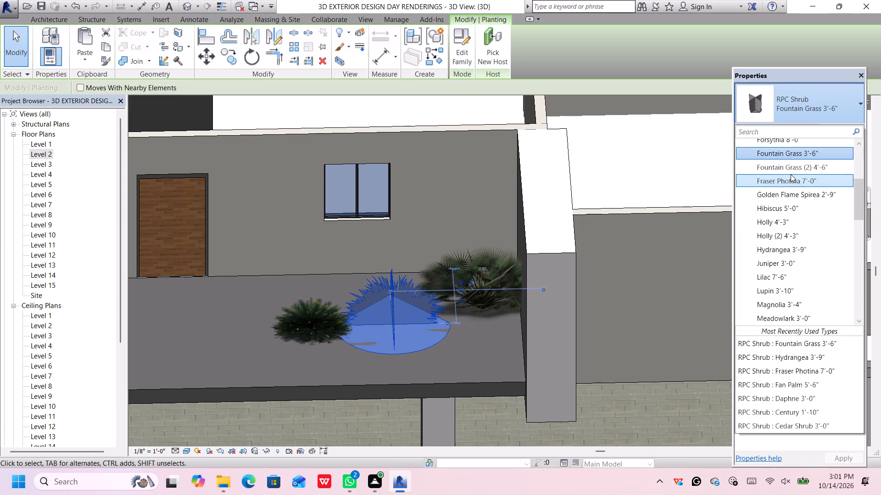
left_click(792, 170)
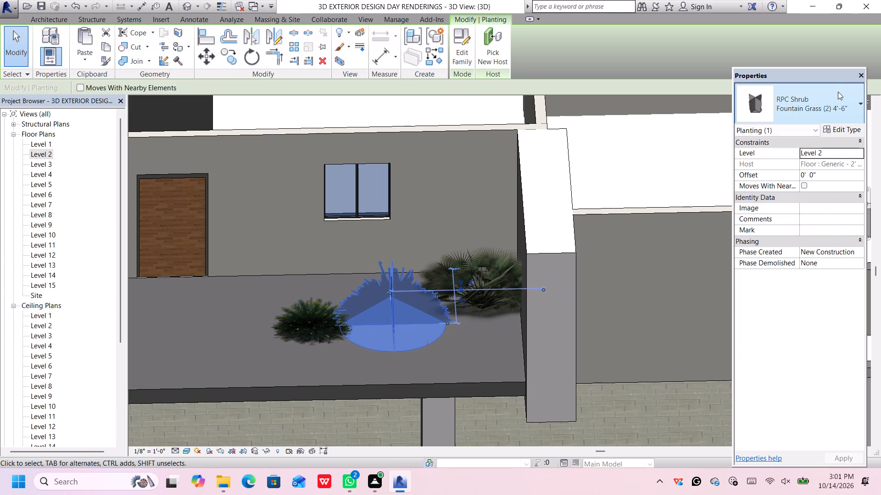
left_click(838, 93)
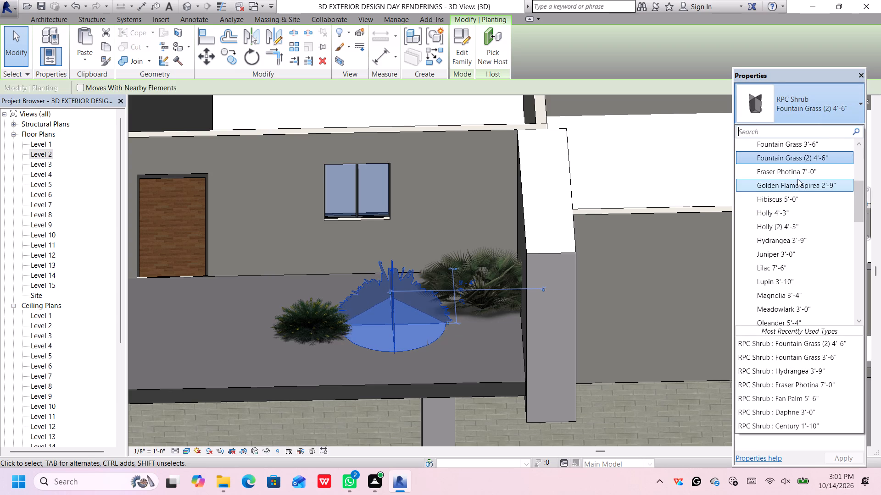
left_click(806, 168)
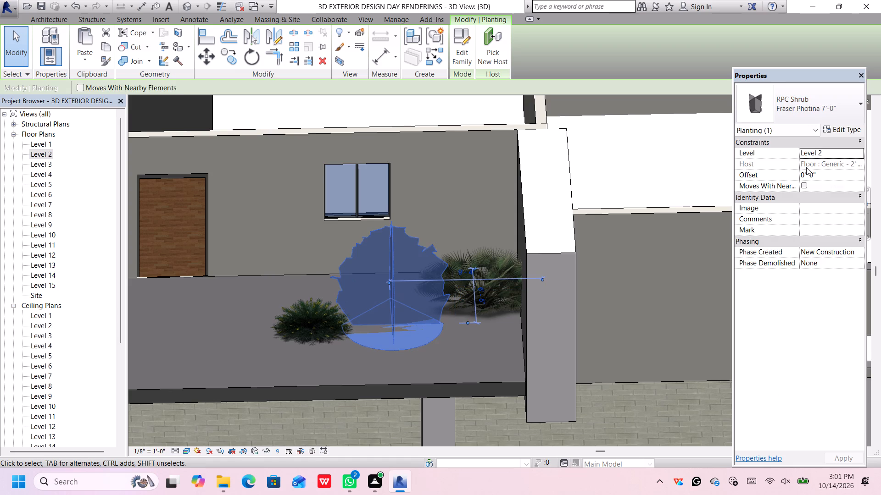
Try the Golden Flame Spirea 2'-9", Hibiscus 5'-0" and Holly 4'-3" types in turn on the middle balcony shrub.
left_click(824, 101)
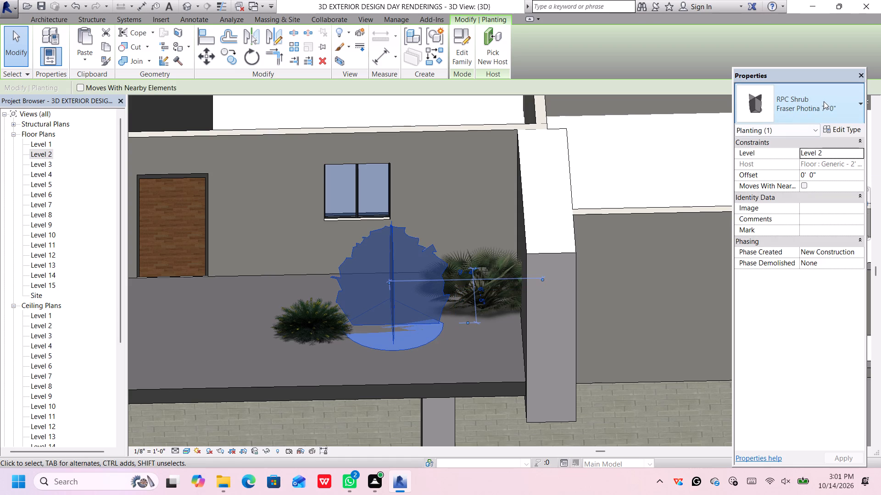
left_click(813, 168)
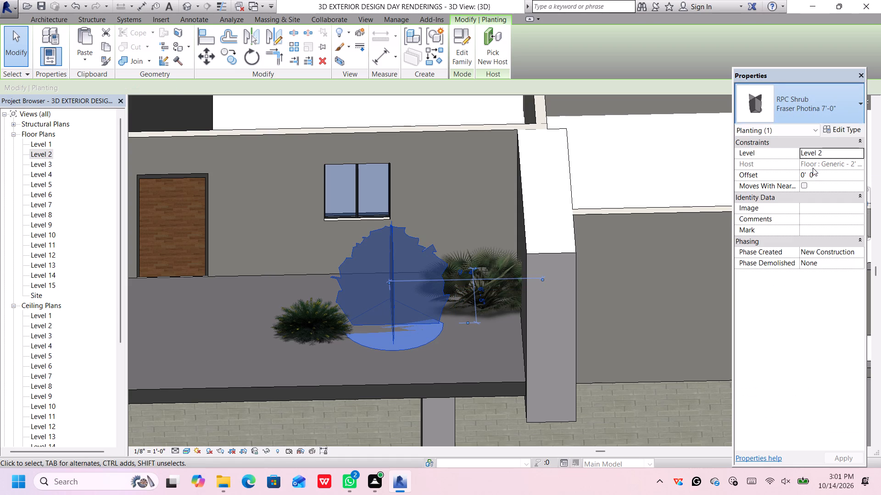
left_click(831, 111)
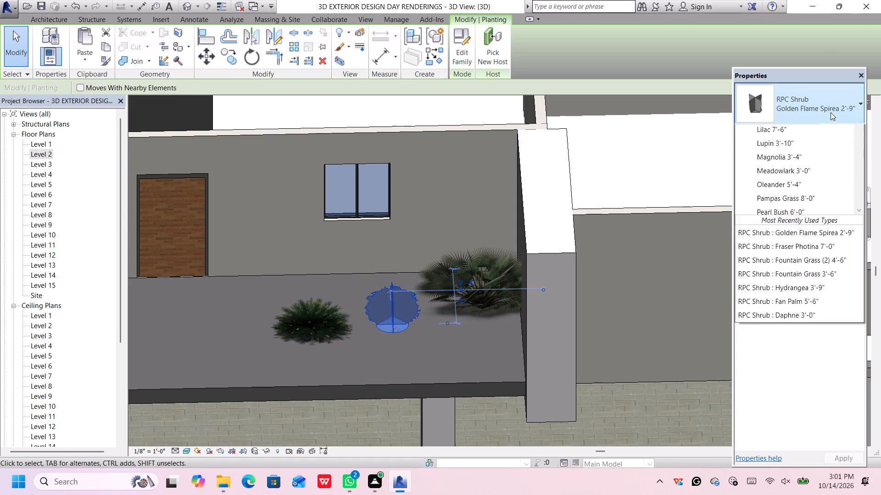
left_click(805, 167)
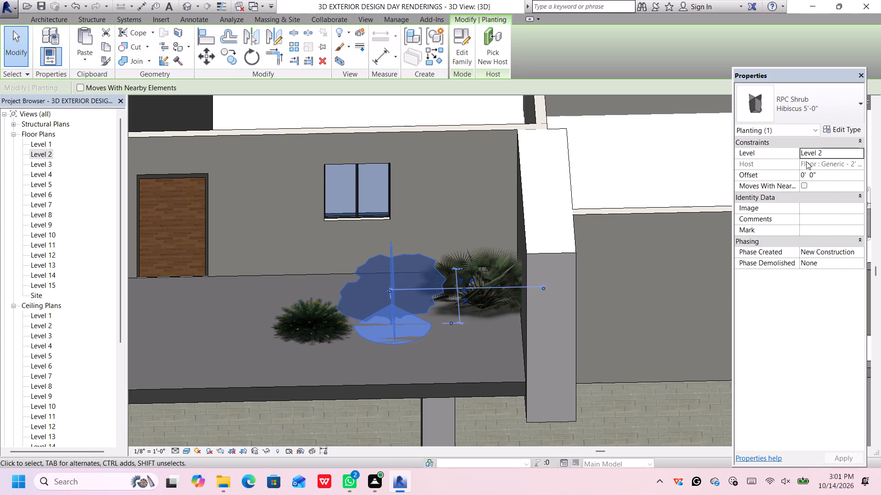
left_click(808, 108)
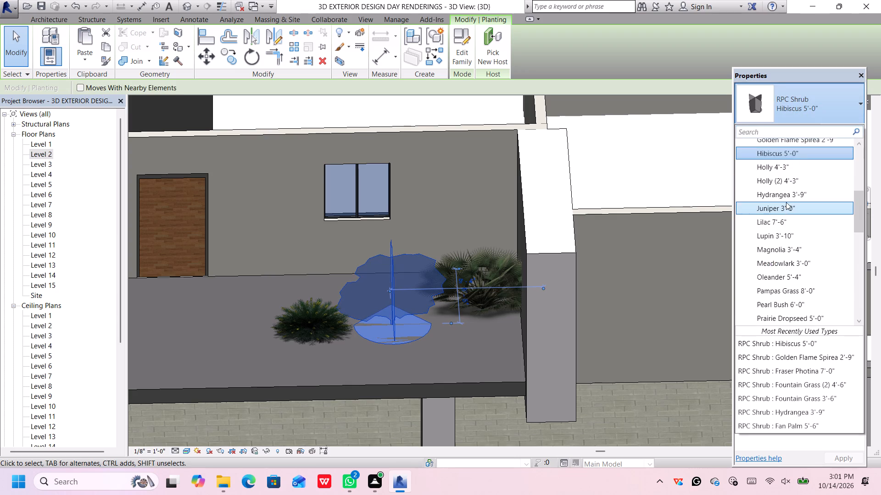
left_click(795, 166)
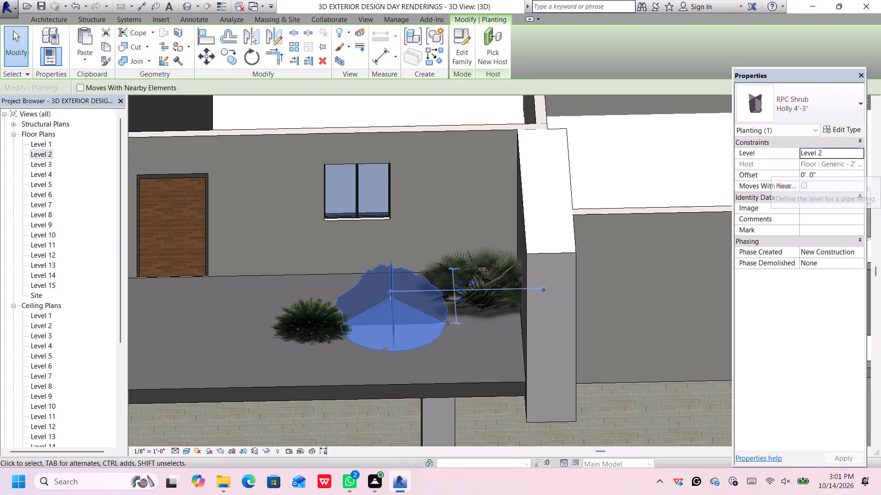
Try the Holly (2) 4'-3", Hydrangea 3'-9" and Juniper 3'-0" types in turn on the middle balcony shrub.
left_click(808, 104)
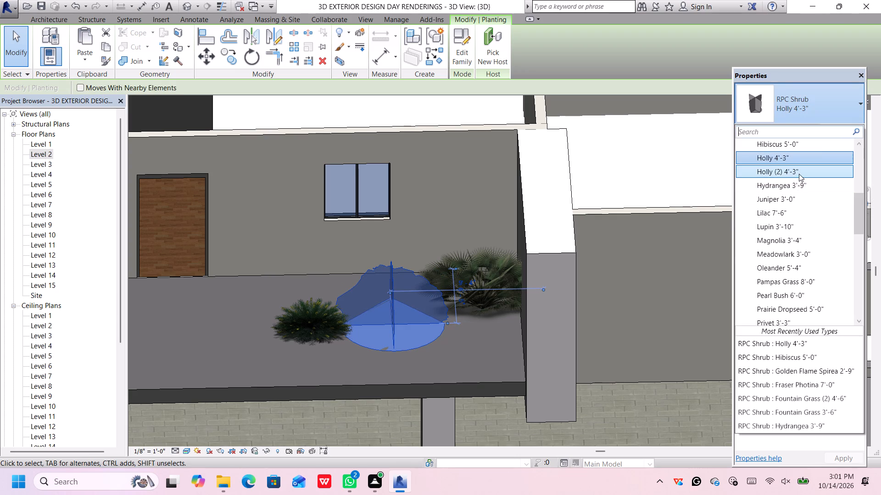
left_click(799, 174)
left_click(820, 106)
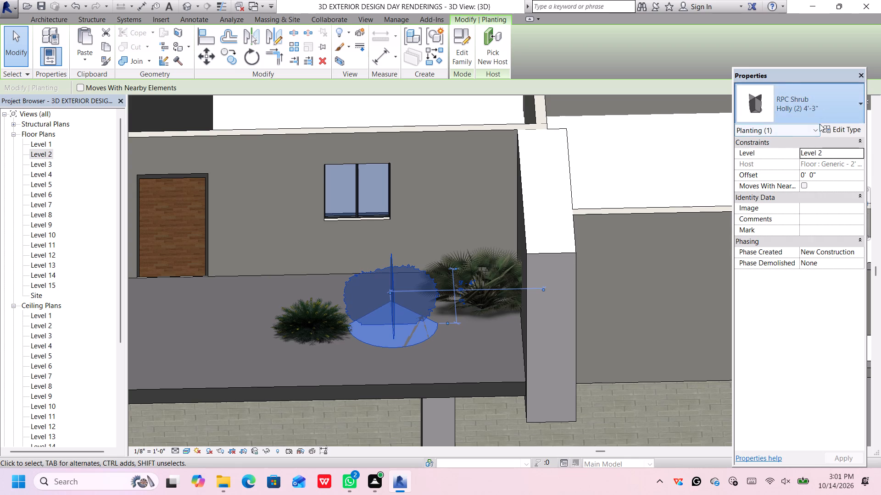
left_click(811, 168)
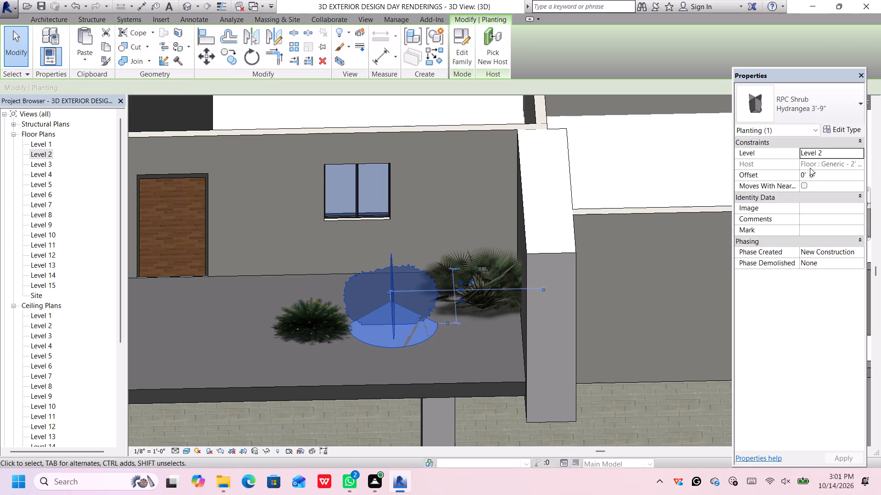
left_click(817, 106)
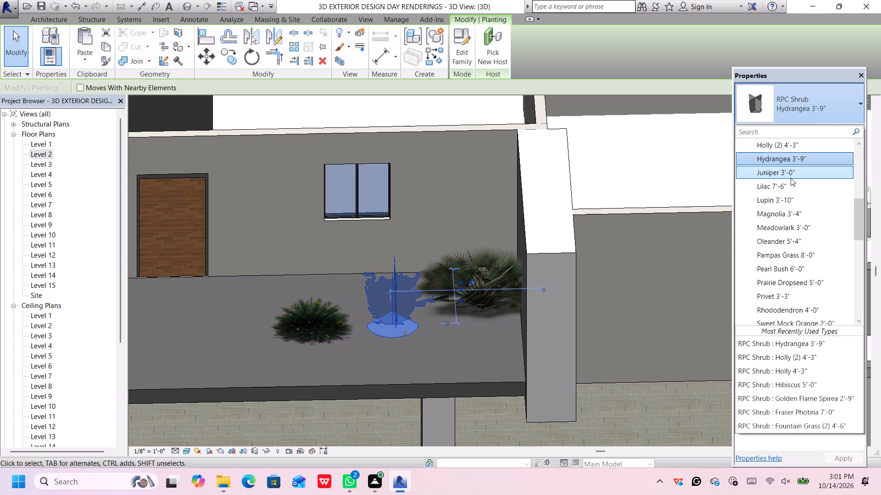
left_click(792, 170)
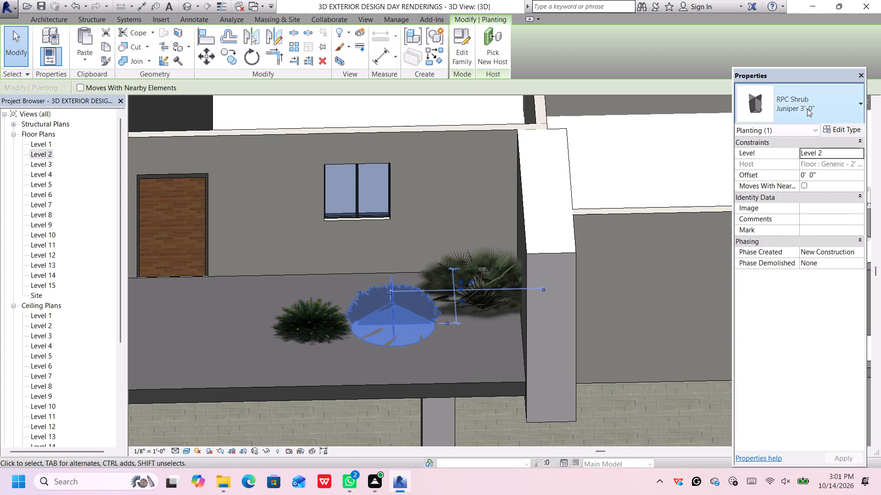
Change the middle shrub of the balcony row to the RPC Shrub type Lilac 7'-6".
left_click(807, 109)
left_click(798, 165)
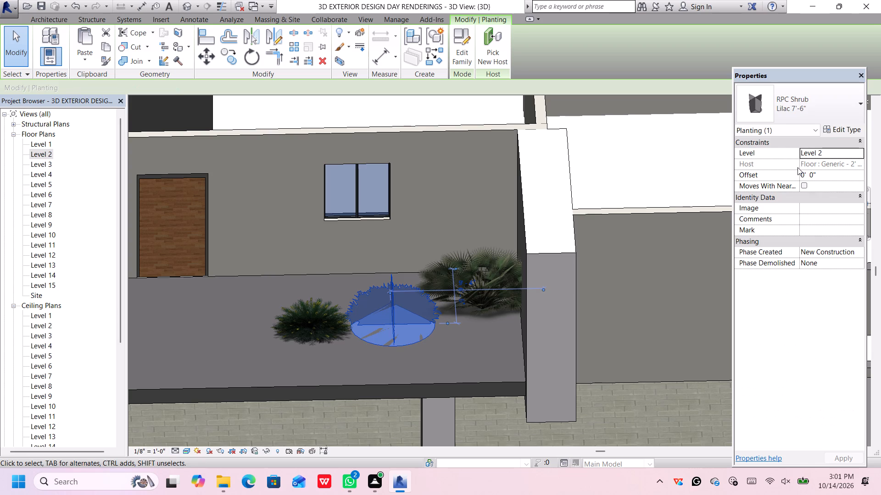
left_click(436, 380)
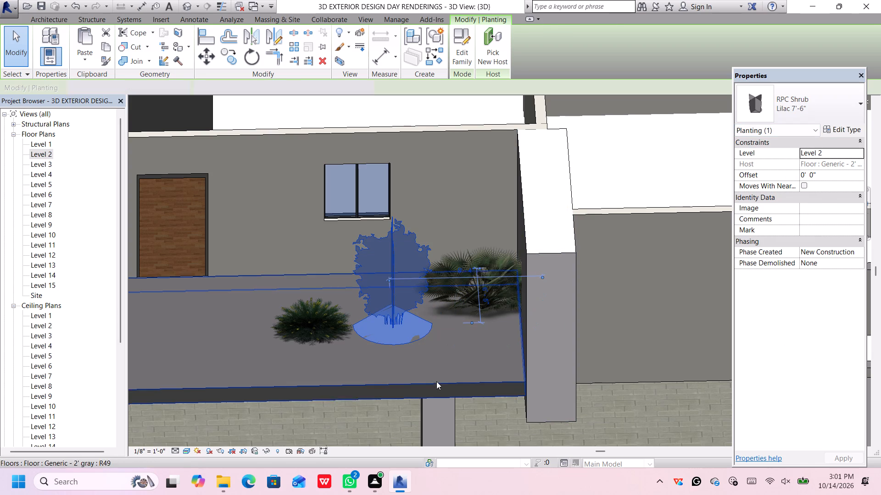
scroll(386, 268, "down", 3)
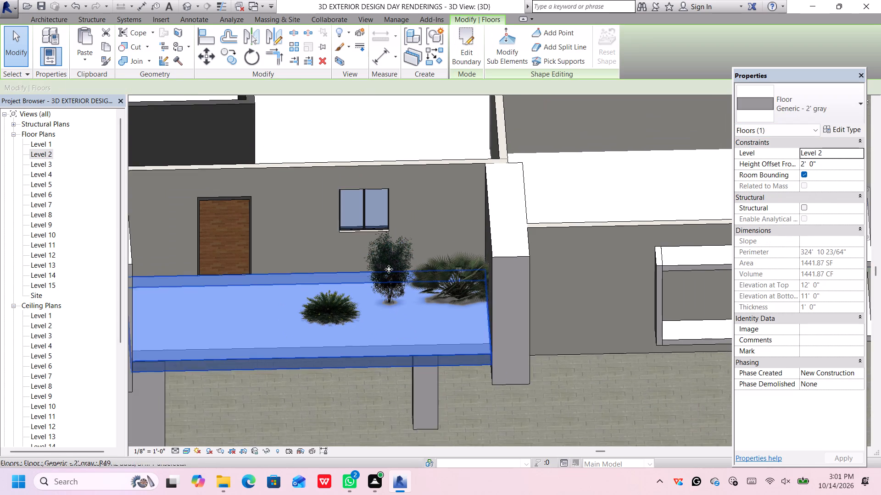
middle_click_drag(399, 276, 430, 300)
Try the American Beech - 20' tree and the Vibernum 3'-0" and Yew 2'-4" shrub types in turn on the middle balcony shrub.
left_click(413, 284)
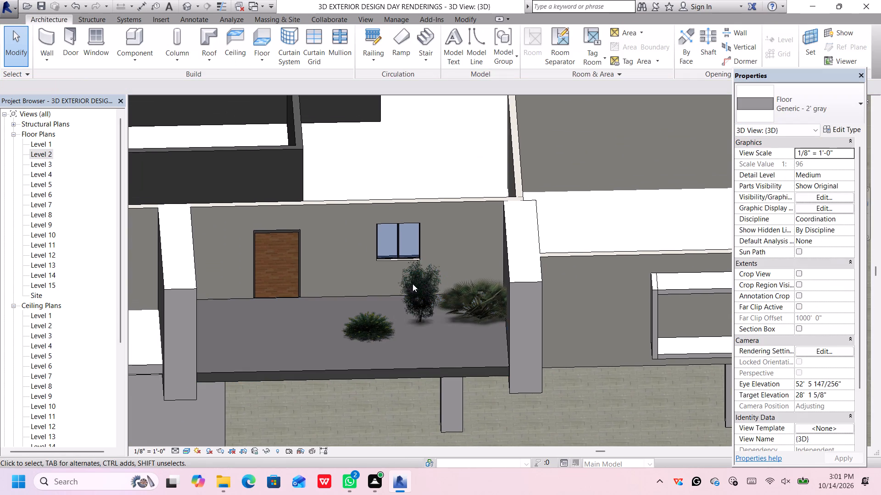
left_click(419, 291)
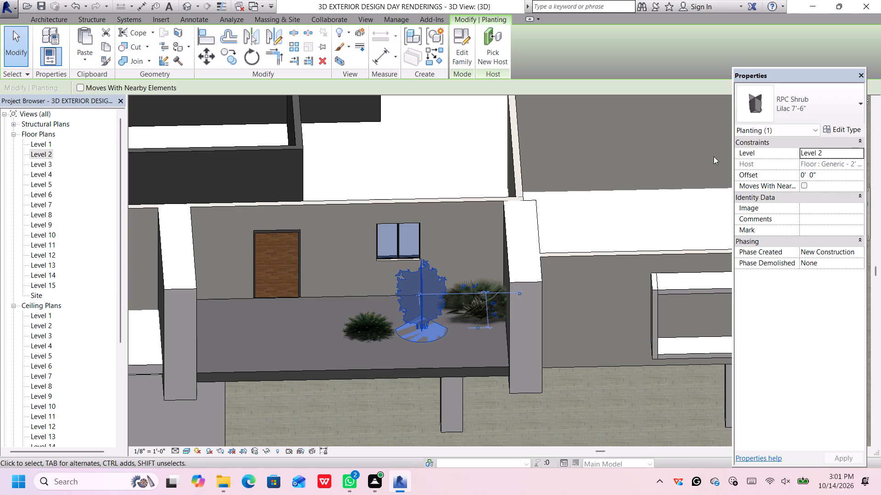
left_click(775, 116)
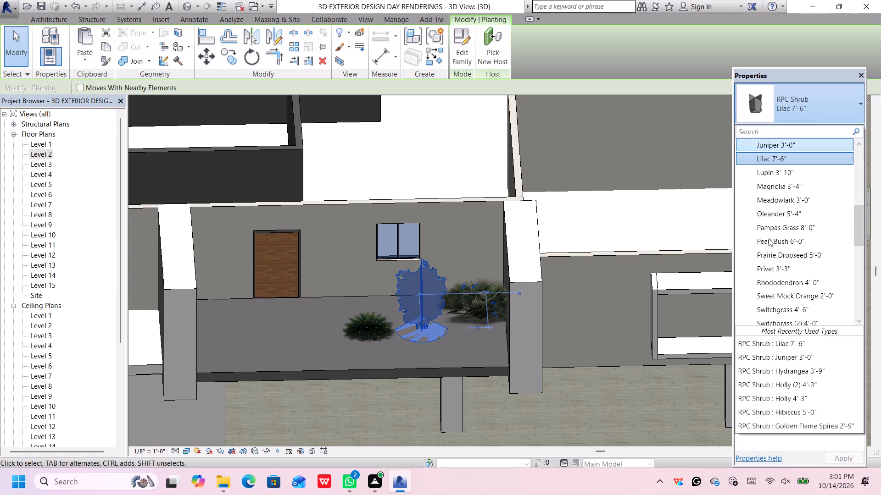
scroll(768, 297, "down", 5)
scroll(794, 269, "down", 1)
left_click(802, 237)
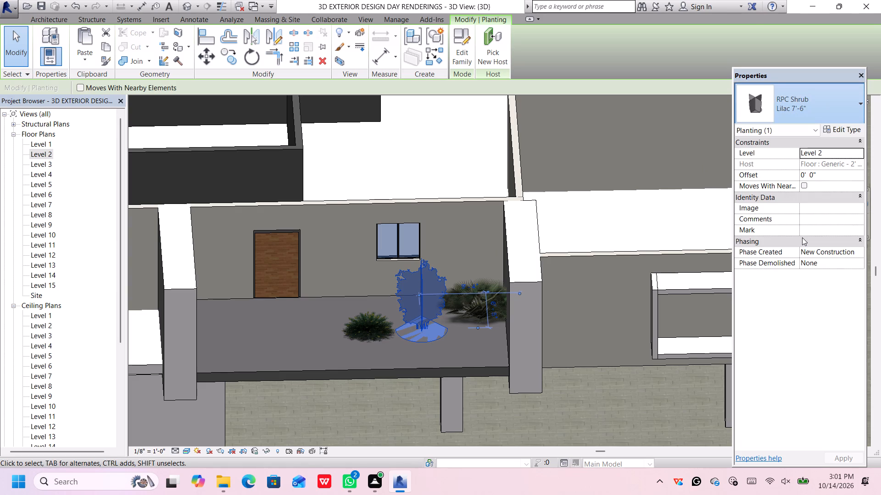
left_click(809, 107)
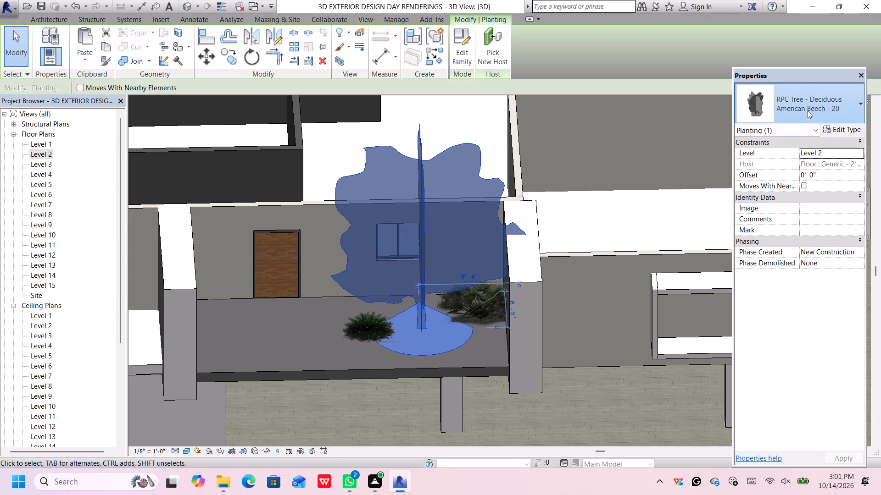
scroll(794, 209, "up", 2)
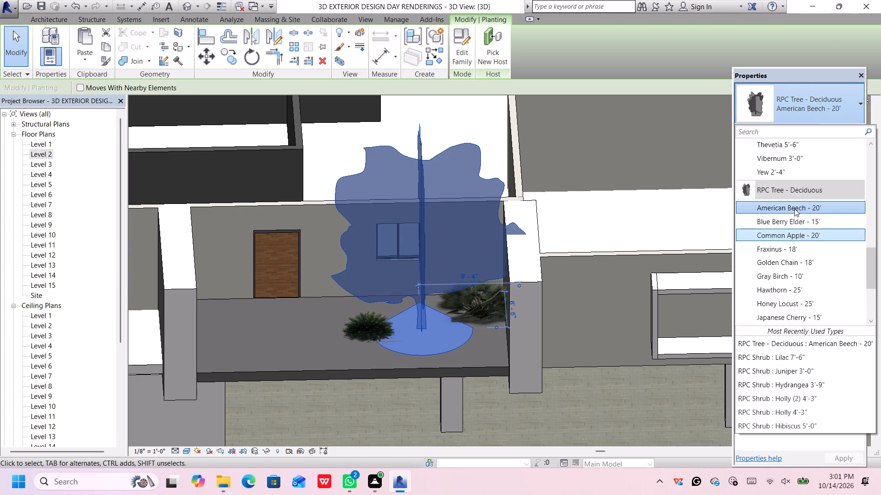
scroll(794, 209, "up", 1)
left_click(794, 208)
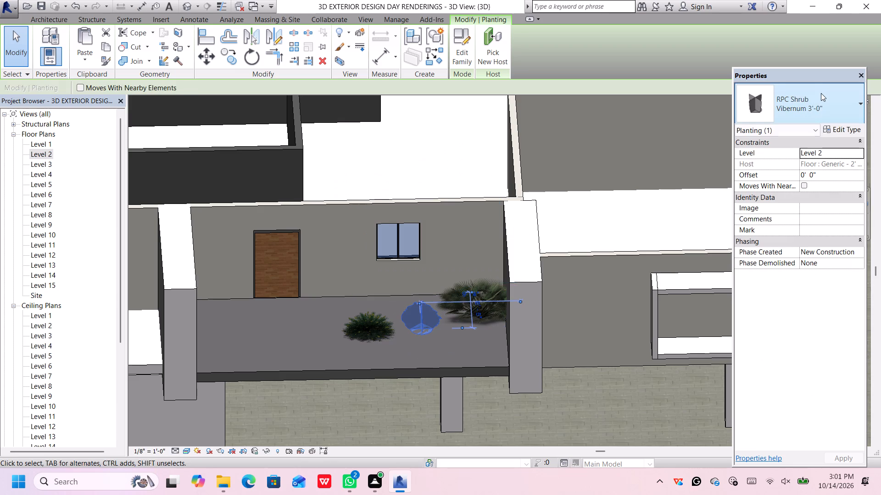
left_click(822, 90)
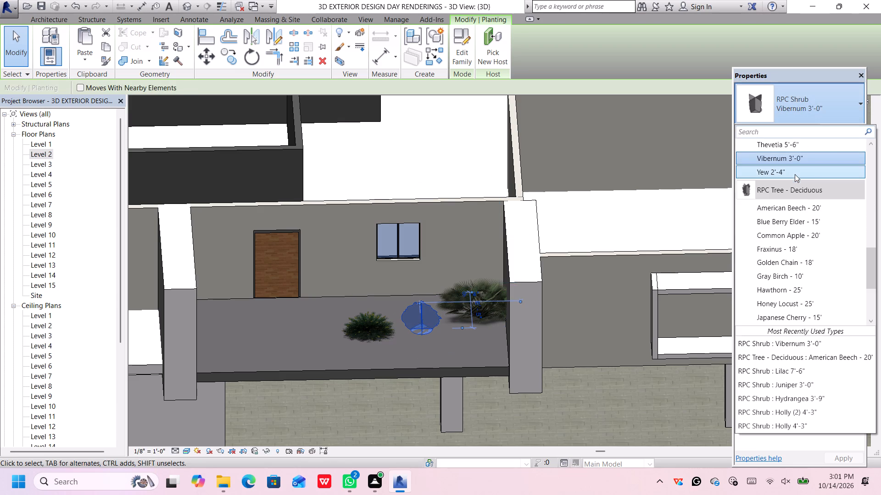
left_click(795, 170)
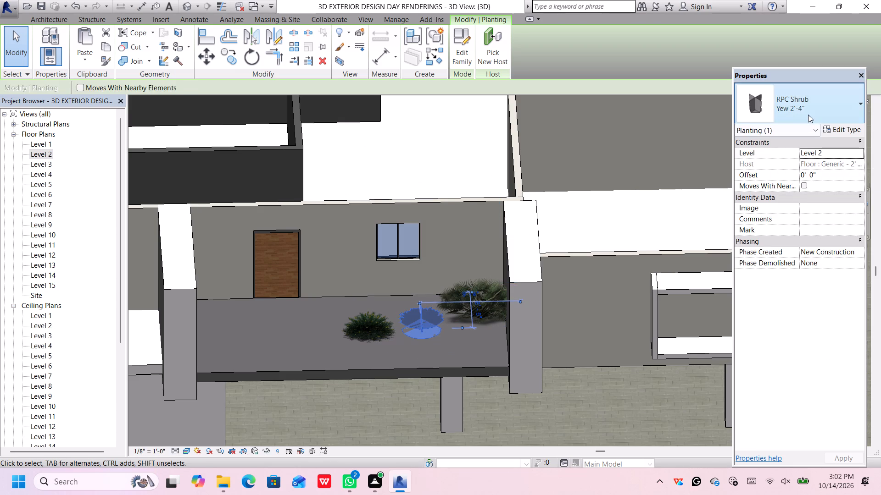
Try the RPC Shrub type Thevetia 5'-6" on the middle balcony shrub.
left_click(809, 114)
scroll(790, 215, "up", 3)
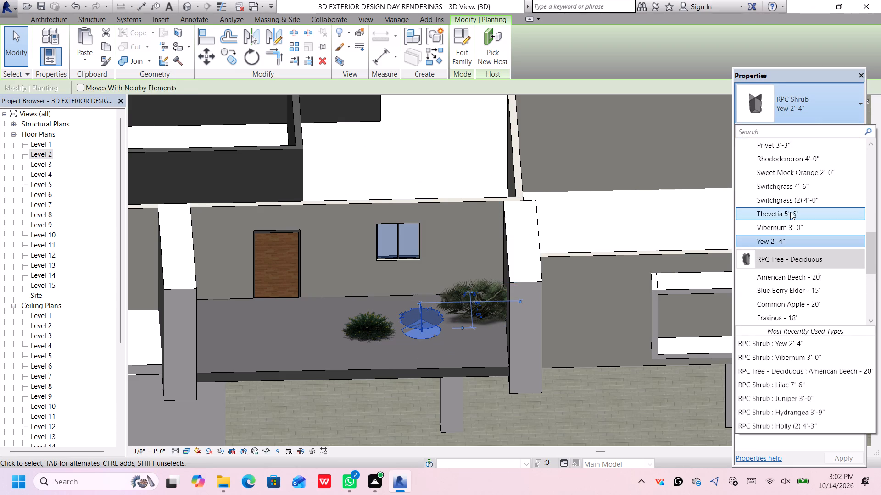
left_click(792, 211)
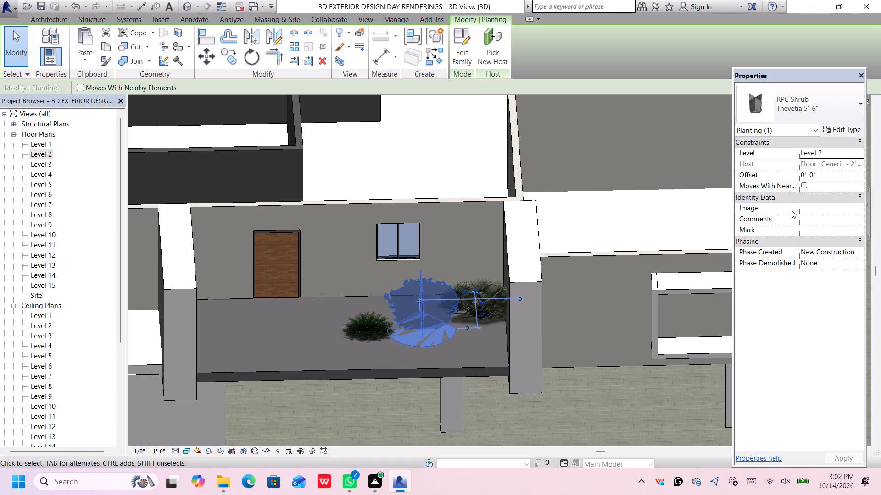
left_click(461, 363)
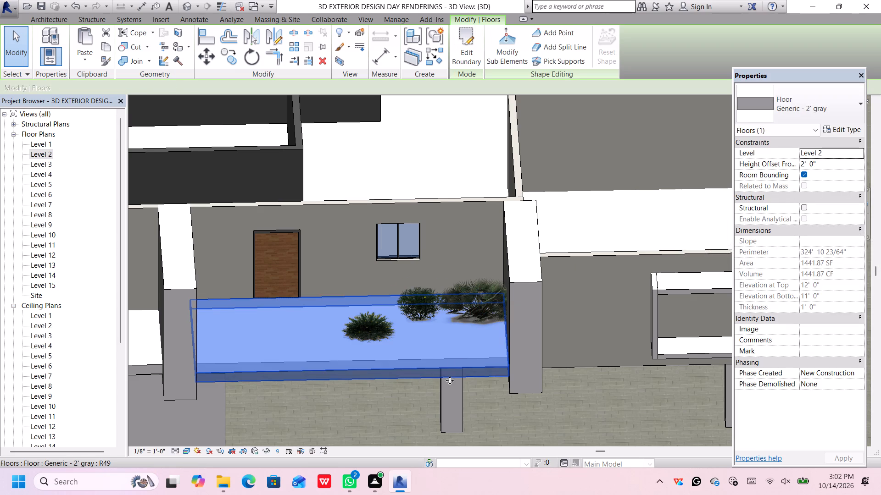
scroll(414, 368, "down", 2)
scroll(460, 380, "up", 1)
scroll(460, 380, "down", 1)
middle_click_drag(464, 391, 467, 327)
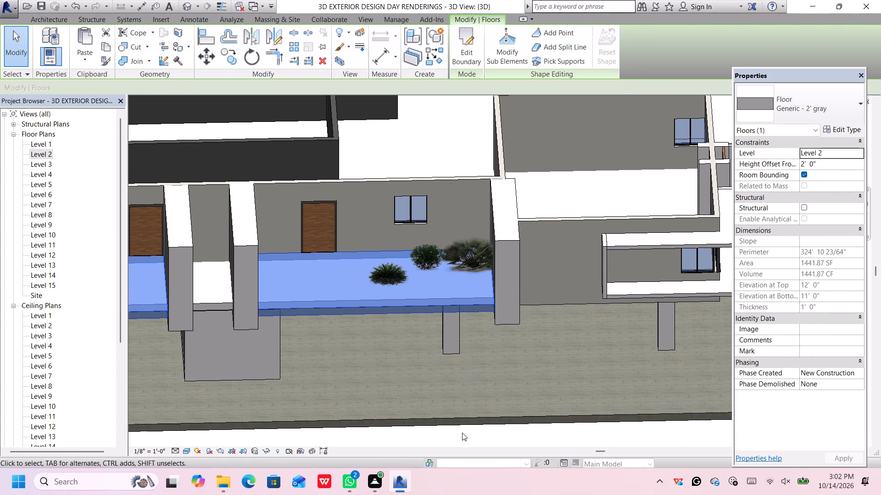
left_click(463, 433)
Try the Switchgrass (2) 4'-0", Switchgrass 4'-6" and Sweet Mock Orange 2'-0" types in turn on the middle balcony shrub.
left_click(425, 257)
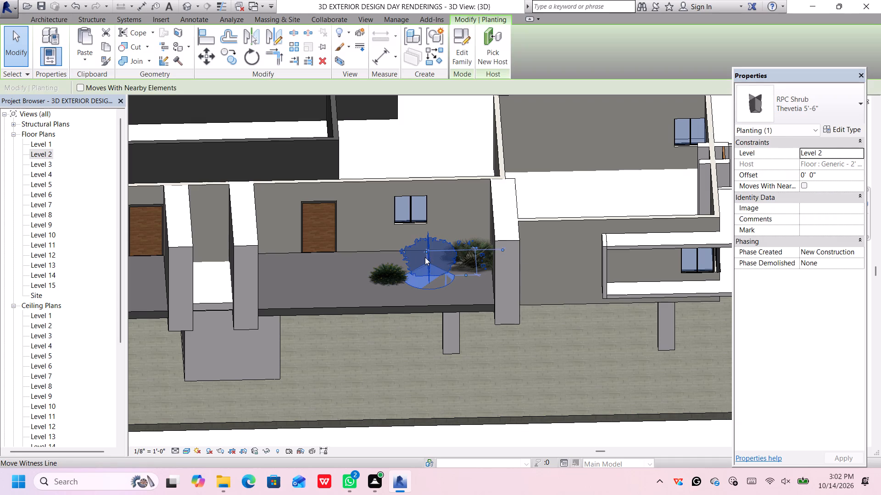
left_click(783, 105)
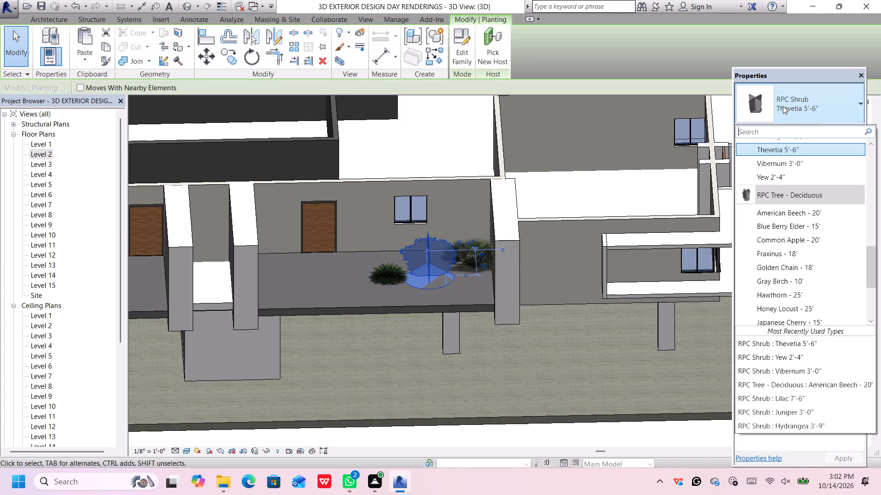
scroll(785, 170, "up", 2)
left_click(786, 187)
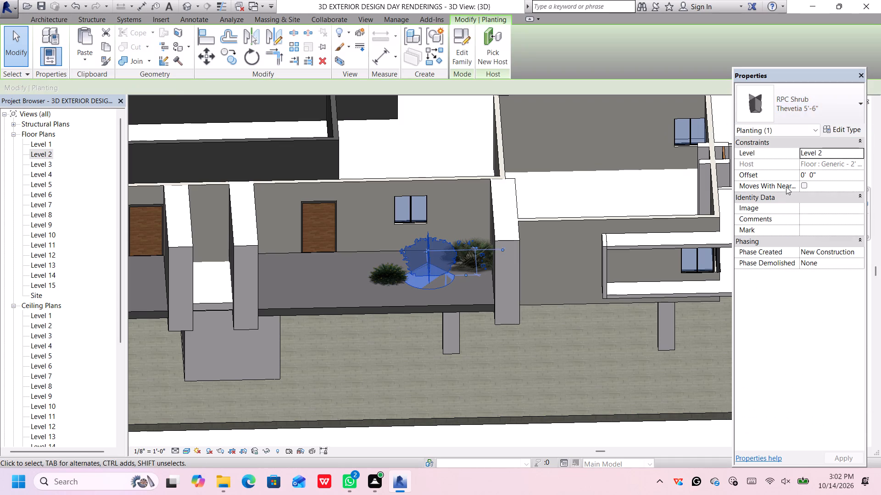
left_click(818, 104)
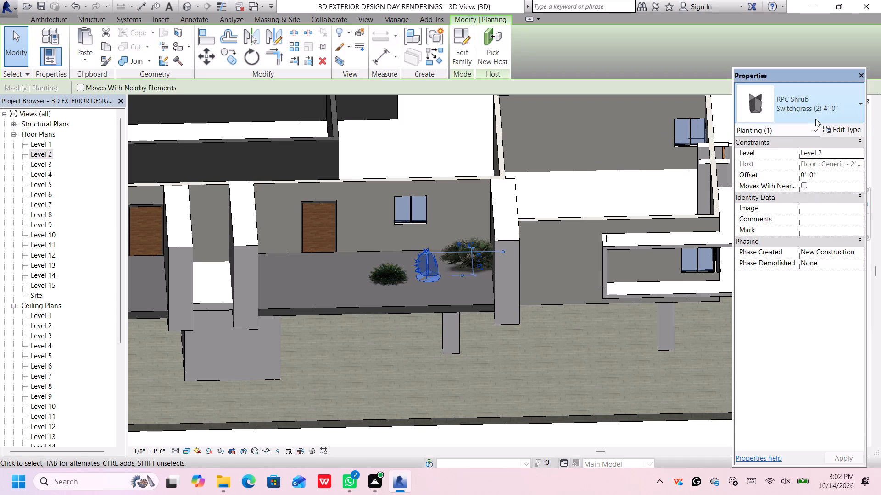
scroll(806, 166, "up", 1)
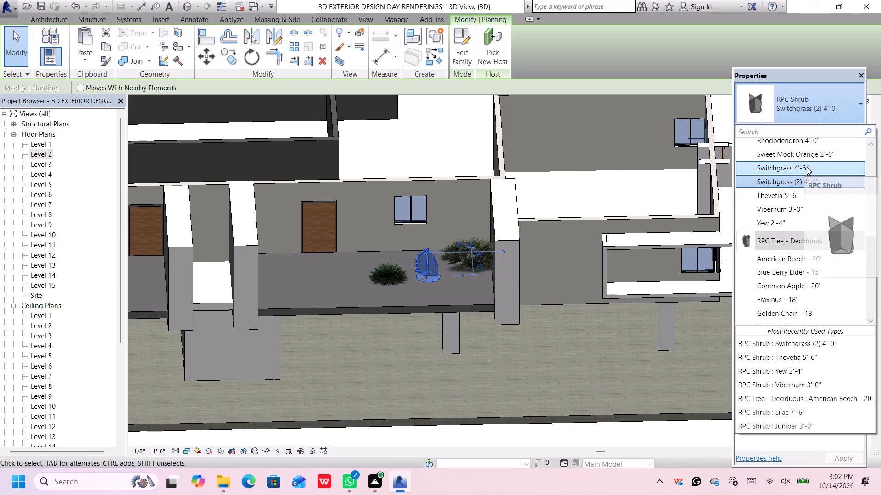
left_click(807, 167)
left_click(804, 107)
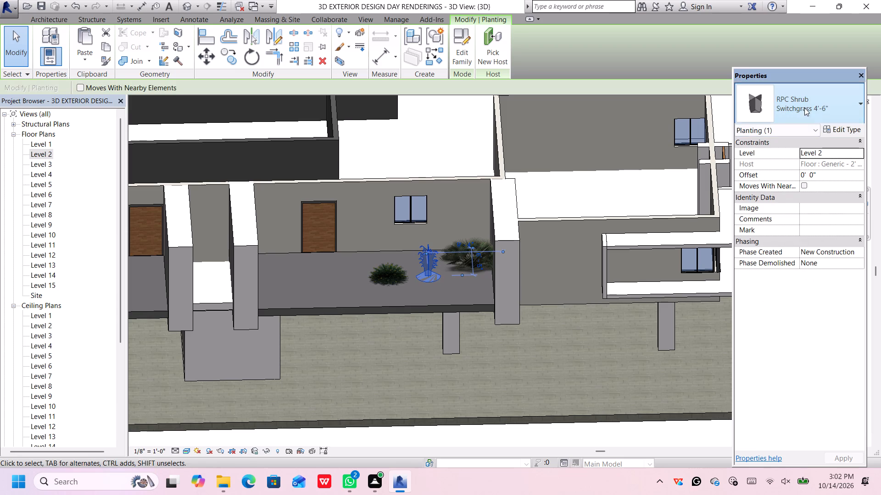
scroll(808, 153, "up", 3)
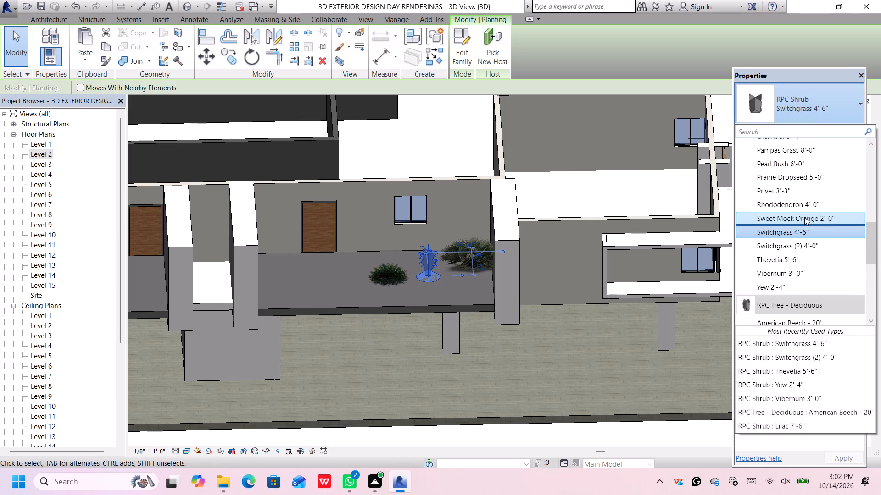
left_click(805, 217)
Change the middle shrub of the balcony row to the RPC Shrub type Rhododendron 4'-0".
left_click(814, 108)
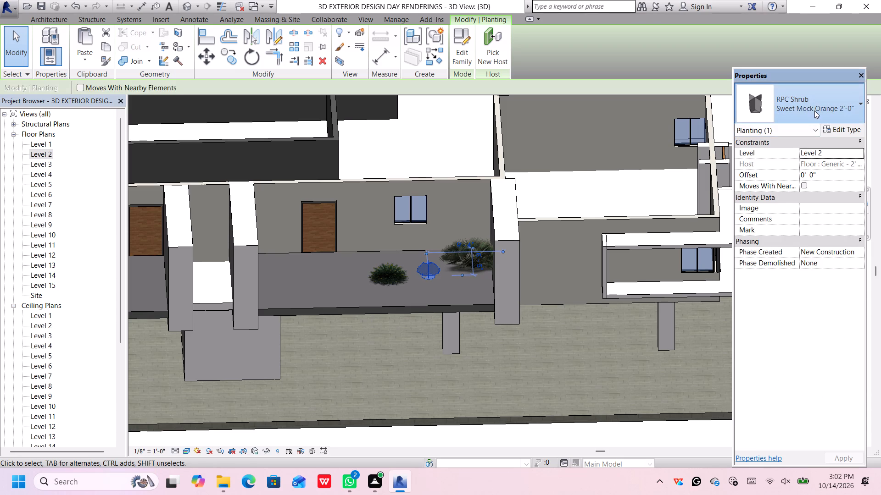
scroll(798, 161, "up", 1)
left_click(799, 167)
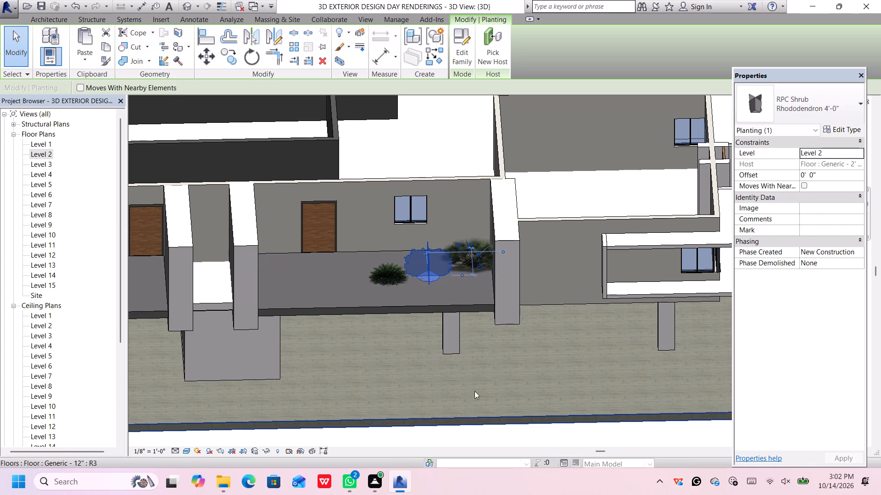
left_click(480, 439)
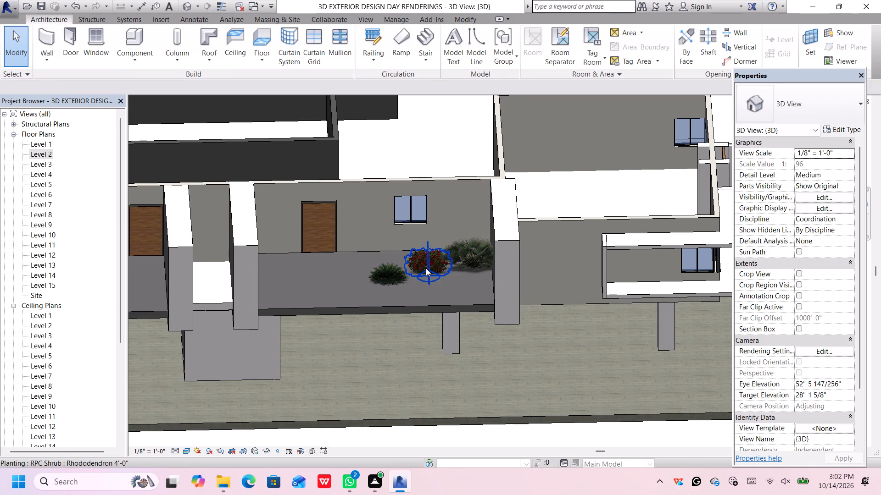
scroll(426, 267, "up", 5)
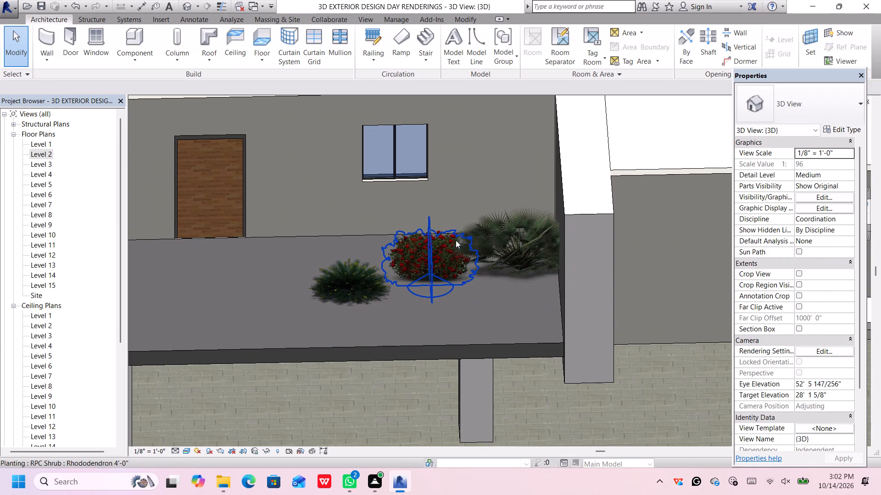
scroll(442, 248, "up", 5)
scroll(441, 251, "down", 4)
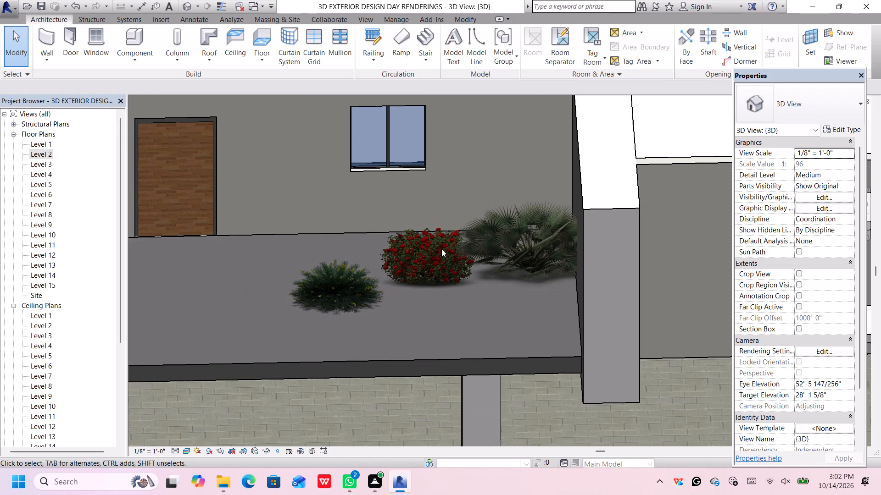
scroll(441, 248, "down", 2)
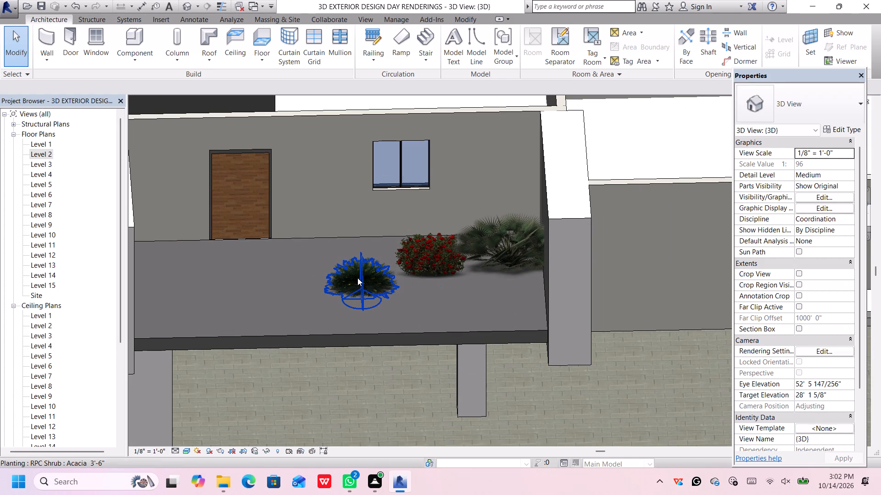
Change the balcony shrub nearest the wooden door to the RPC Shrub type Fountain Grass 3'-6".
left_click(357, 278)
left_click(801, 102)
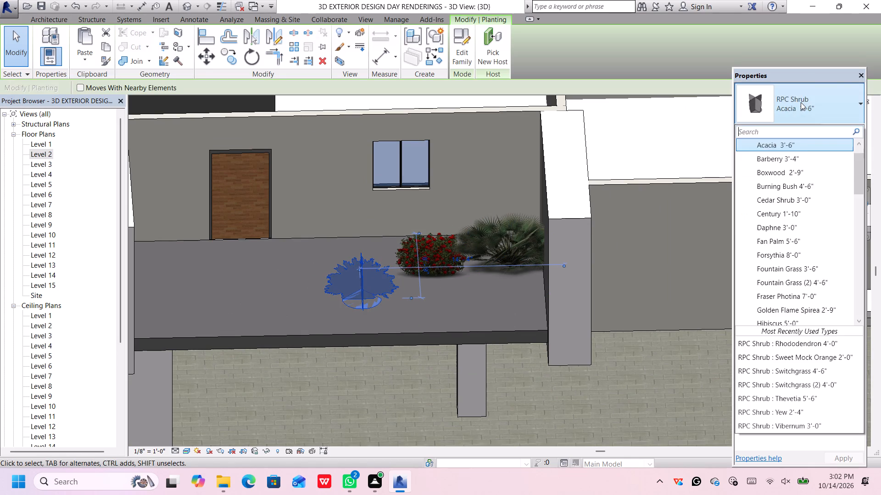
scroll(800, 162, "up", 12)
scroll(795, 254, "down", 2)
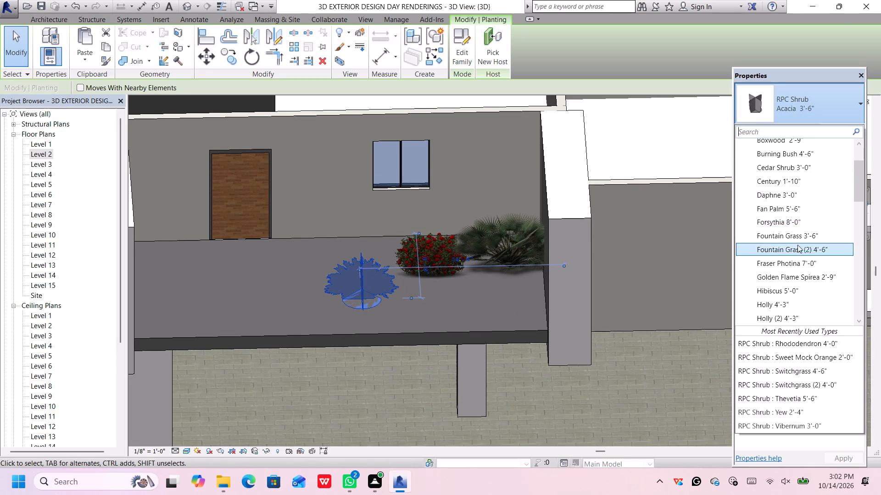
left_click(800, 239)
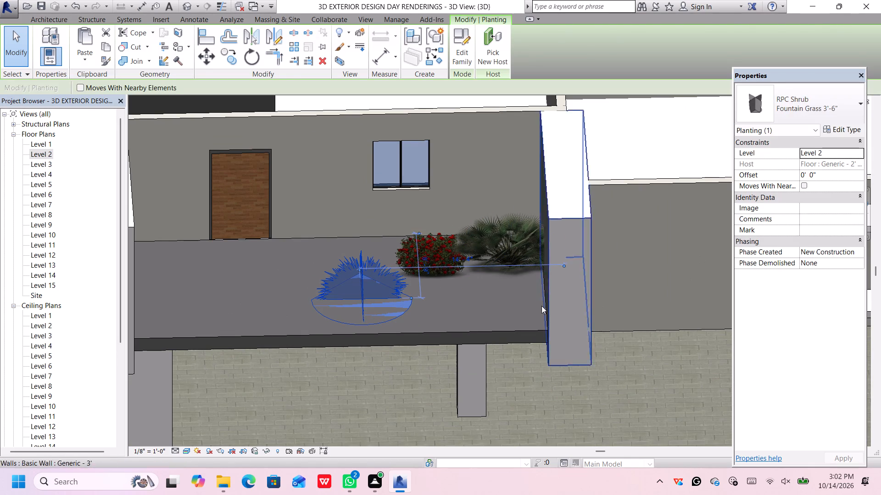
left_click(518, 310)
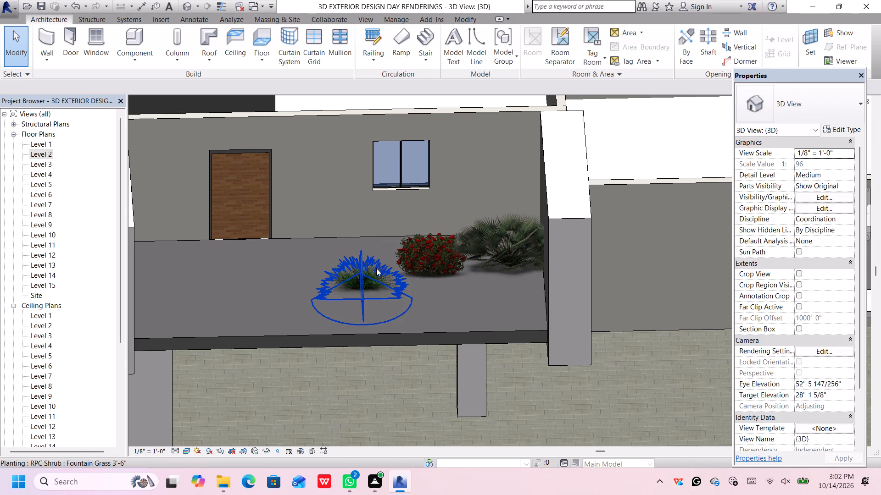
Copy the Fountain Grass shrub nearest the wooden door and paste two copies in front of the red-flowering shrub on the same balcony.
scroll(387, 258, "down", 4)
middle_click_drag(417, 264, 485, 261)
scroll(418, 275, "up", 4)
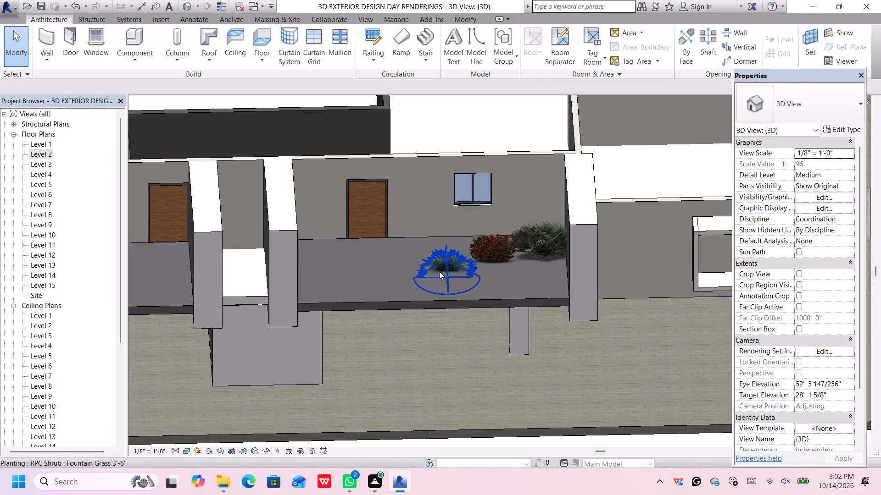
scroll(439, 271, "up", 3)
left_click(446, 258)
scroll(454, 266, "down", 3)
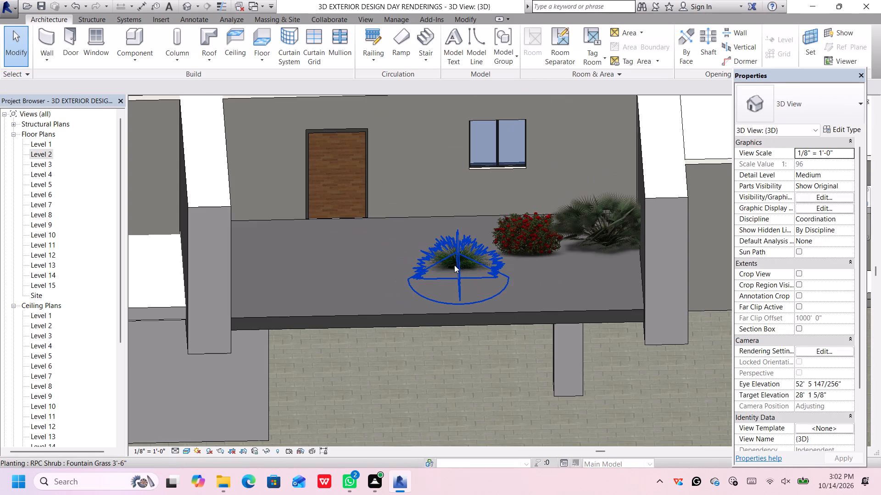
left_click(454, 265)
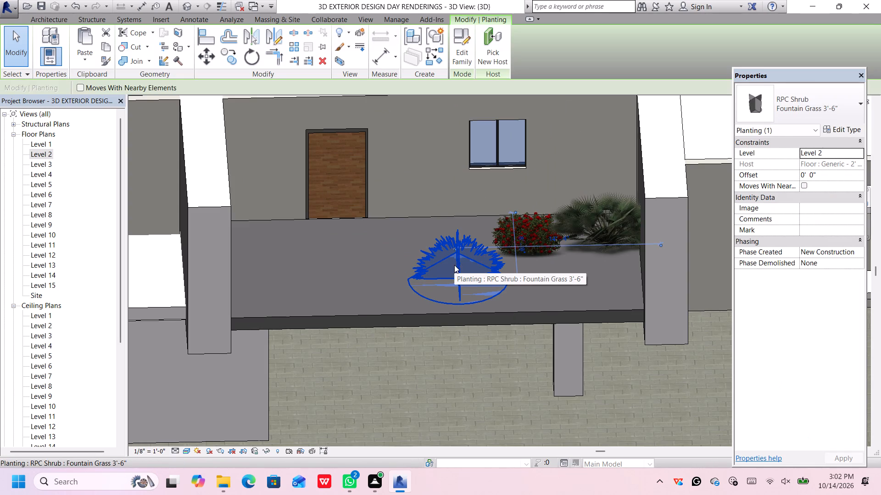
key("ctrl+c")
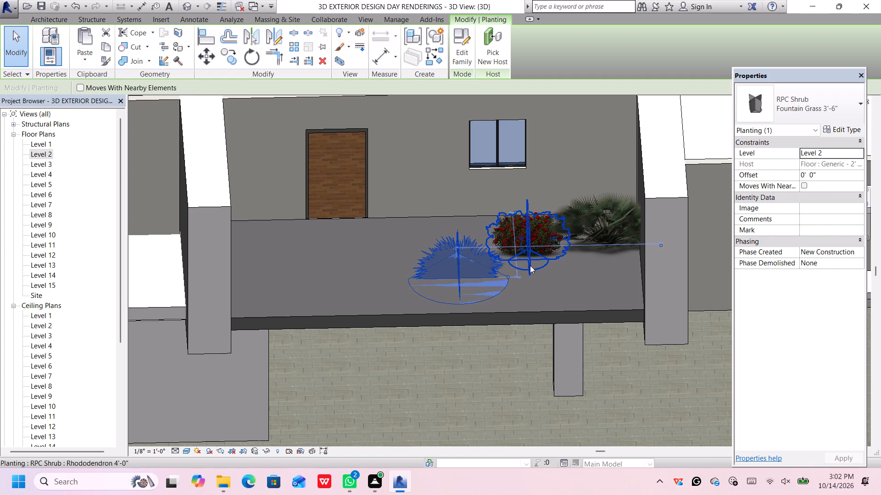
key("ctrl+v")
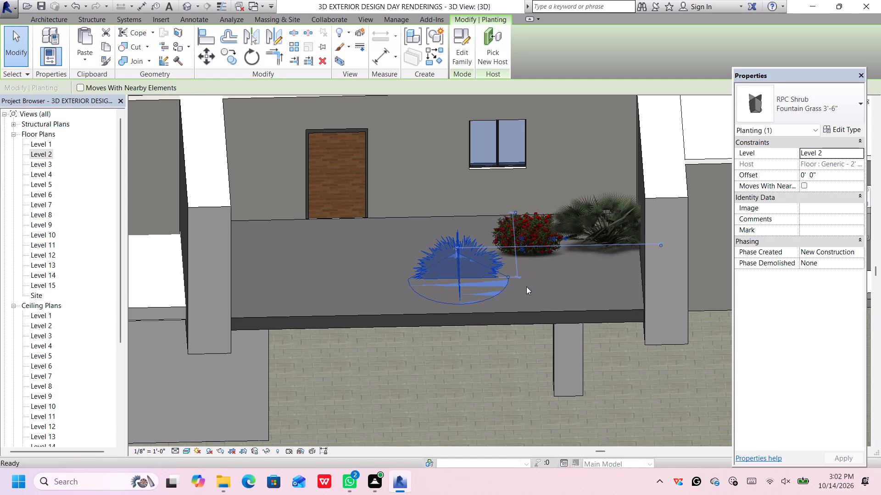
left_click(523, 281)
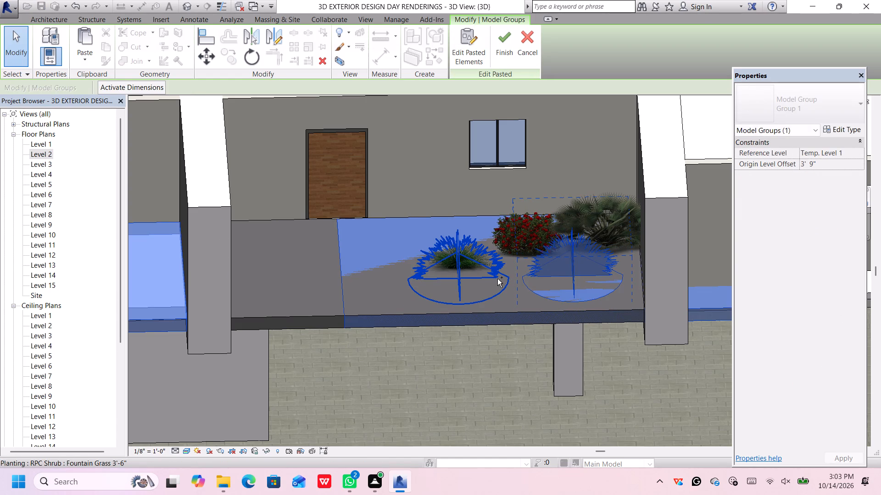
key("ctrl+v")
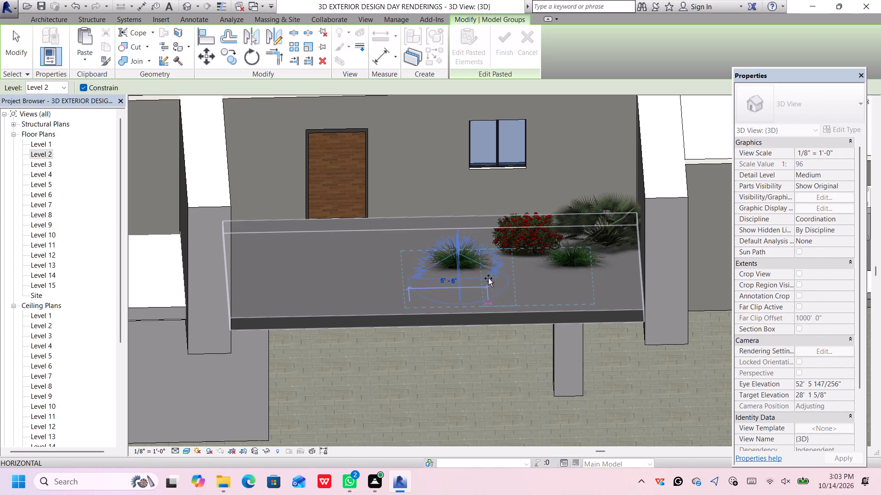
left_click(484, 277)
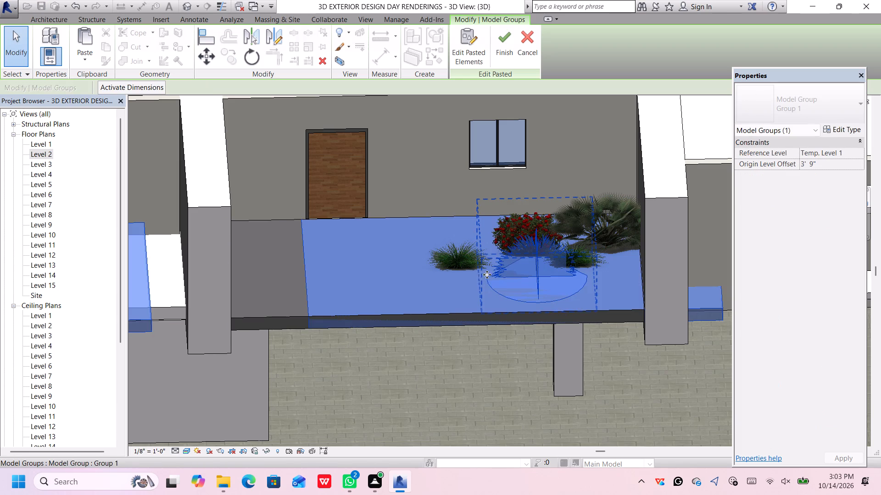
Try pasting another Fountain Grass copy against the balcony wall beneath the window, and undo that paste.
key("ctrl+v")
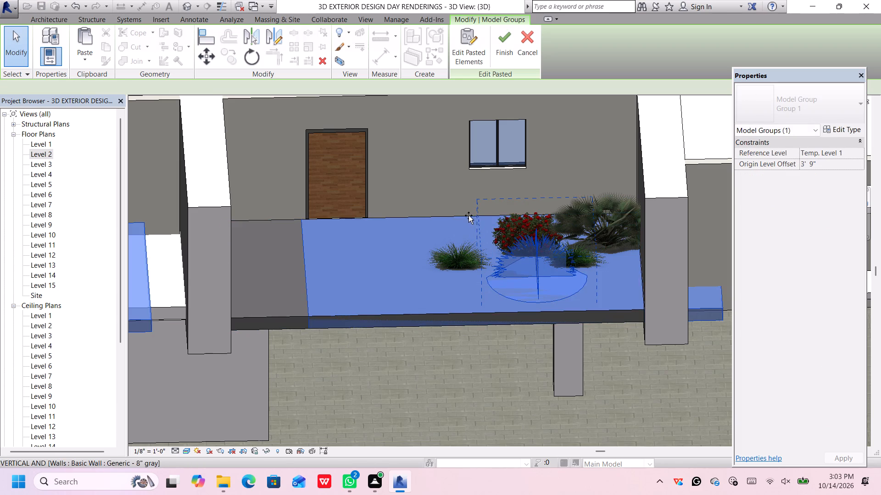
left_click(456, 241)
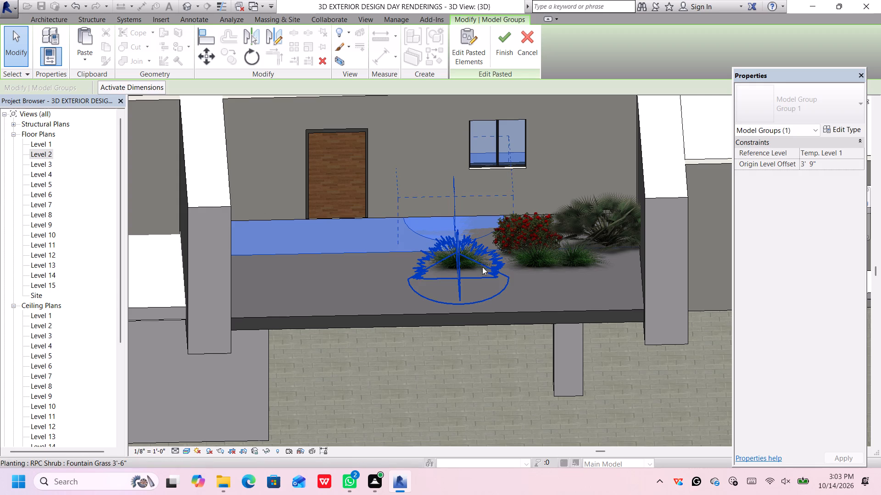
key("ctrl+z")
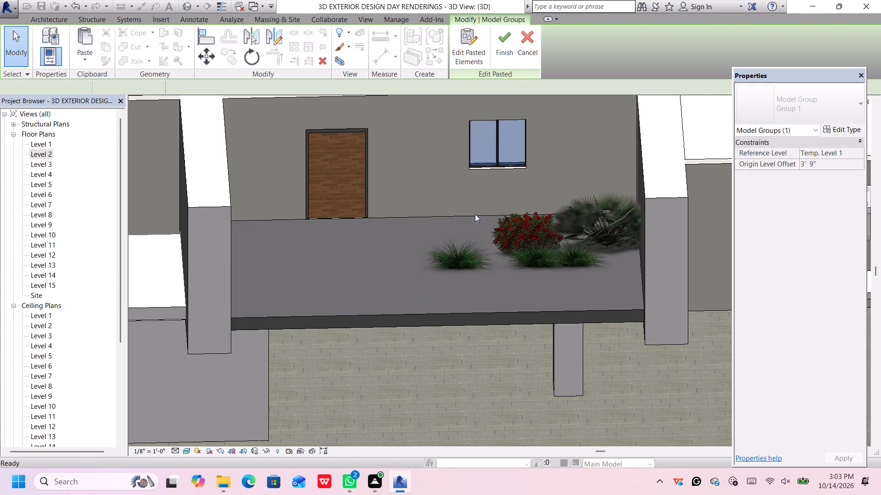
Paste another Fountain Grass copy in front of the red-flowering shrub, beside the original grass.
key("ctrl+v")
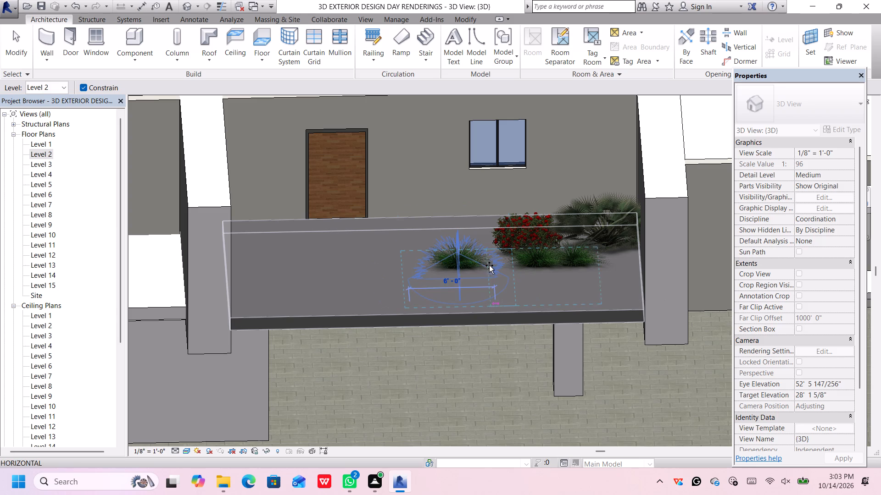
scroll(489, 266, "up", 10)
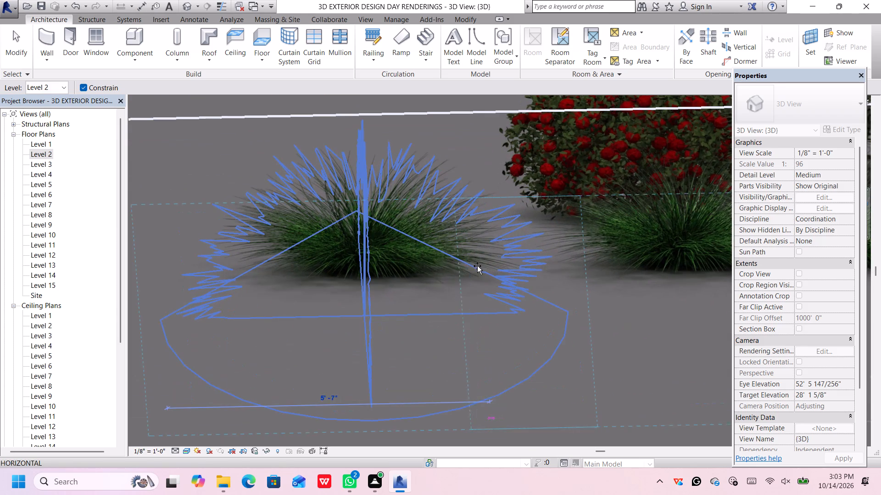
left_click(454, 273)
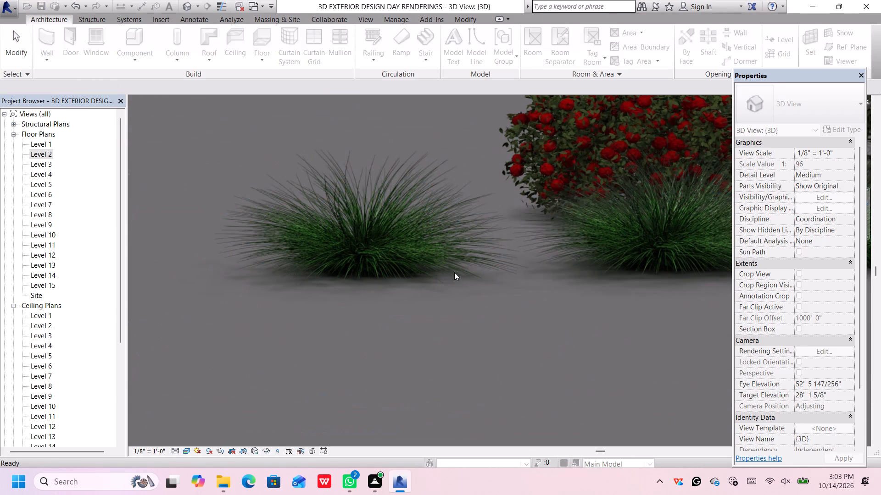
Paste one more Fountain Grass copy near the balcony wall, between the wooden door and the red-flowering shrub.
scroll(454, 272, "down", 12)
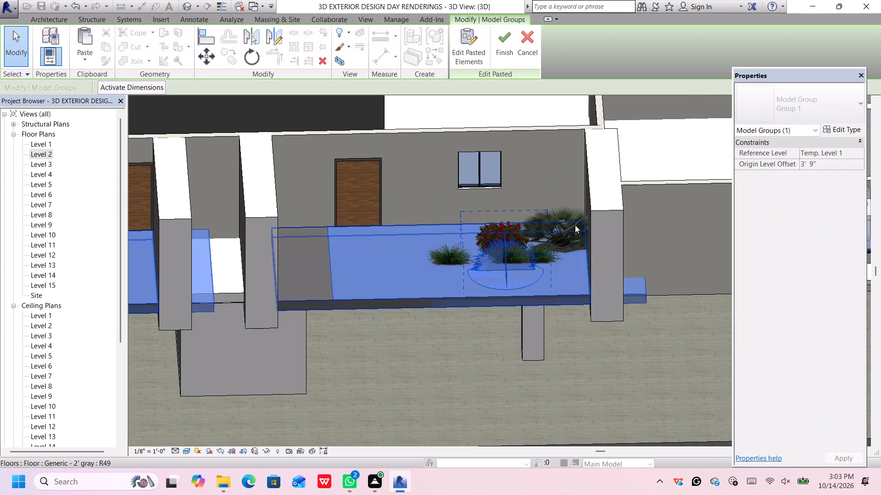
scroll(465, 195, "up", 1)
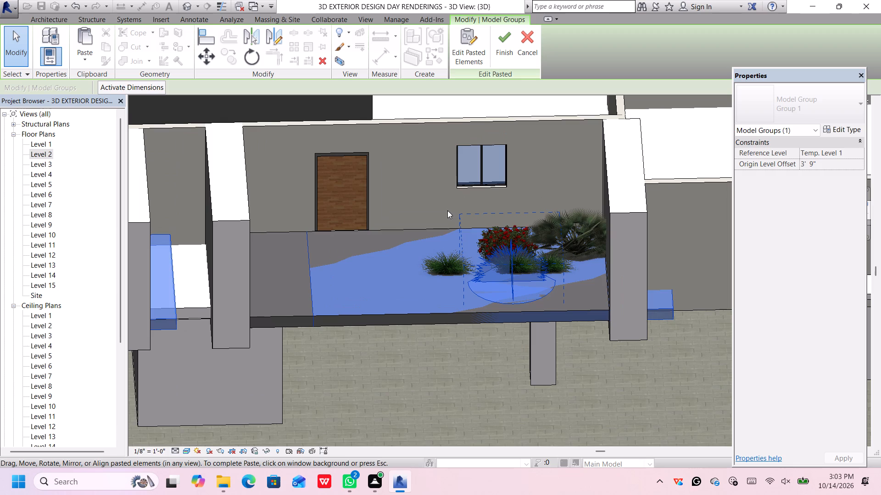
middle_click_drag(421, 238, 497, 270)
scroll(453, 247, "up", 7)
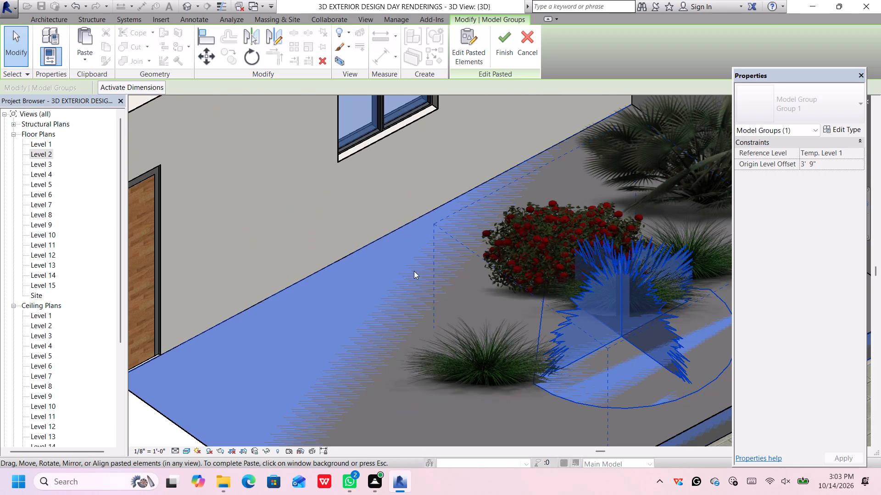
key("ctrl+v")
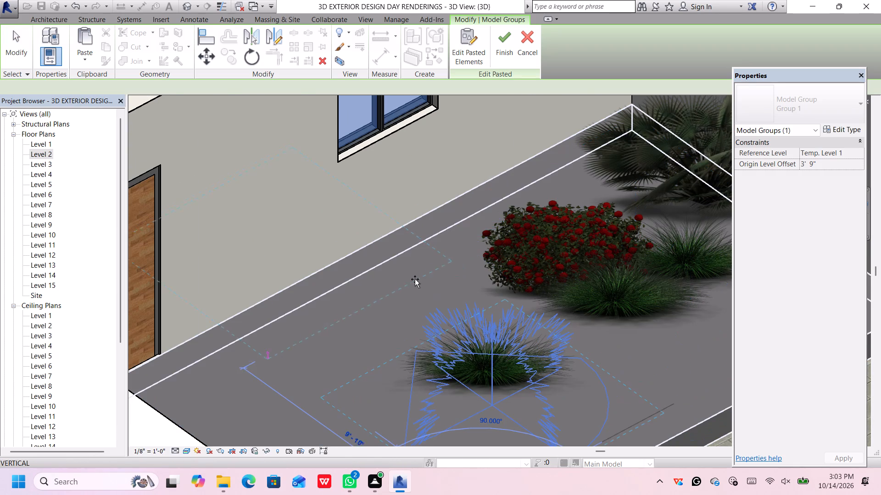
left_click(487, 302)
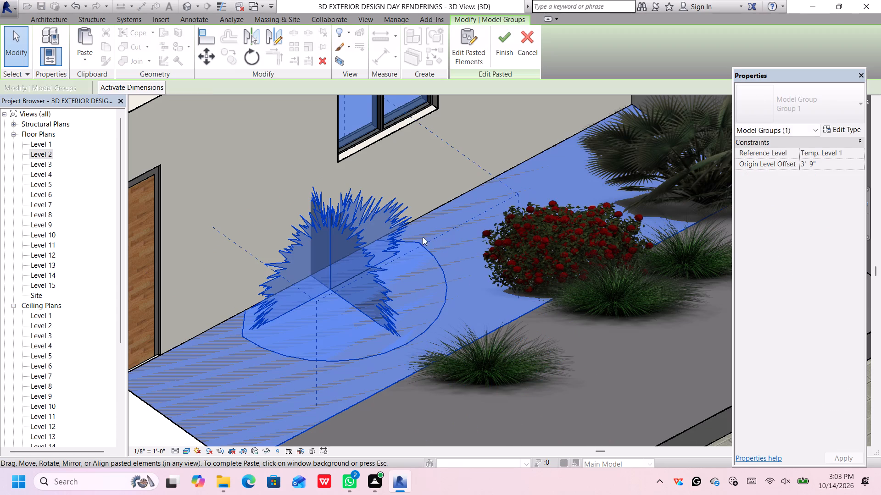
Nudge the newly pasted Fountain Grass away from the wall to stand beside the red-flowering shrub, and finish the paste.
left_click(371, 264)
key("Right")
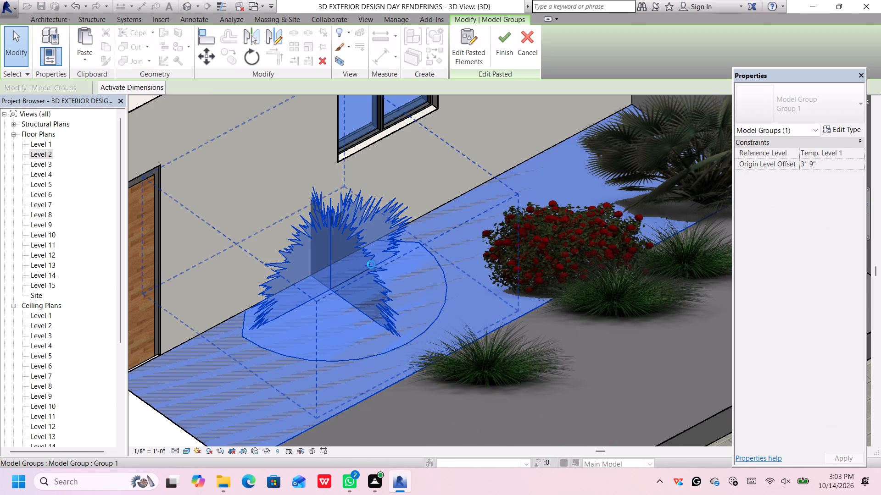
key("Right")
key("Right")
key("Left")
key("Left")
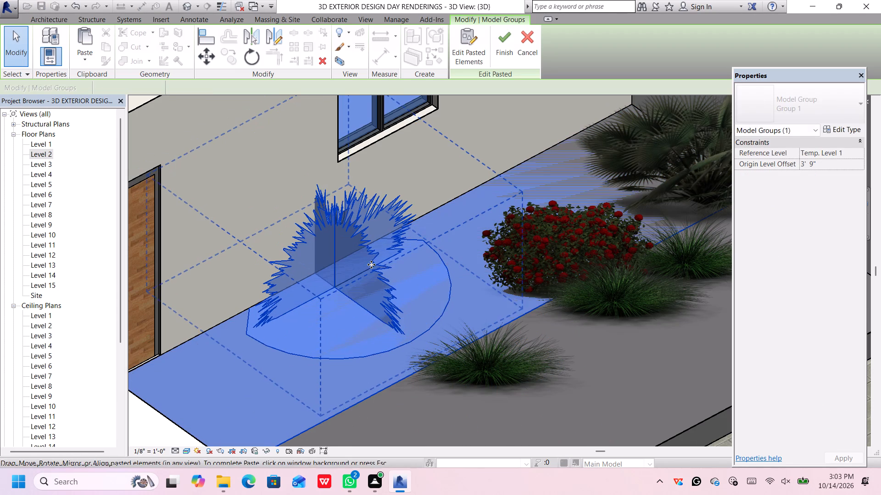
key("Right")
key("Down")
key("Down")
key("Down")
key("Down")
key("Down")
key("Down")
key("Down")
key("Down")
key("Down")
key("Down")
key("Down")
key("Down")
key("Down")
key("Down")
key("Down")
key("Down")
key("Down")
key("Down")
key("Down")
key("Down")
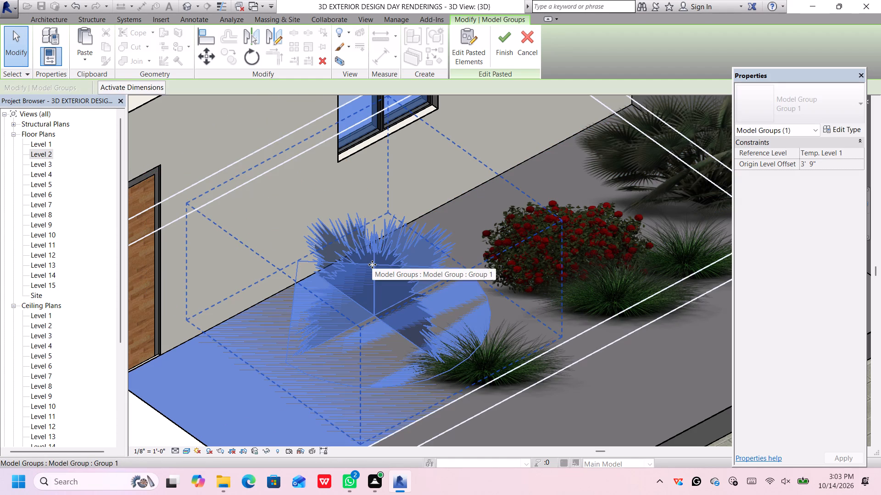
key("Right")
key("Right")
key("Right")
key("Right")
key("Right")
key("Right")
key("Right")
key("Right")
key("Right")
key("Right")
key("Right")
key("Right")
key("Right")
key("Right")
key("Right")
key("Right")
key("Right")
key("Right")
key("Right")
key("Right")
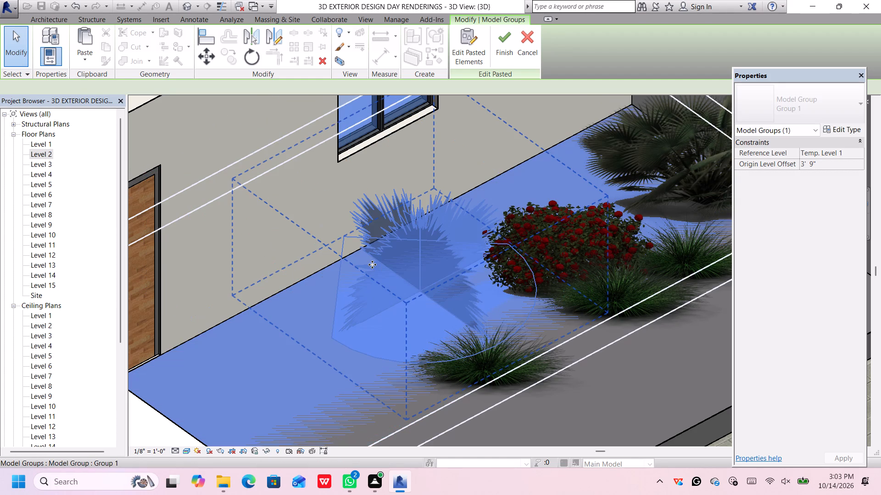
key("Down")
key("Down")
key("Down")
key("Down")
key("Down")
key("Down")
key("Down")
key("Down")
key("Down")
key("Down")
key("Down")
key("Down")
key("Down")
key("Down")
key("Down")
key("Down")
key("Down")
key("Down")
key("Down")
key("Down")
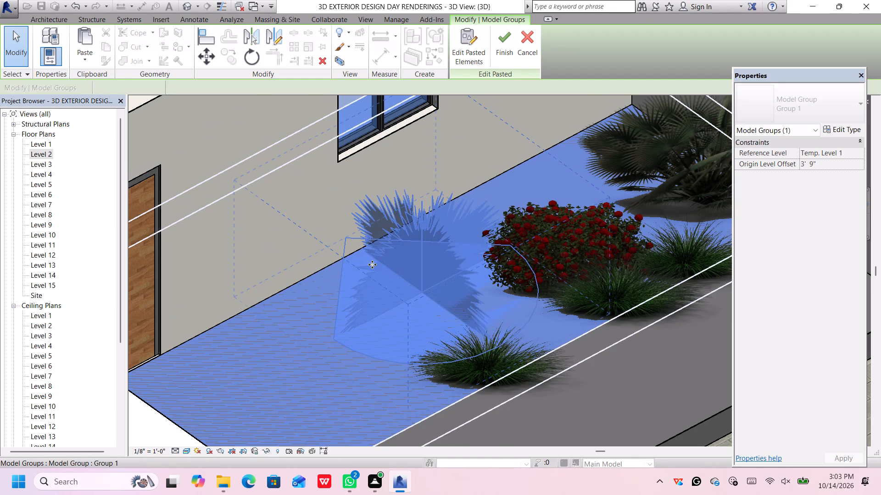
scroll(388, 258, "down", 12)
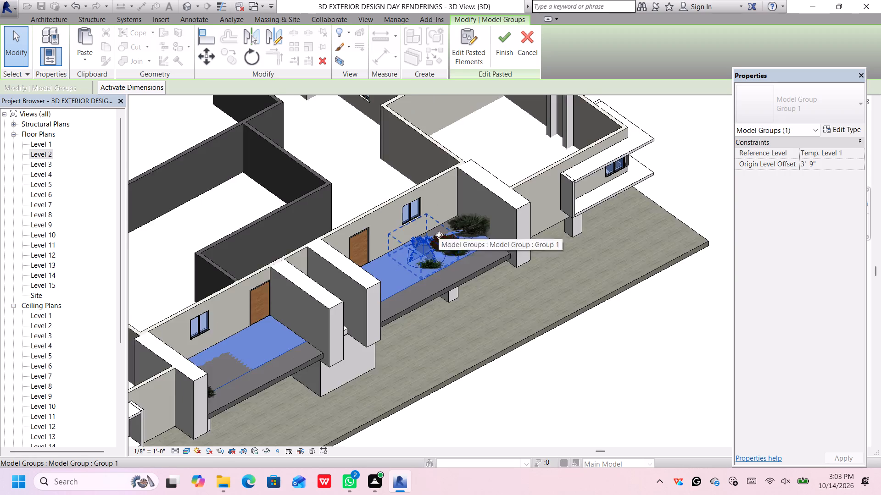
scroll(439, 235, "down", 4)
left_click(519, 372)
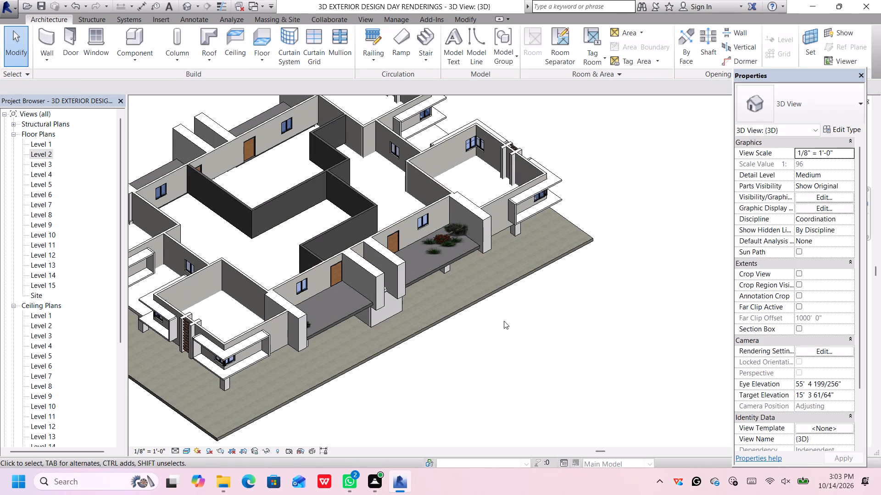
Examine the planted balcony and the whole building facade from several distances and angles.
scroll(448, 253, "up", 6)
scroll(440, 252, "down", 1)
scroll(414, 241, "up", 4)
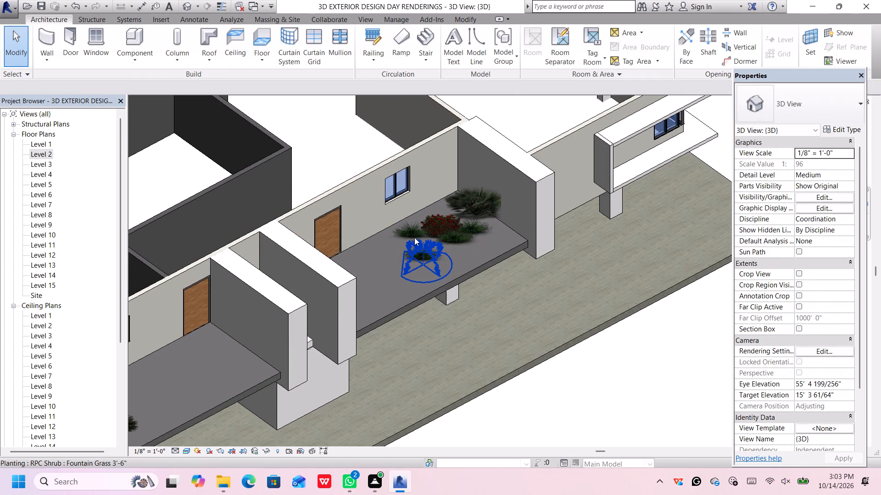
scroll(417, 235, "down", 5)
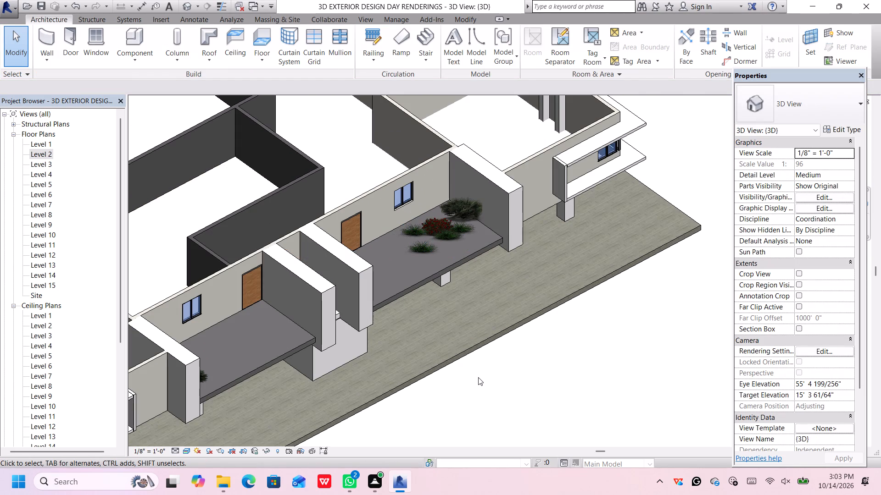
middle_click_drag(478, 377, 455, 333)
middle_click_drag(466, 365, 466, 364)
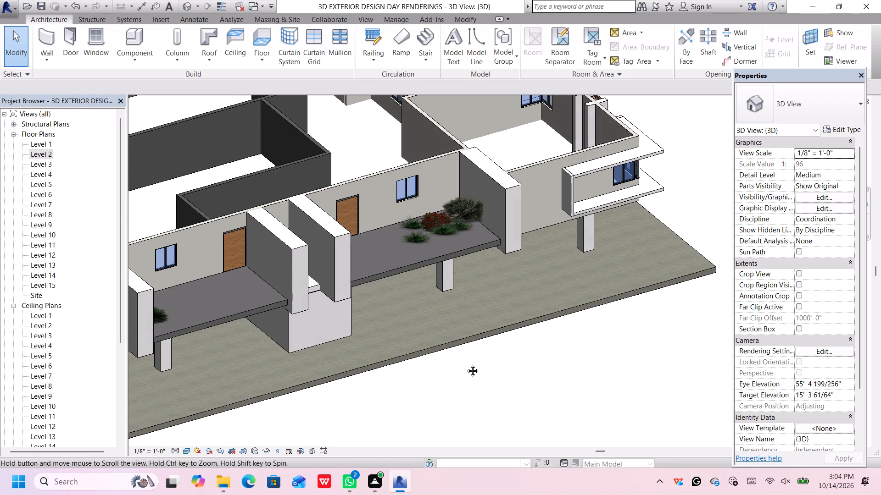
middle_click_drag(466, 364, 440, 301)
scroll(431, 345, "down", 7)
scroll(352, 350, "up", 2)
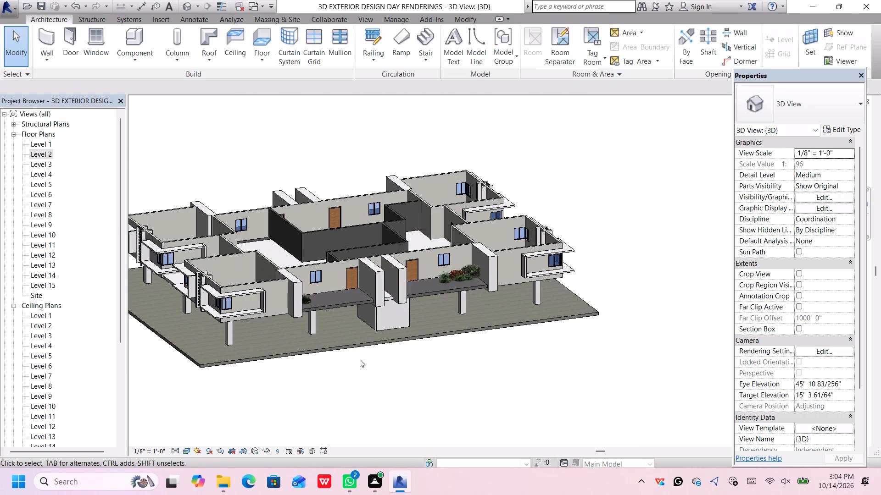
middle_click_drag(387, 377, 382, 340)
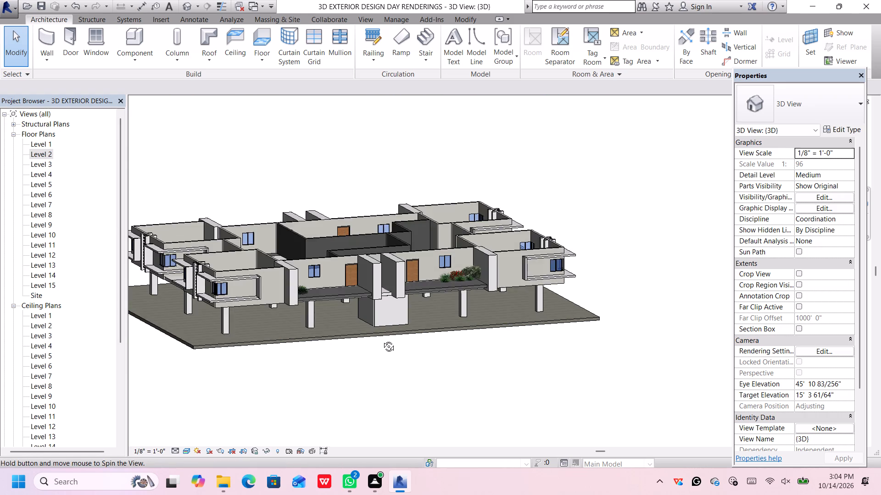
middle_click_drag(382, 340, 397, 356)
middle_click(397, 356)
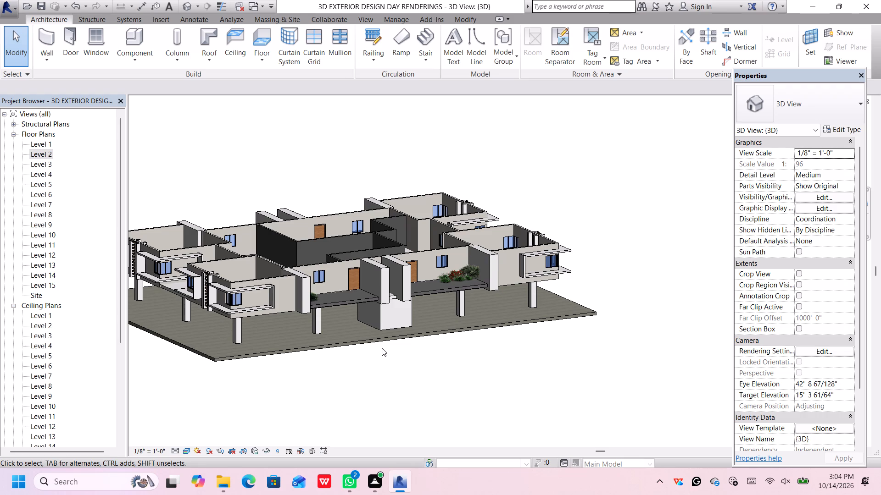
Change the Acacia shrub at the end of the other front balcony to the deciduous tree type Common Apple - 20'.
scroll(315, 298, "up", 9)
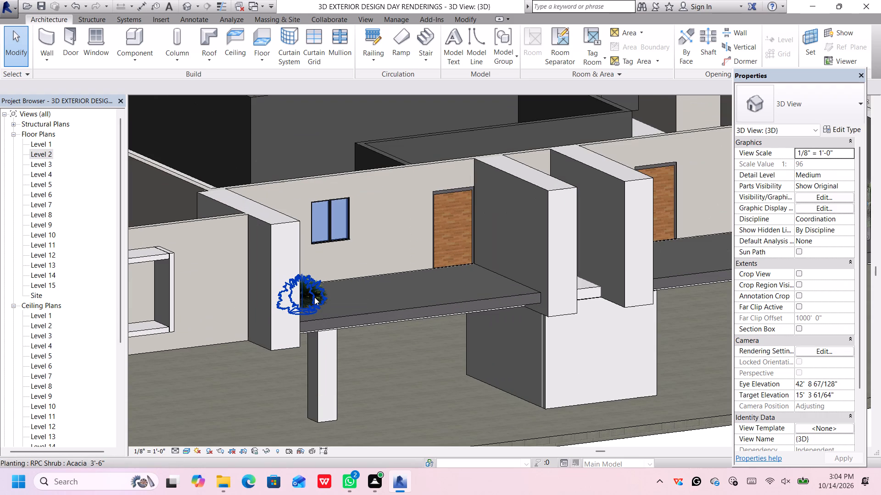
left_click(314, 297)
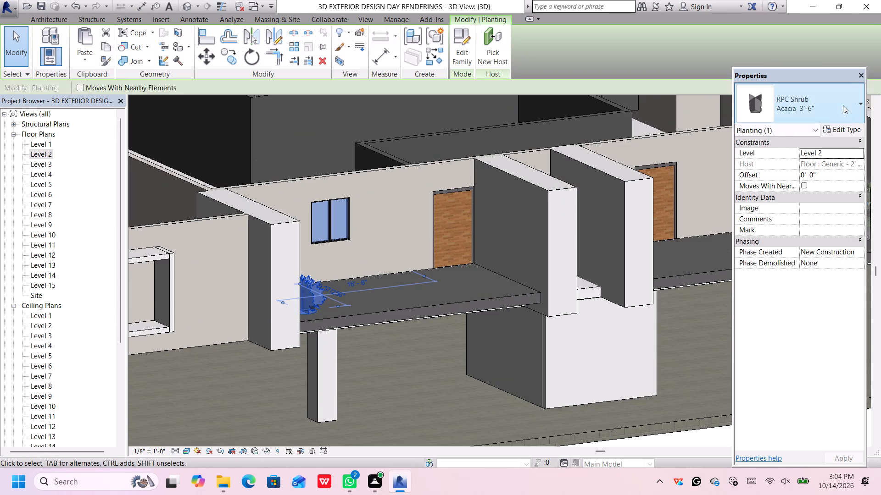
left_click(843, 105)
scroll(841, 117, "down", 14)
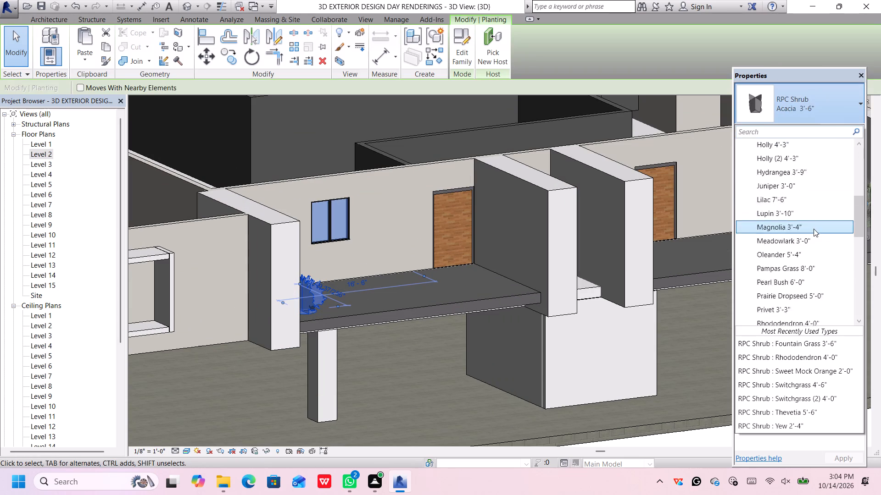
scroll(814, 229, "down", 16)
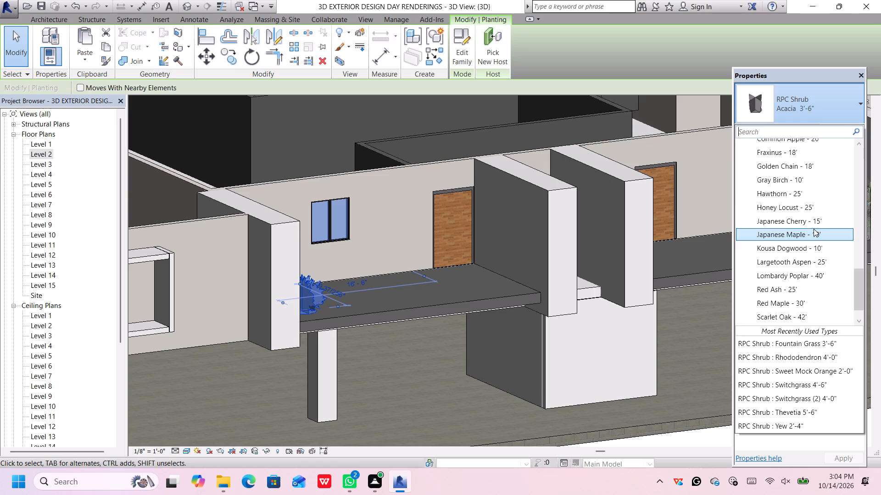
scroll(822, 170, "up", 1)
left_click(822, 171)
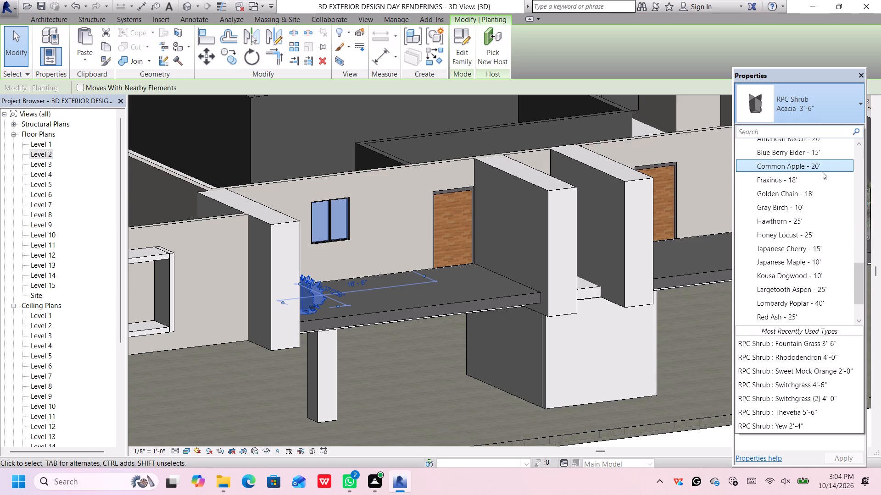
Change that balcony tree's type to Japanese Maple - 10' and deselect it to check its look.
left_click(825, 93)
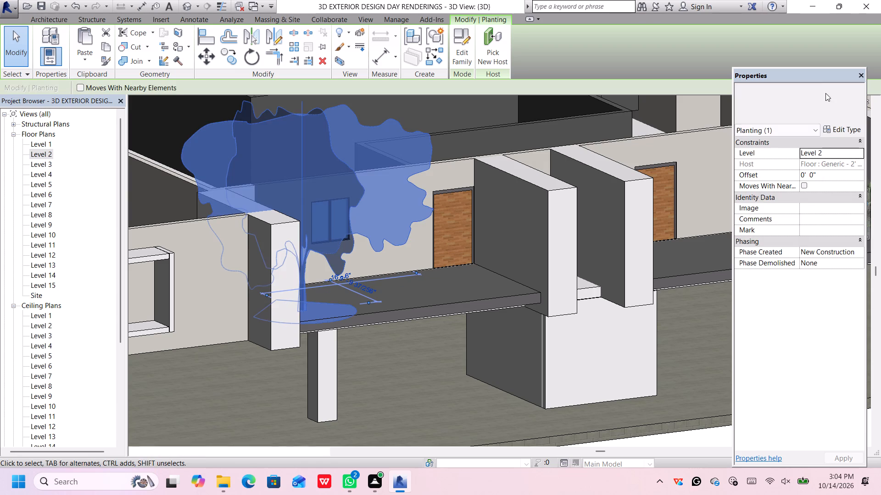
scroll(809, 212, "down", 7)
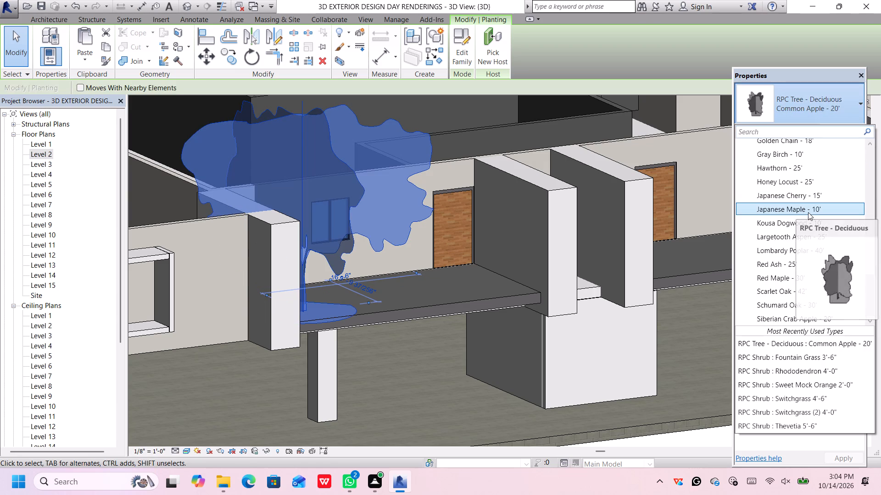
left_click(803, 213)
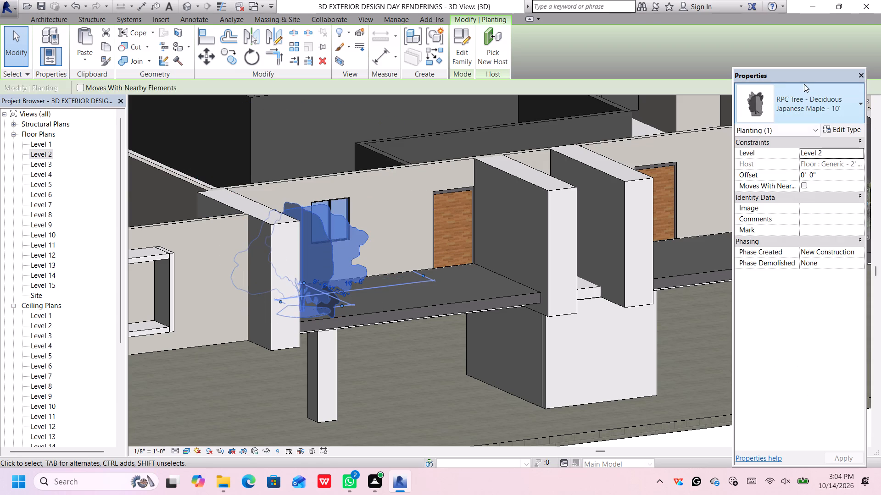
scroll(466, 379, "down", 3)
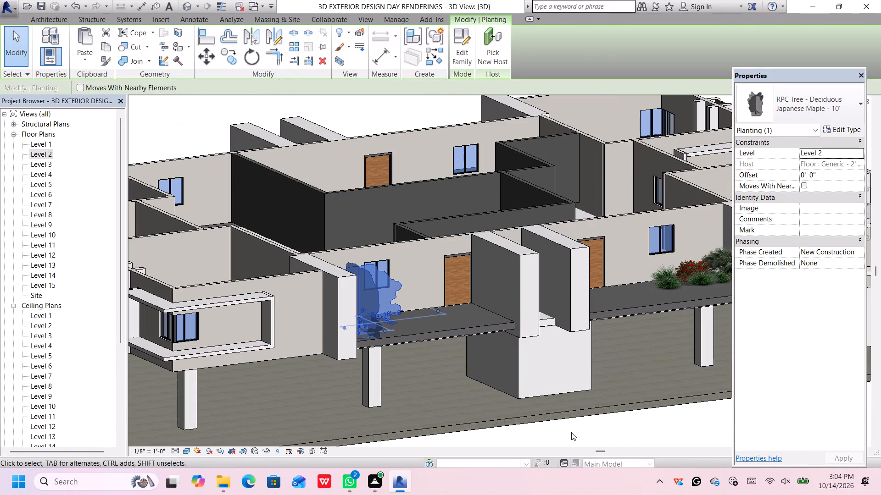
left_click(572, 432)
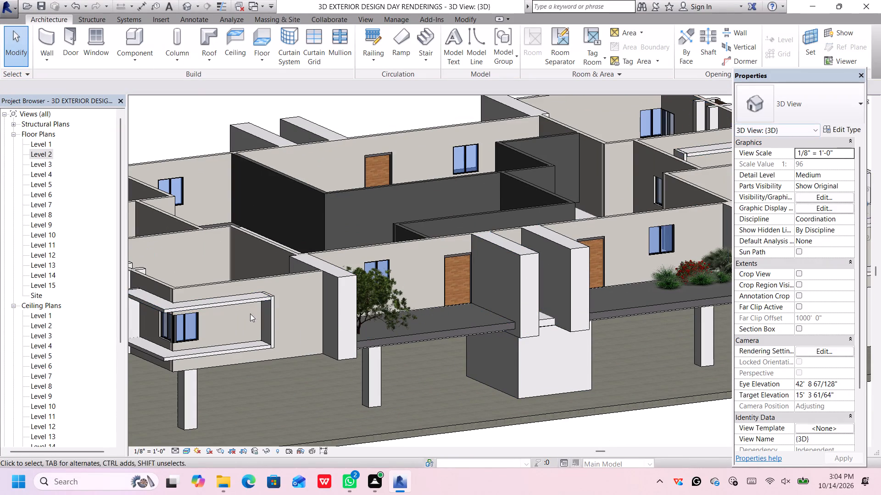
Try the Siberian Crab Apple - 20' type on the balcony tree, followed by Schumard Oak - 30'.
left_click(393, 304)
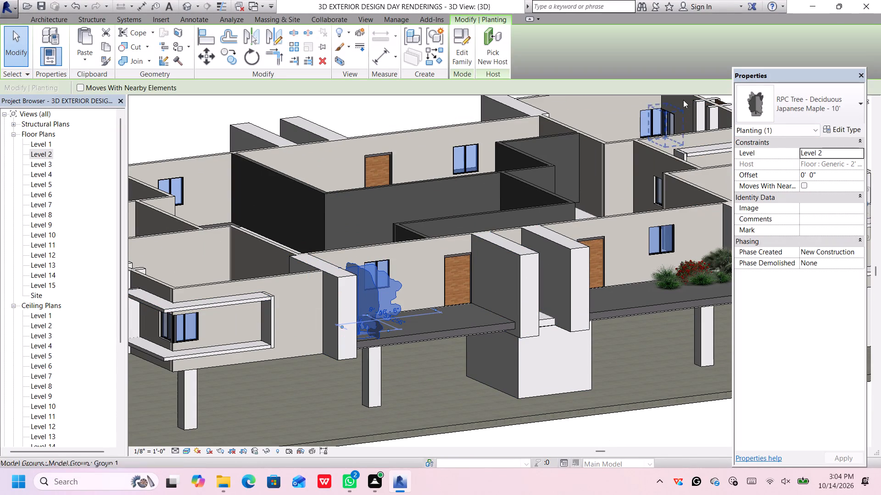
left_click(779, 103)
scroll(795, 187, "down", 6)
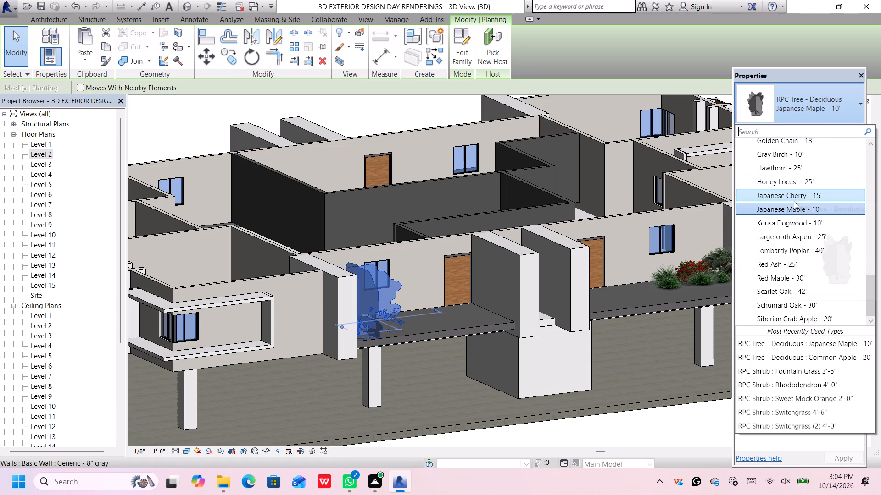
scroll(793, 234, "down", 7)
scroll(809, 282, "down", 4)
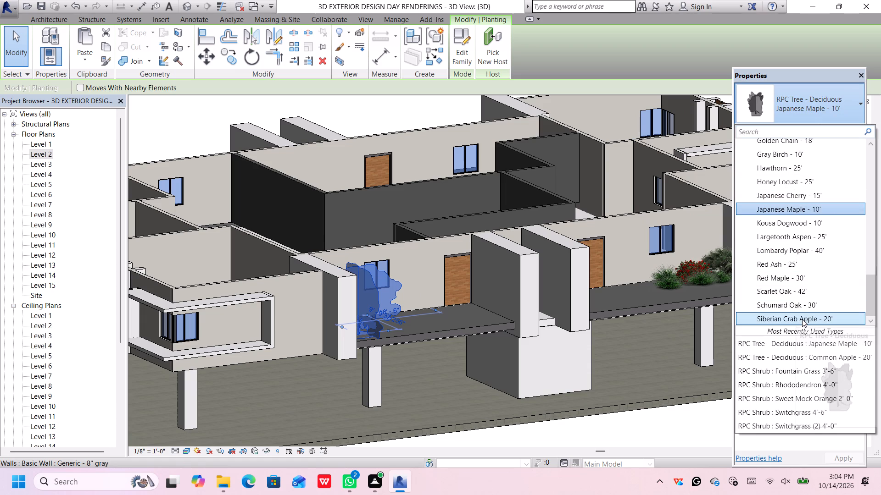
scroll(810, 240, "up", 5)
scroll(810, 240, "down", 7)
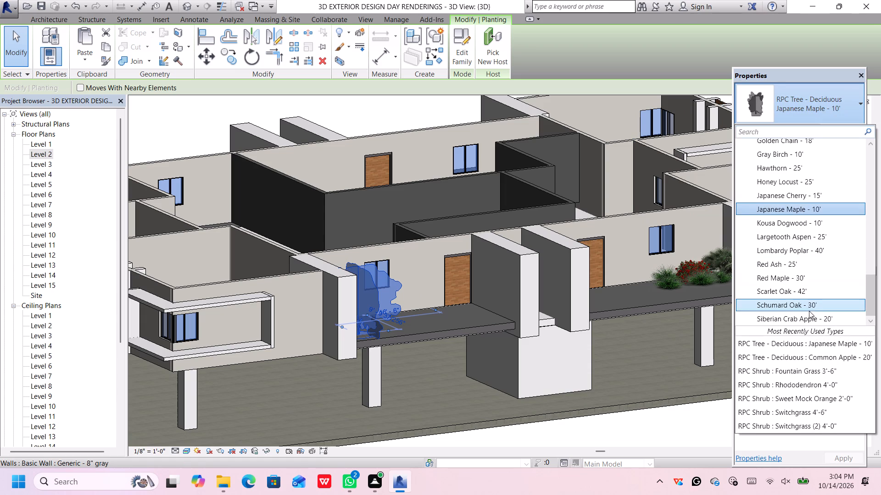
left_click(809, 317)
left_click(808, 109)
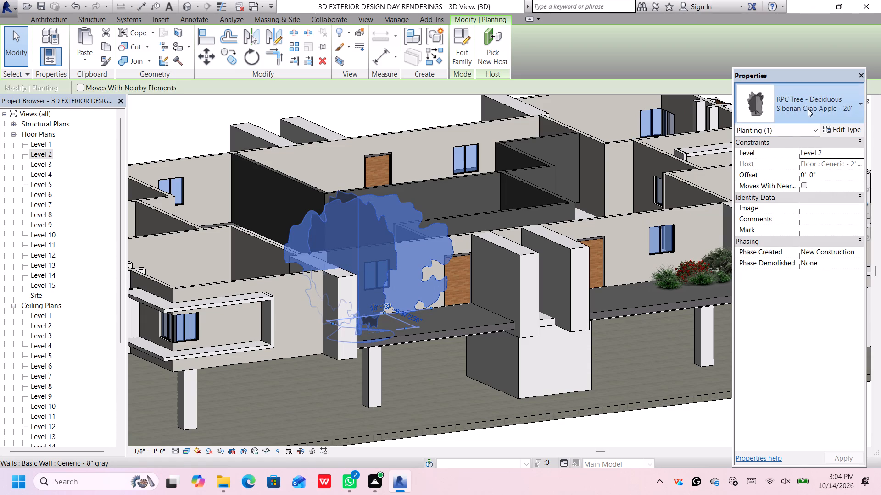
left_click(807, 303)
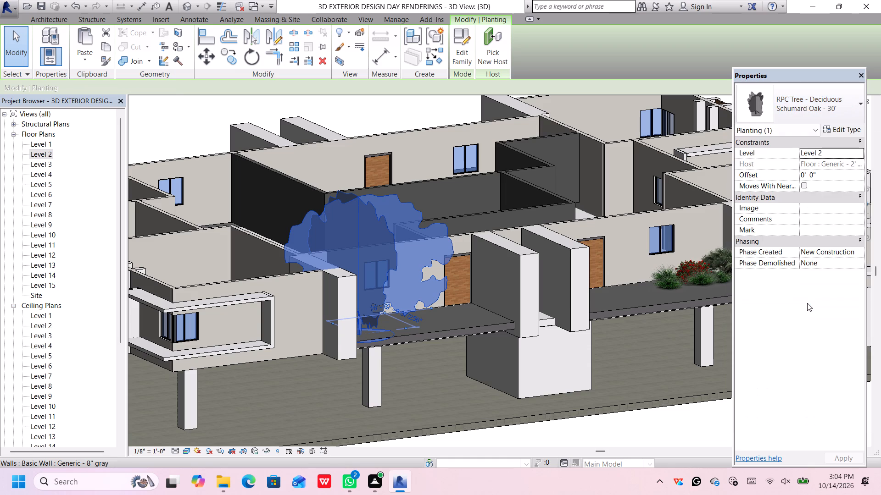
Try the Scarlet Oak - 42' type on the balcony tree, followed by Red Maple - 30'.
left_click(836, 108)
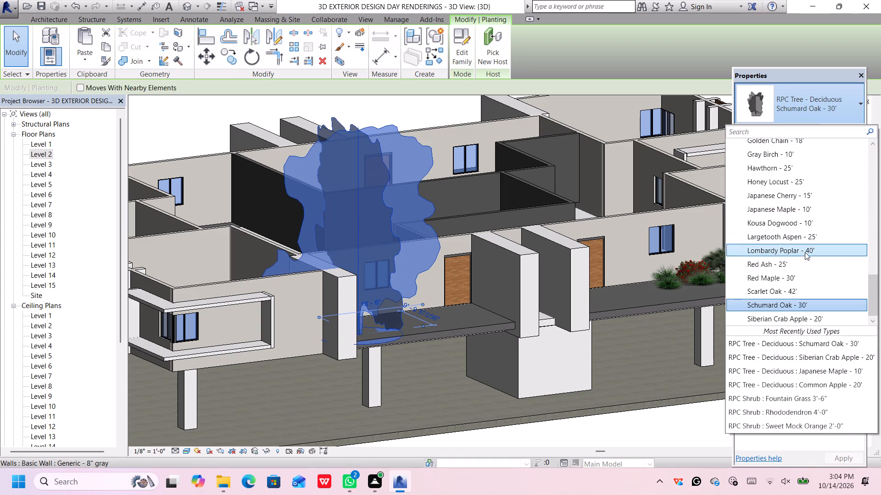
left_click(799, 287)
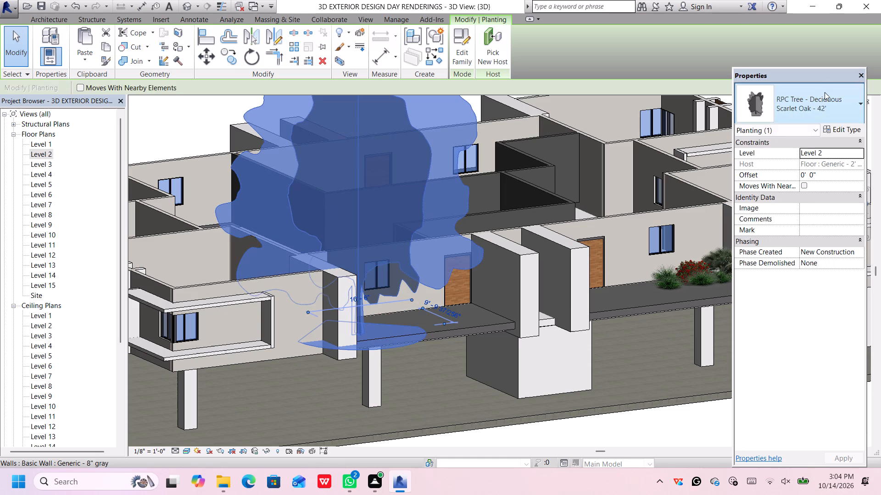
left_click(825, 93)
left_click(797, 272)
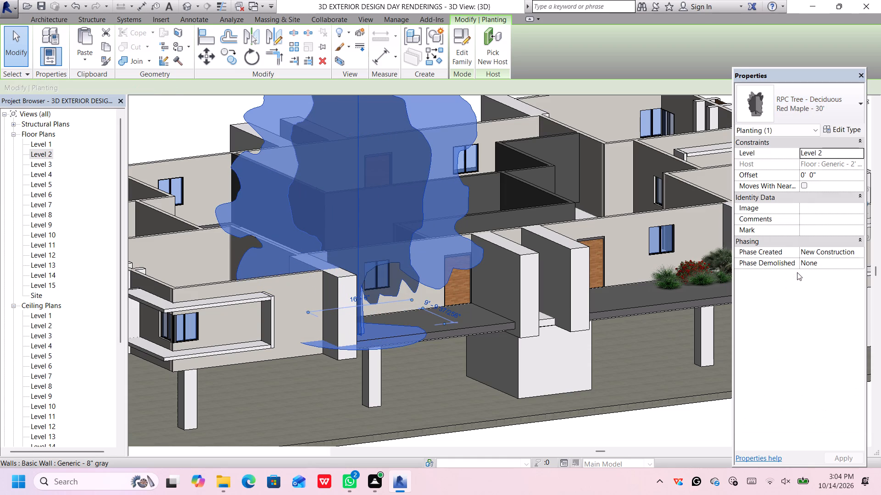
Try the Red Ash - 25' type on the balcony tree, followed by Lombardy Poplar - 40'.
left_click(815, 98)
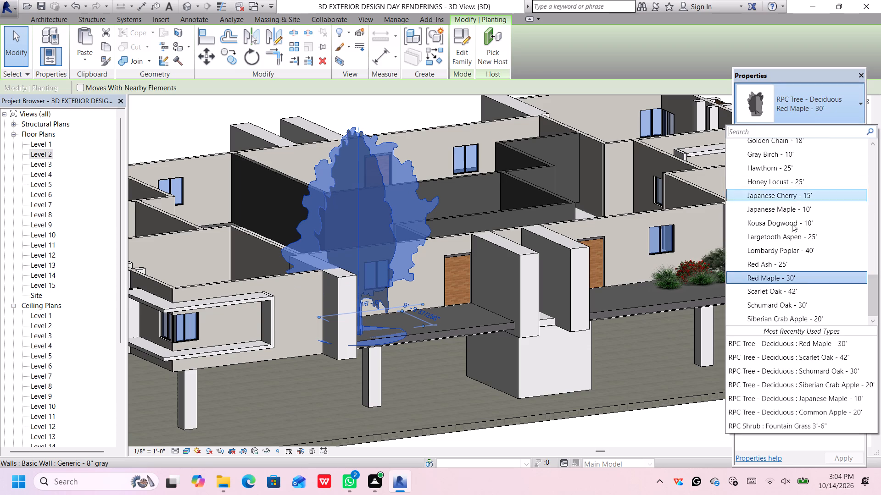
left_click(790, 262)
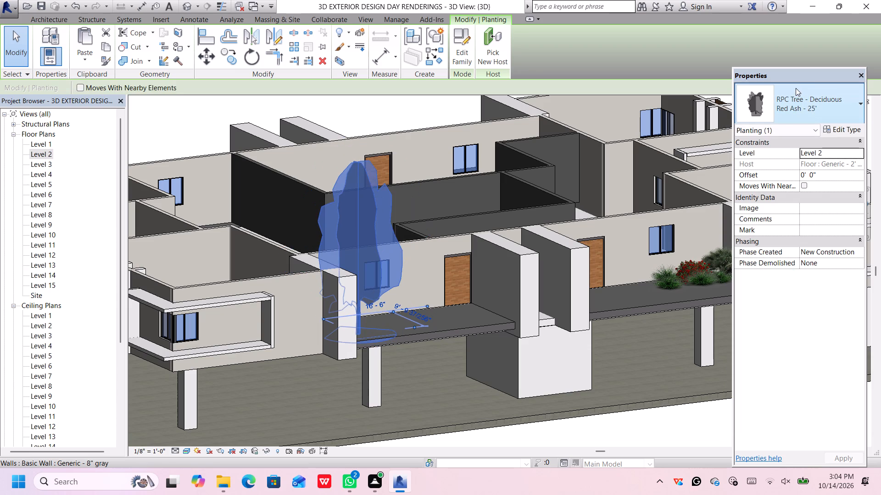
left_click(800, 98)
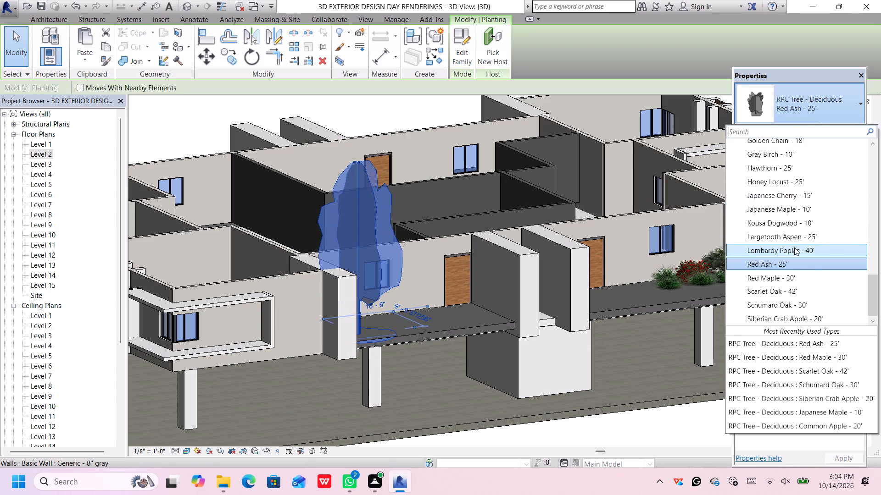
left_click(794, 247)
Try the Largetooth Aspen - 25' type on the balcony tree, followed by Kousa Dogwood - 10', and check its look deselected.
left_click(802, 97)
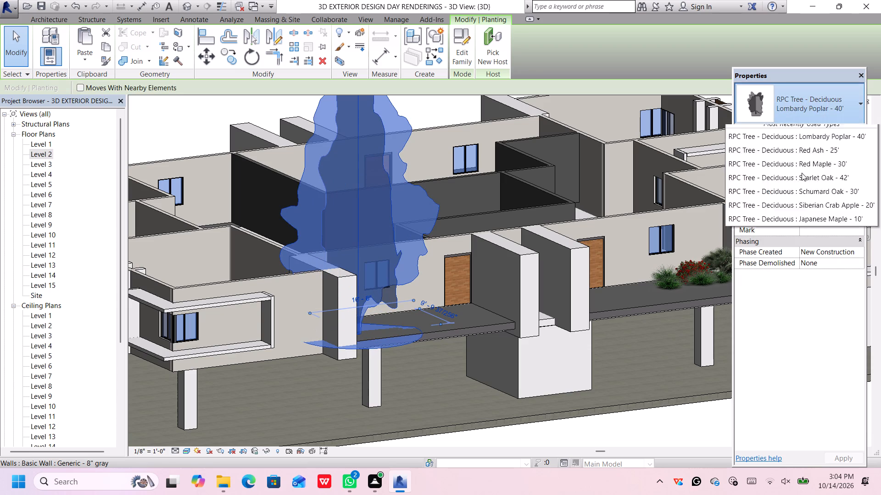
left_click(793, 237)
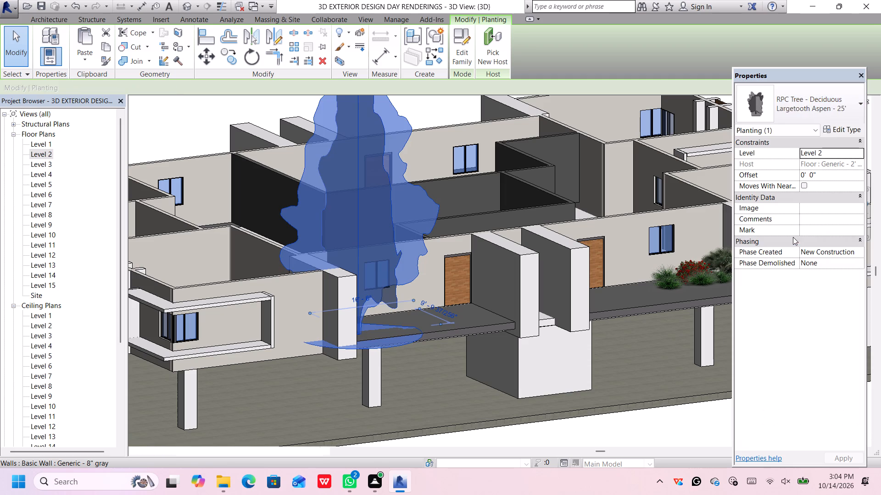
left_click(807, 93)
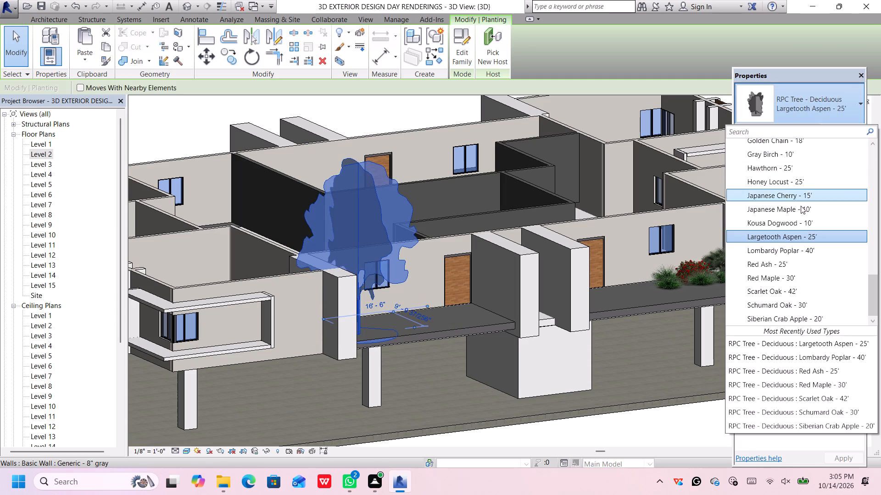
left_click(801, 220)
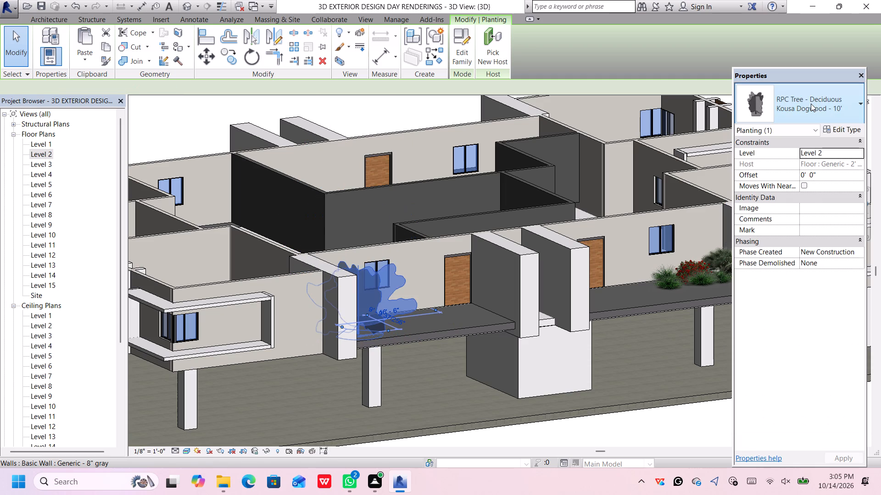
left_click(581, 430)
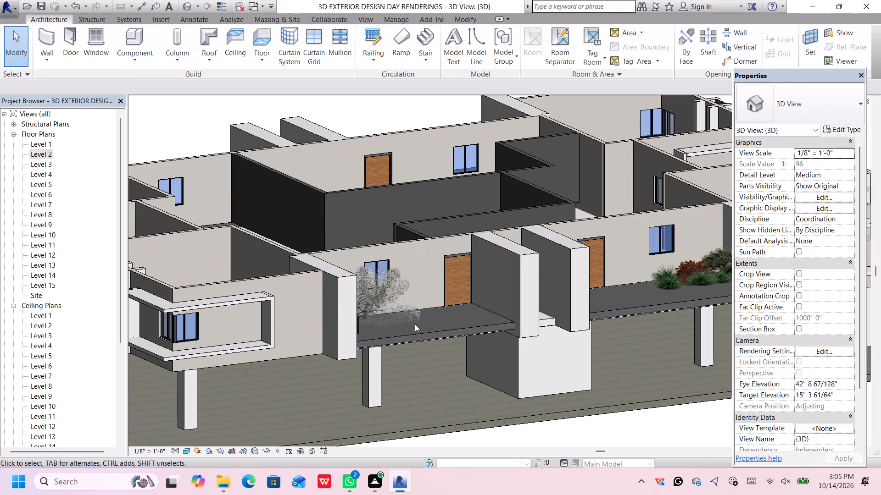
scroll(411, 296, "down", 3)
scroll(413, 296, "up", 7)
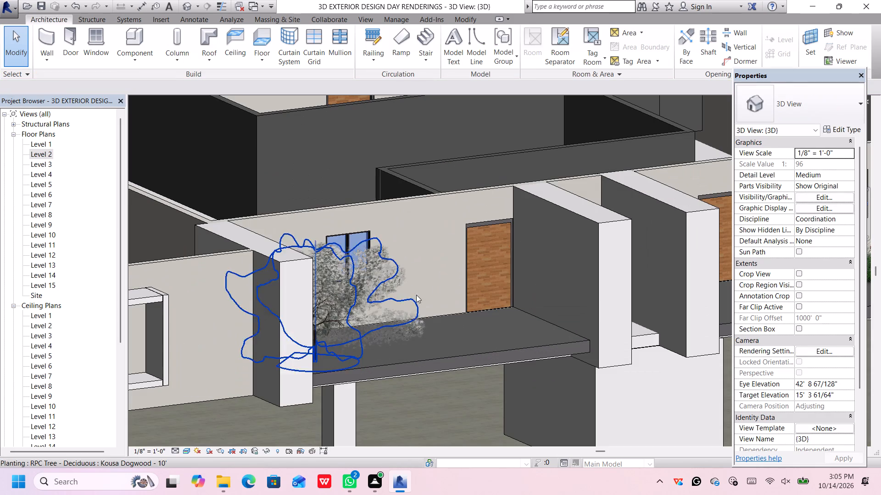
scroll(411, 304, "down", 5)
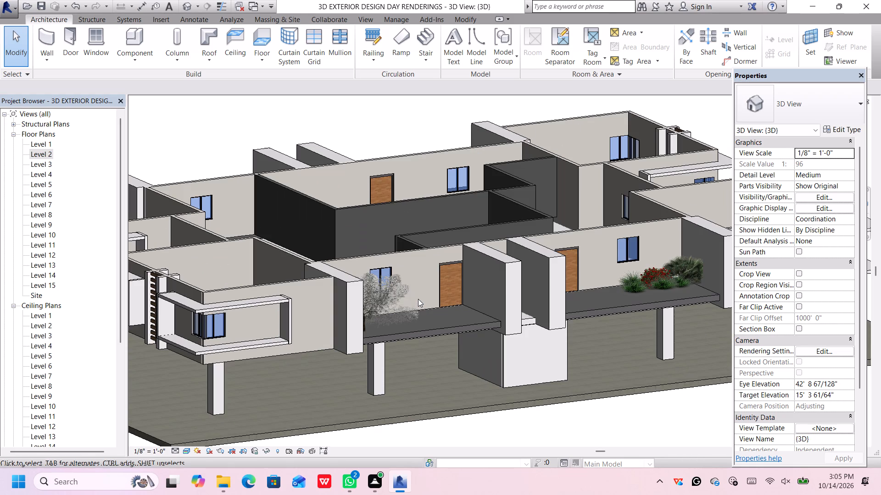
Switch the Kousa Dogwood on the balcony to Japanese Maple - 10', and from that to Japanese Cherry - 15'.
left_click(413, 300)
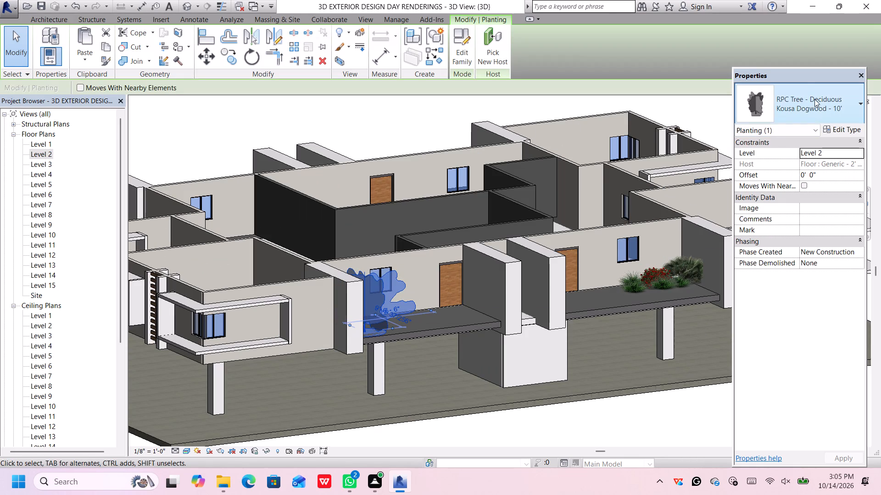
left_click(815, 99)
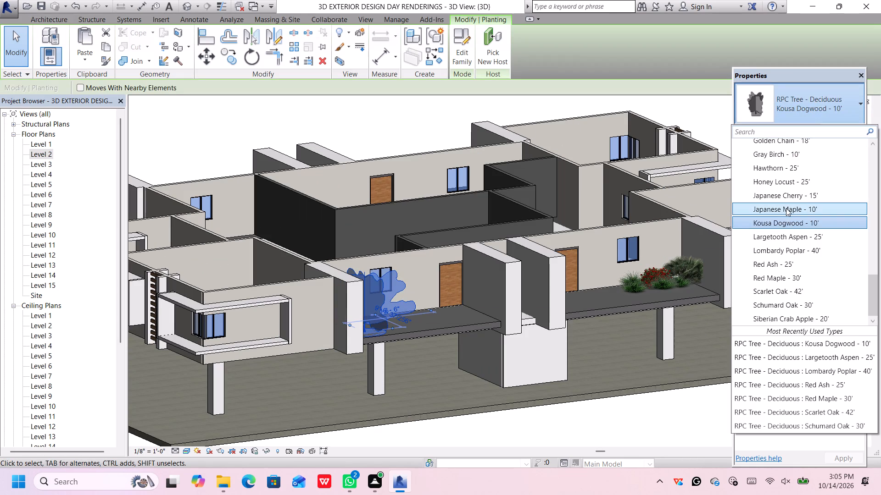
left_click(786, 208)
left_click(809, 110)
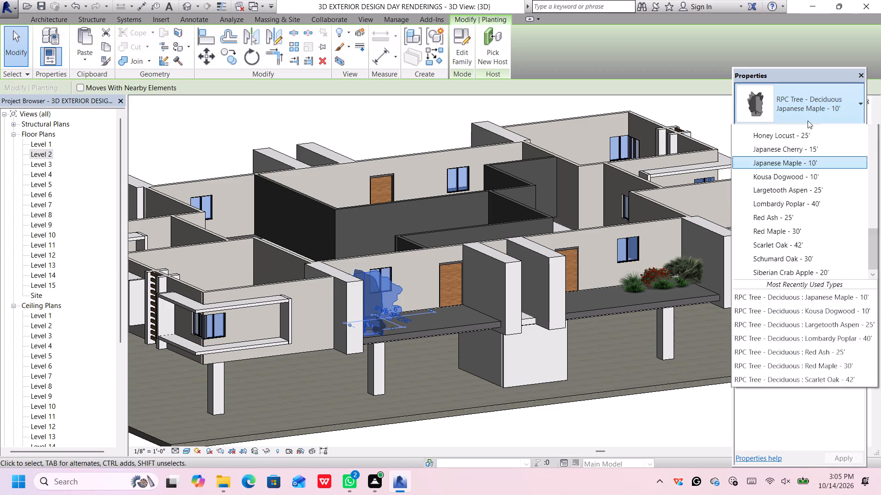
scroll(797, 343, "down", 3)
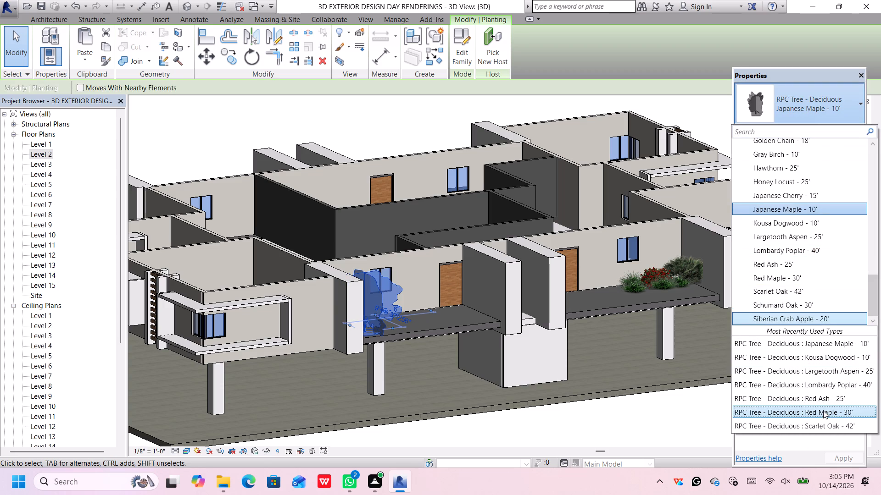
scroll(802, 199, "up", 1)
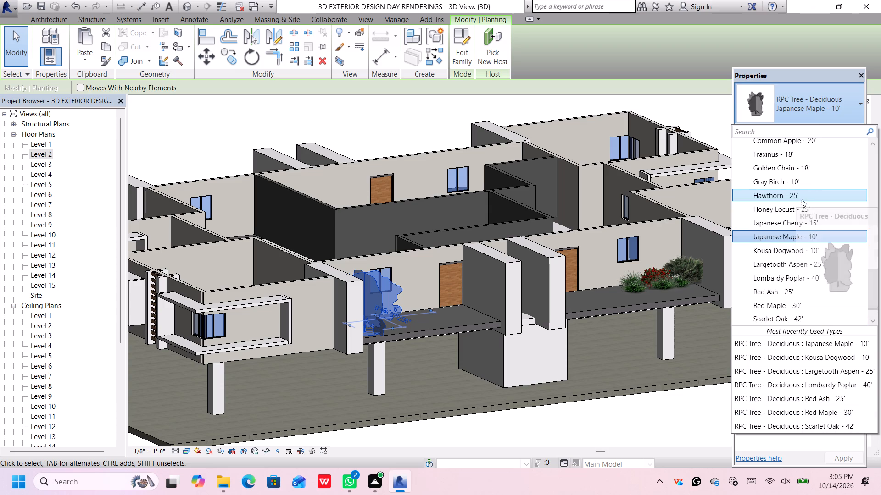
left_click(795, 219)
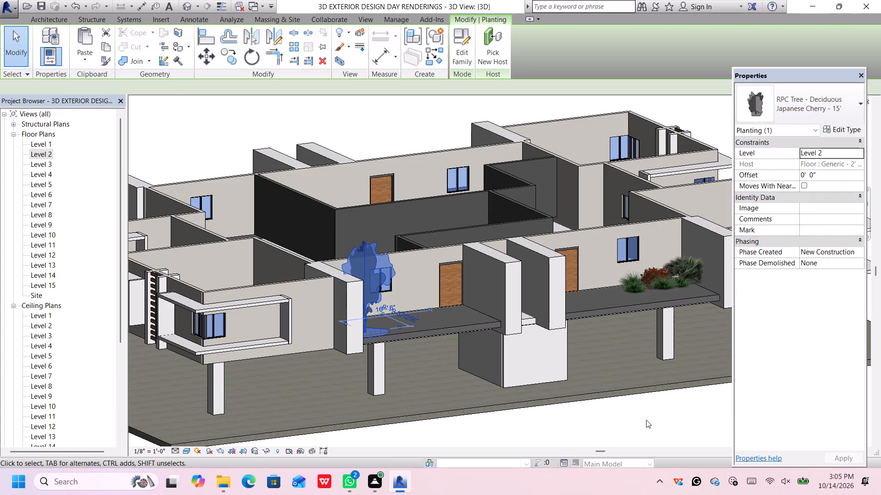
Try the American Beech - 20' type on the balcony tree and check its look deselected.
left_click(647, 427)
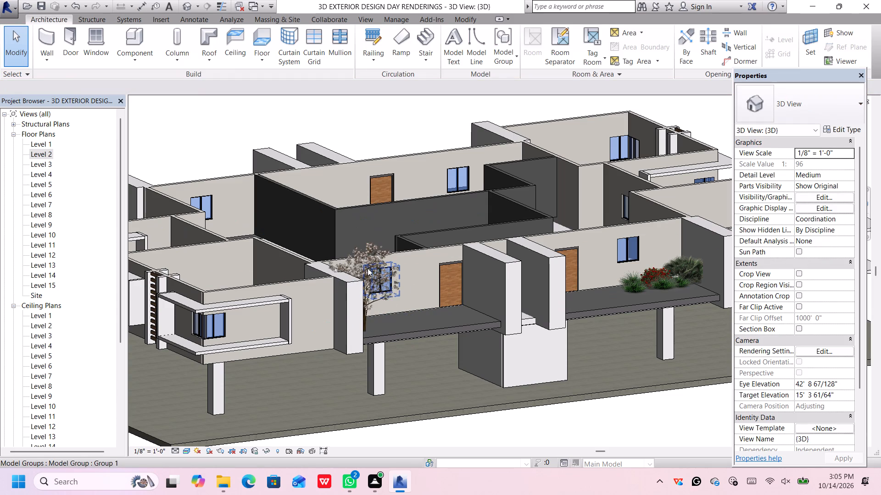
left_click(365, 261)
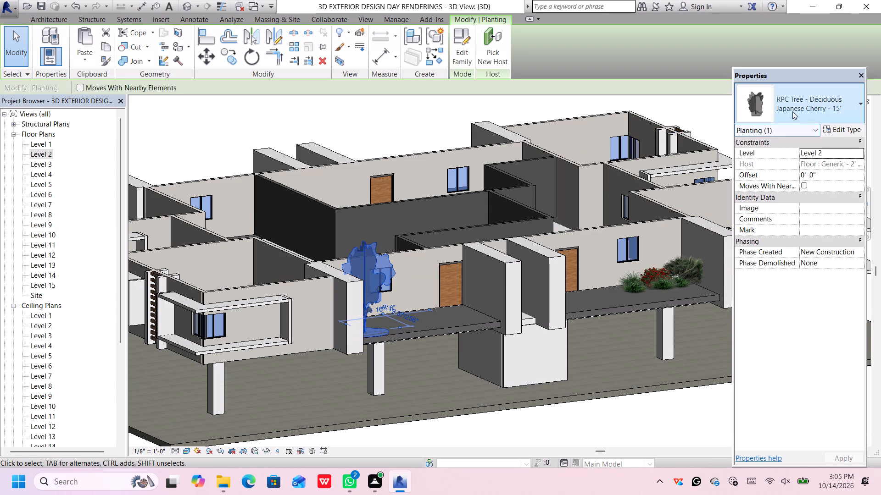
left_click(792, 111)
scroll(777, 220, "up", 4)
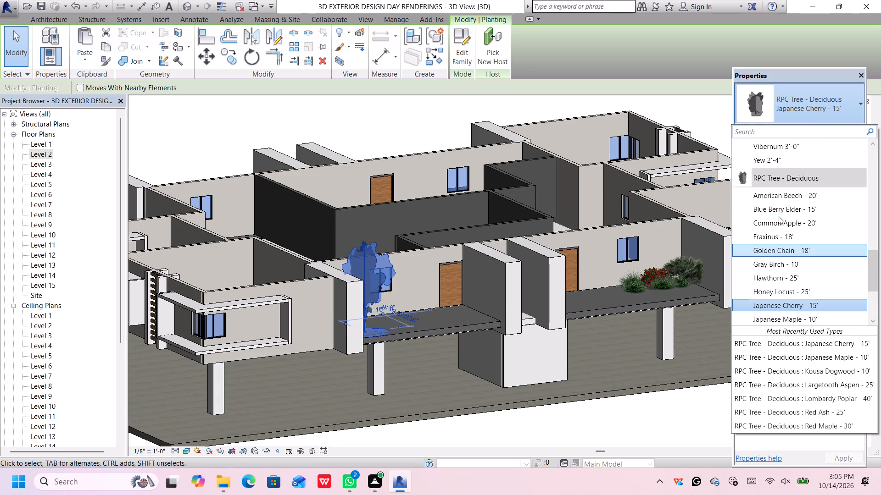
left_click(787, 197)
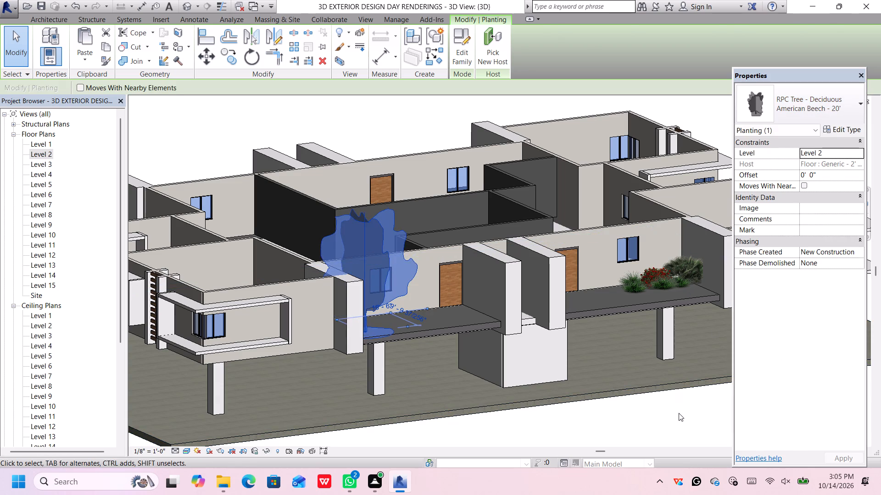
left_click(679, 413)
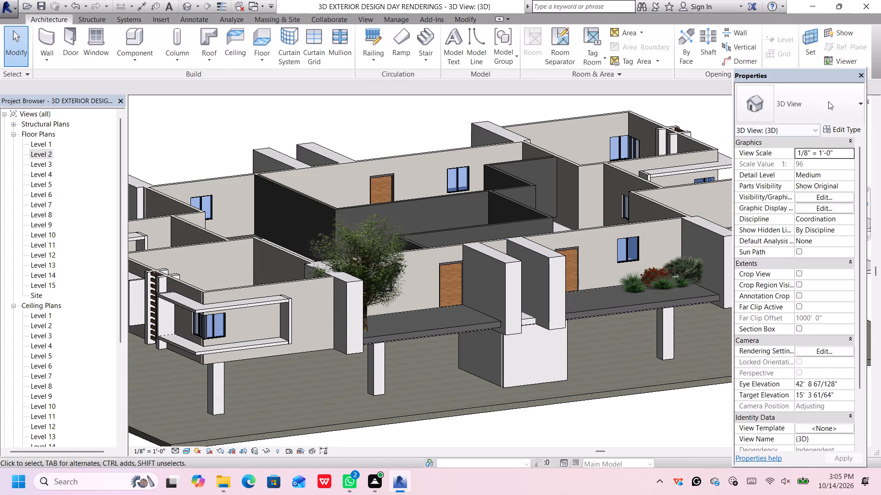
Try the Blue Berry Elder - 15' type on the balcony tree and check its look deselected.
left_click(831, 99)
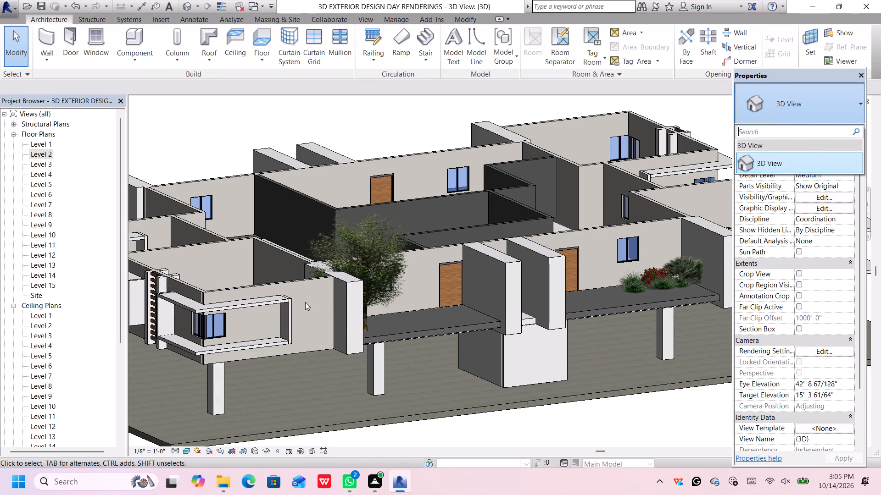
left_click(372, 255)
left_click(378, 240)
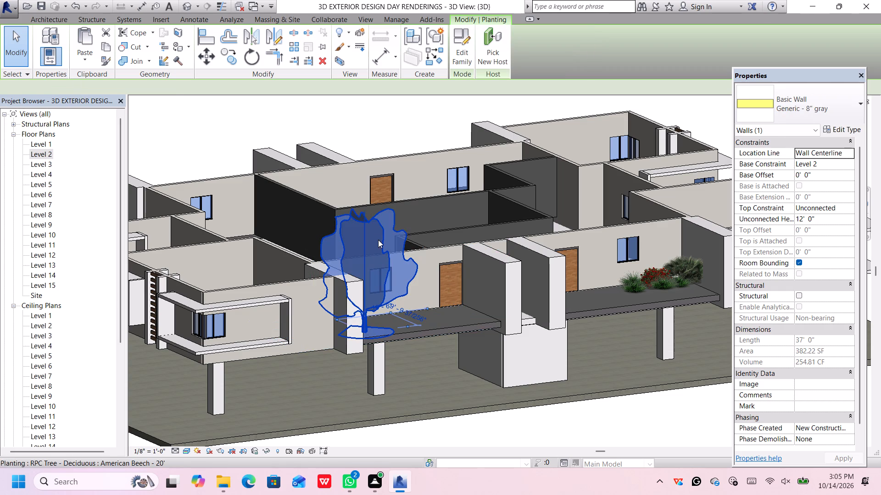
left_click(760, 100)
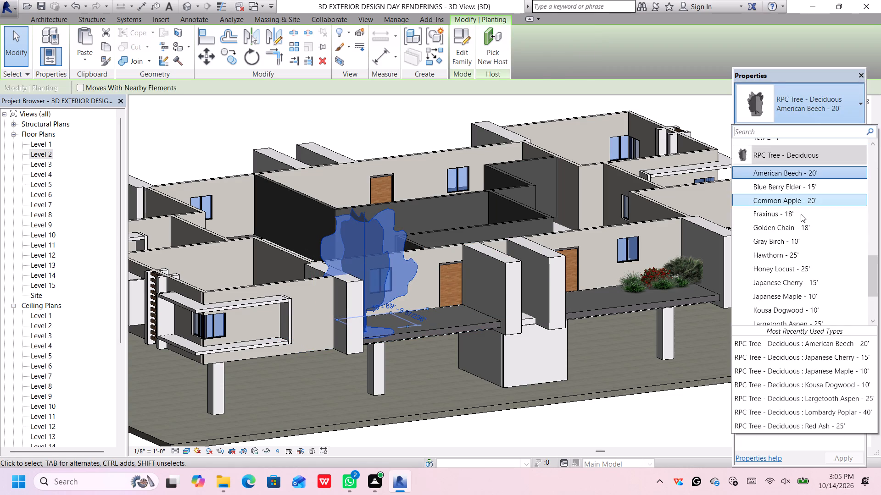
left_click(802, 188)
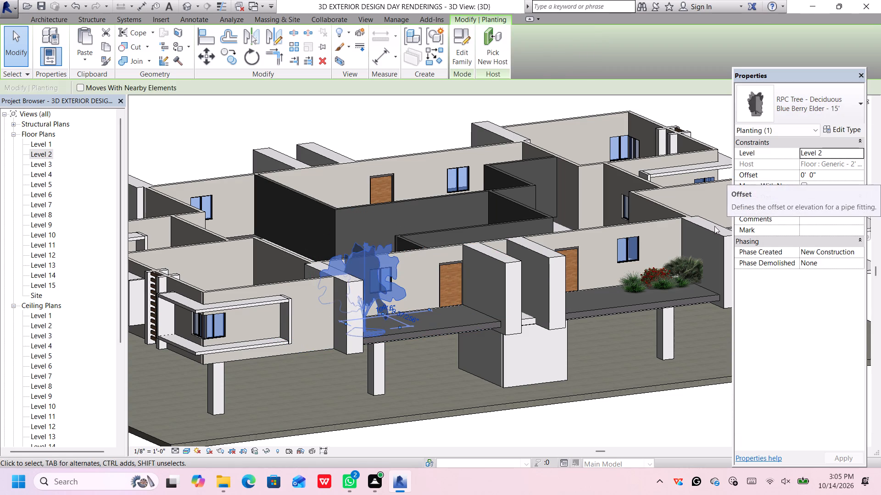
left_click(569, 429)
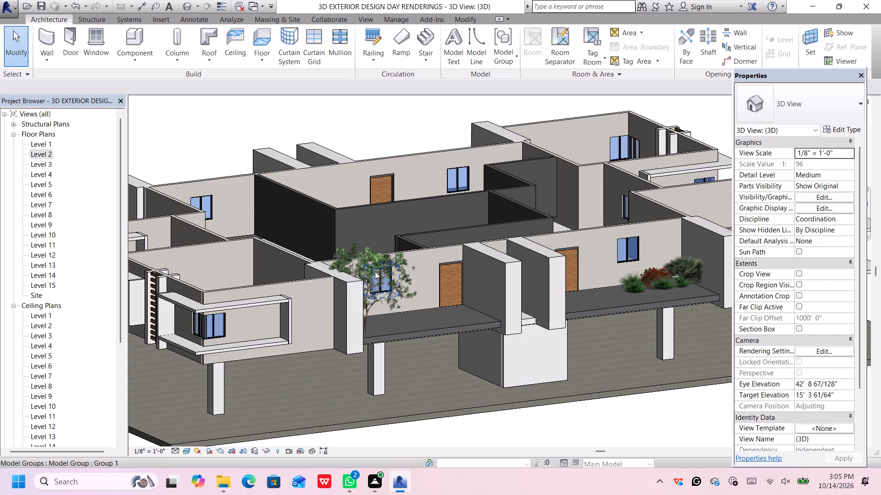
Delete the deciduous tree from the balcony.
left_click(375, 262)
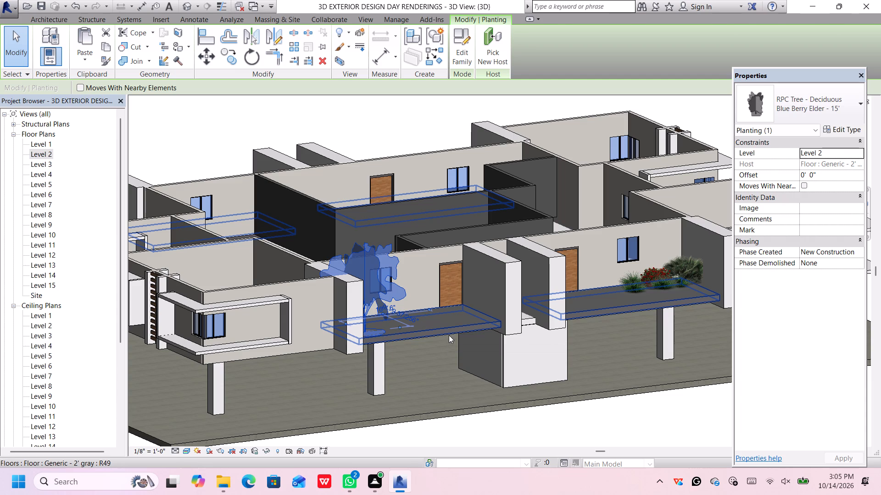
key("Delete")
Compare the planting families in the US Imperial library and load RPC Tree - Tropical for placement as a component.
scroll(483, 270, "down", 4)
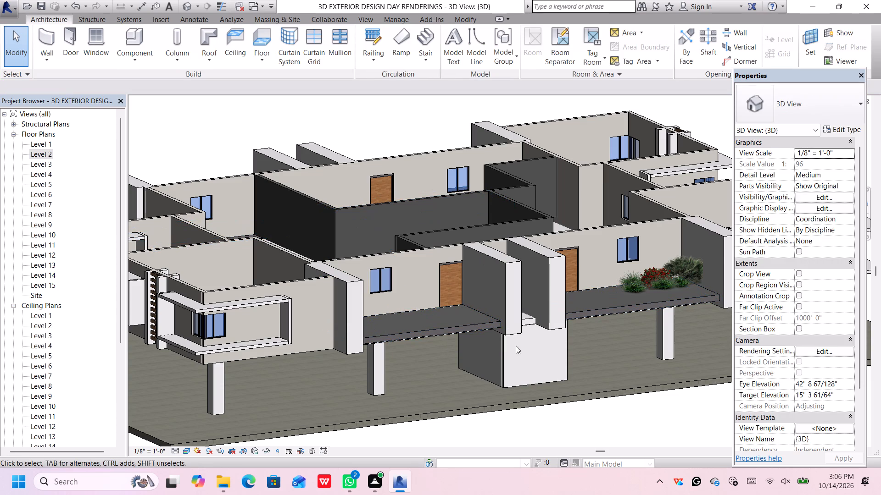
middle_click_drag(573, 371, 497, 360)
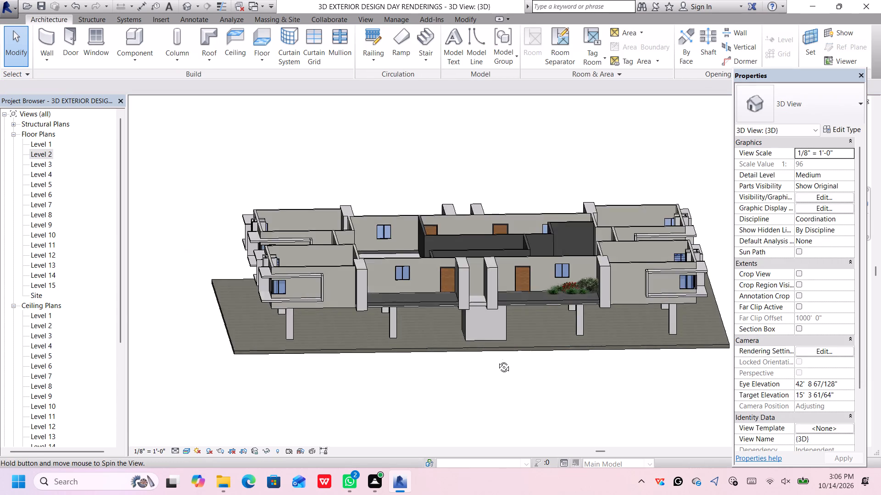
middle_click_drag(497, 360, 476, 362)
scroll(408, 301, "up", 6)
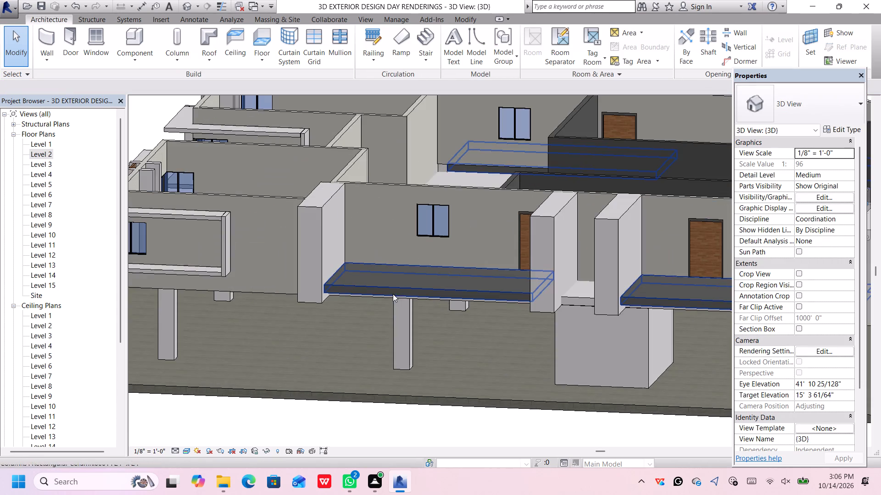
scroll(379, 283, "up", 3)
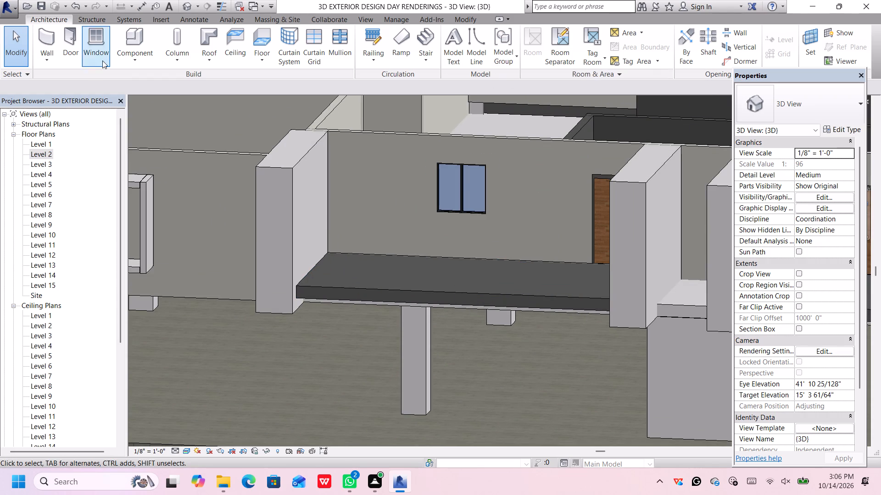
left_click(150, 42)
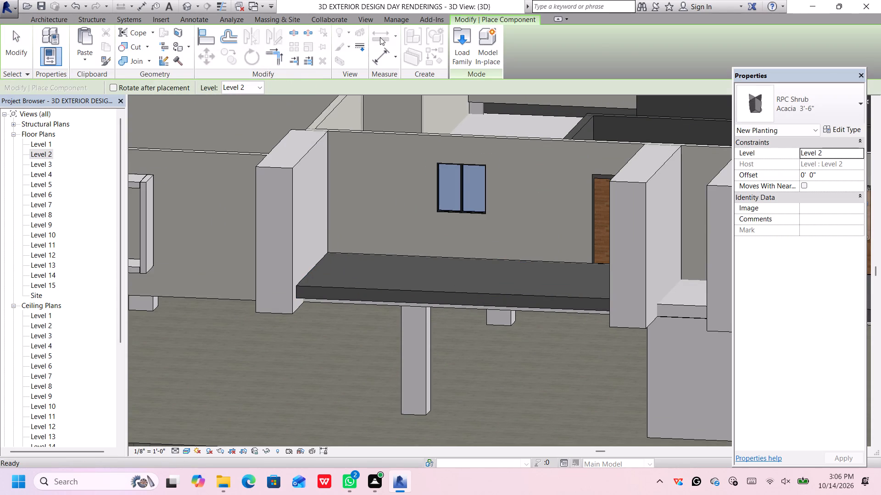
left_click(460, 47)
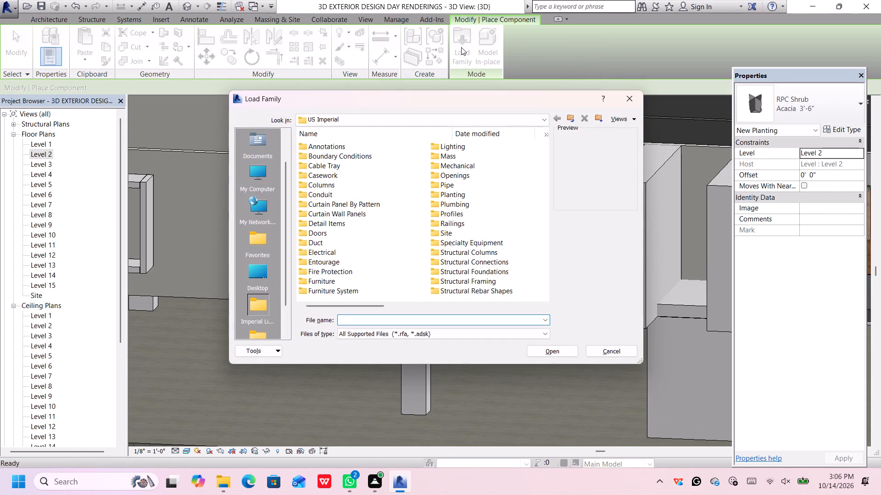
double_click(470, 197)
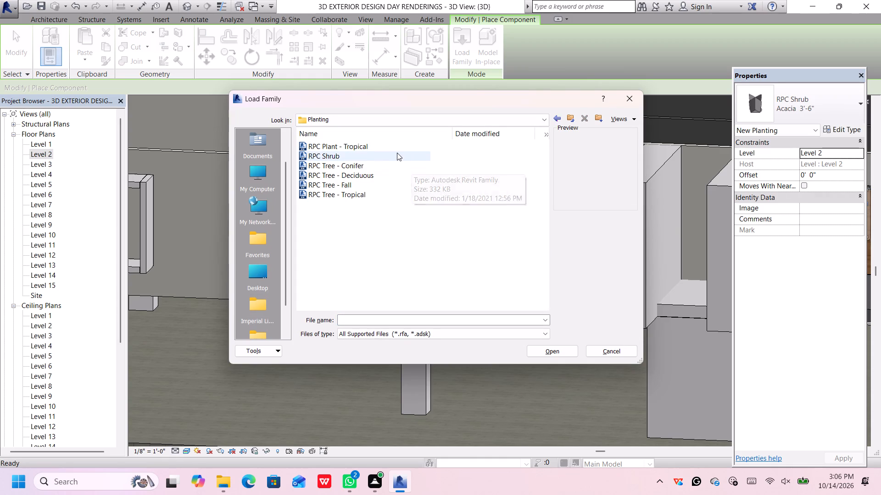
left_click(397, 149)
left_click(394, 160)
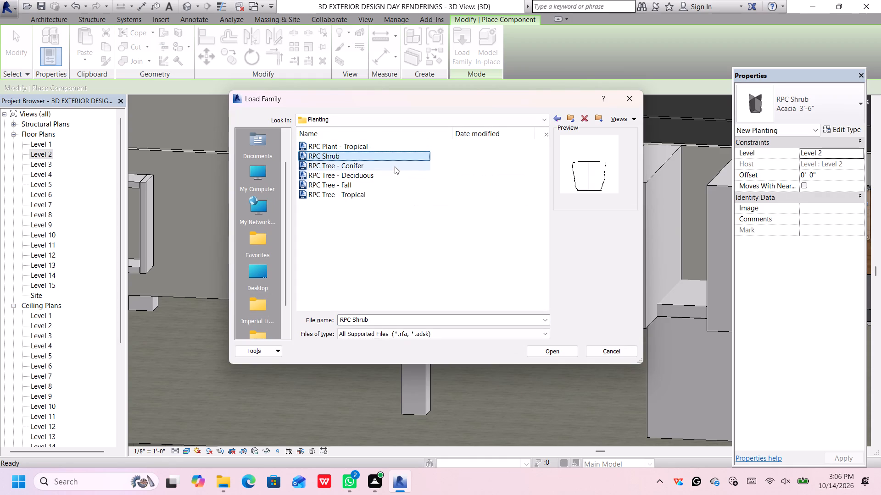
left_click(397, 174)
left_click(398, 162)
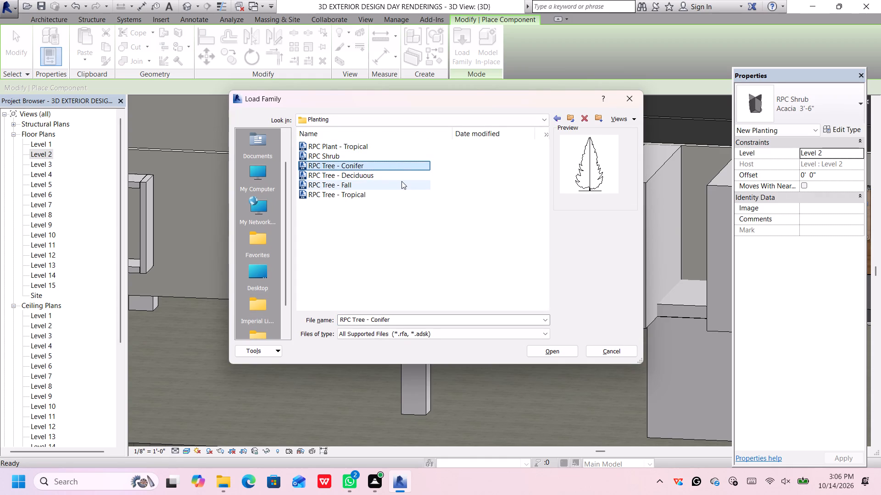
left_click(401, 176)
left_click(403, 188)
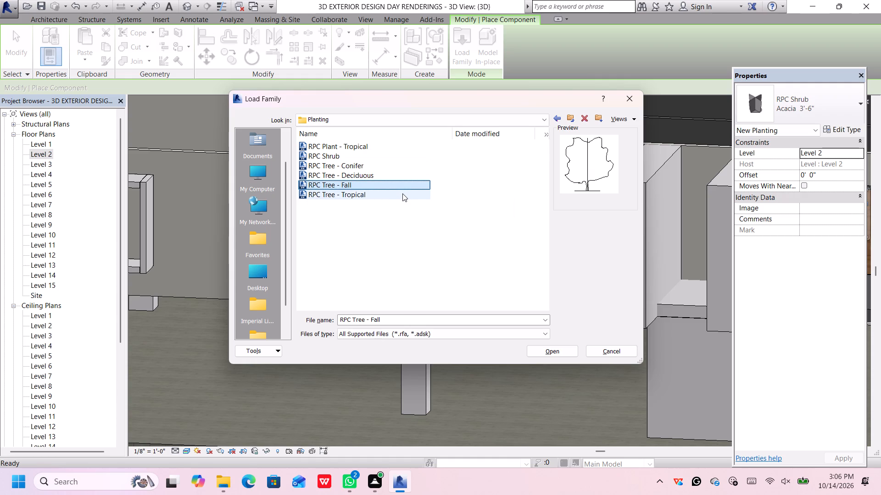
left_click(401, 196)
left_click(545, 349)
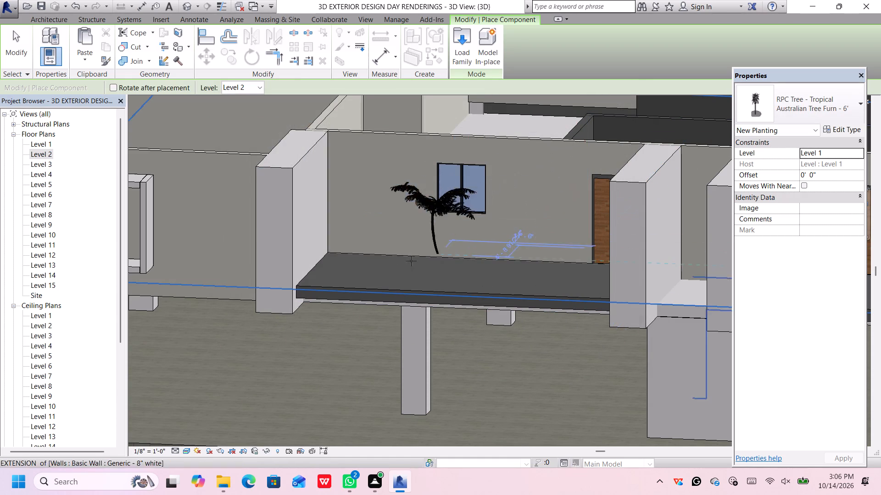
Place one Australian Tree Furn - 6' on the empty balcony slab, near its outer side wall, and end placement.
left_click(336, 268)
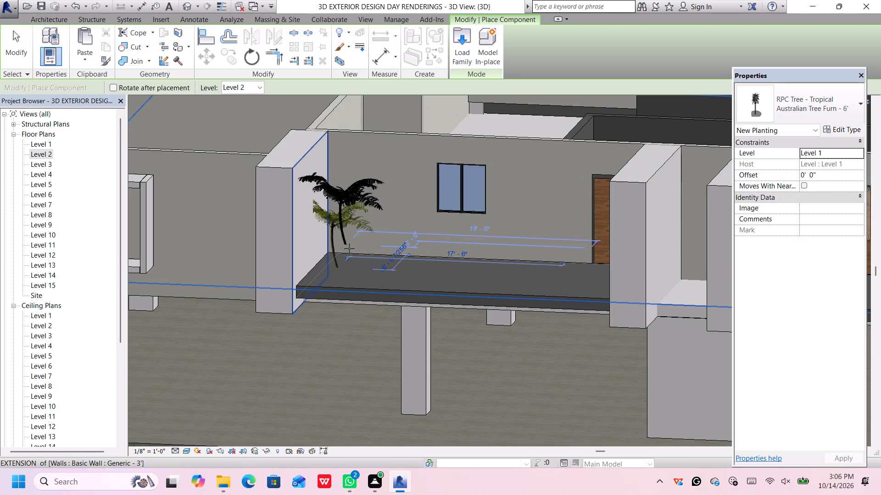
key("Escape")
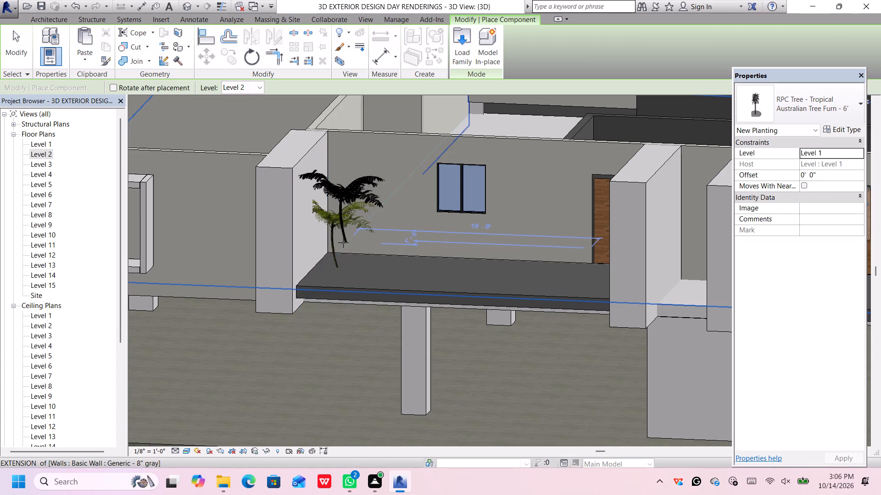
key("Escape")
Nudge the Australian Tree Furn along the balcony toward the door until its spacing dimension is about 16' 4".
left_click(338, 220)
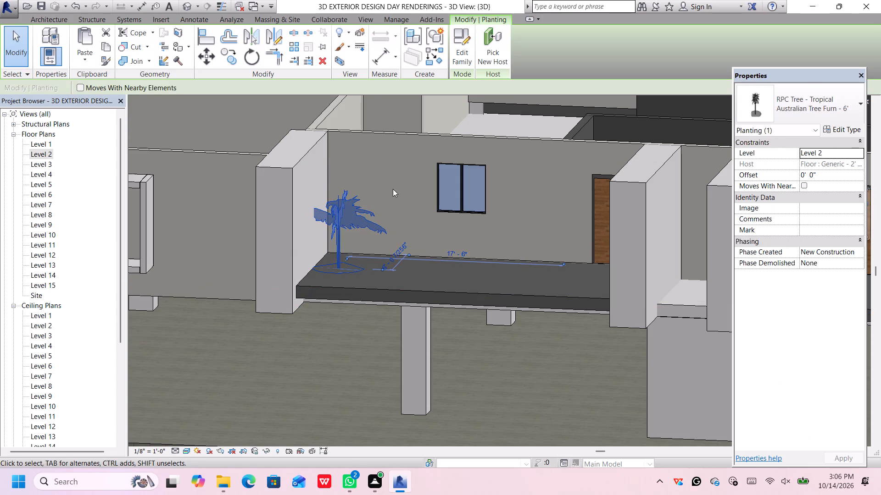
key("Down")
key("Down")
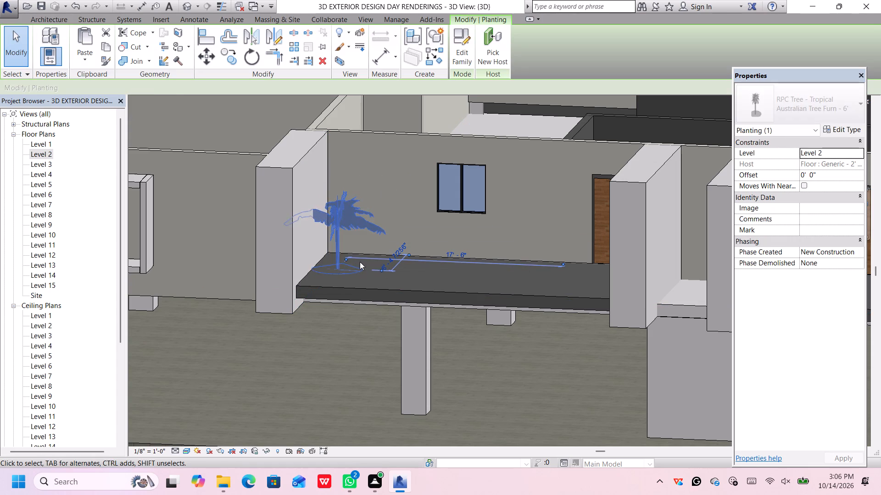
key("Right")
key("Right")
key("Right")
key("Right")
key("Right")
key("Right")
key("Right")
key("Right")
key("Right")
key("Right")
key("Right")
key("Right")
key("Right")
key("Right")
key("Right")
key("Right")
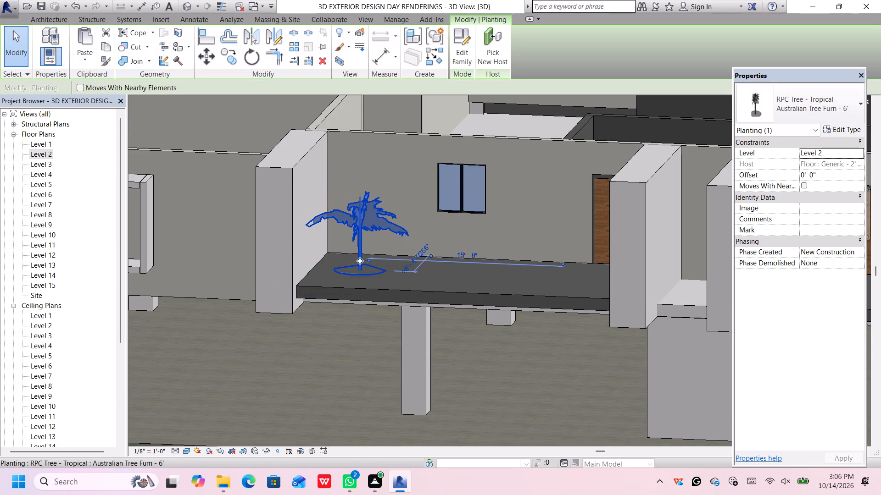
key("Left")
key("Left")
key("Left")
key("Left")
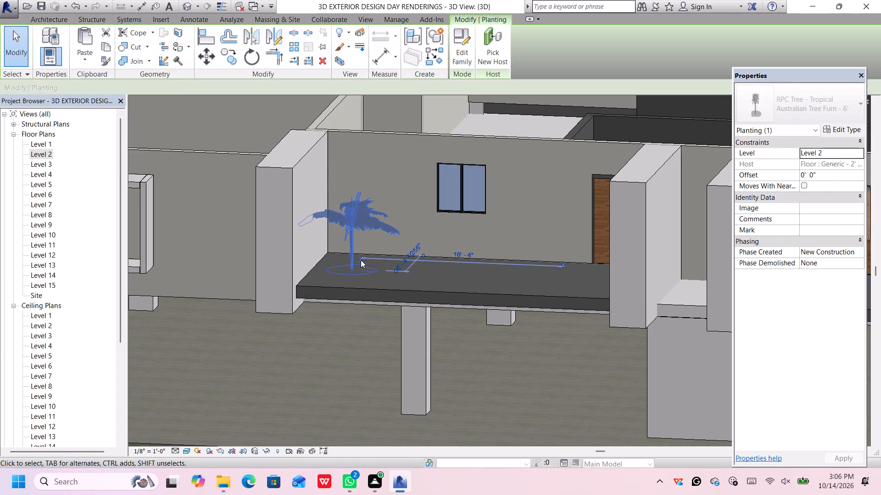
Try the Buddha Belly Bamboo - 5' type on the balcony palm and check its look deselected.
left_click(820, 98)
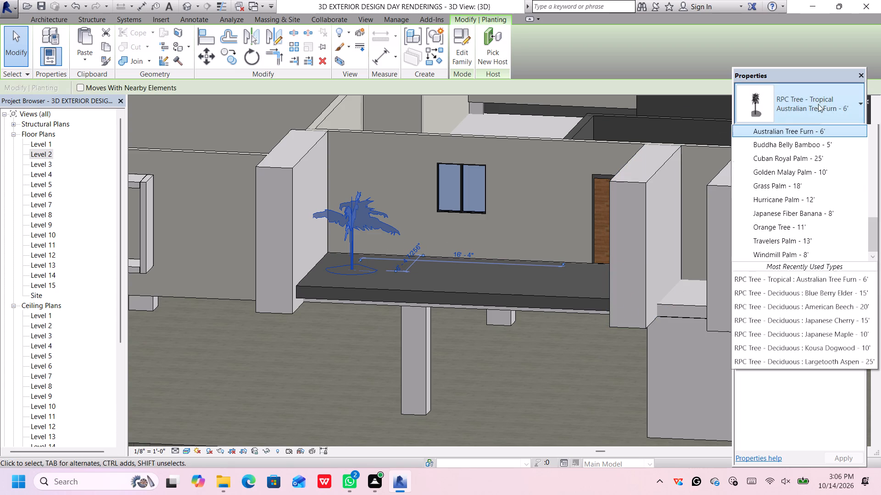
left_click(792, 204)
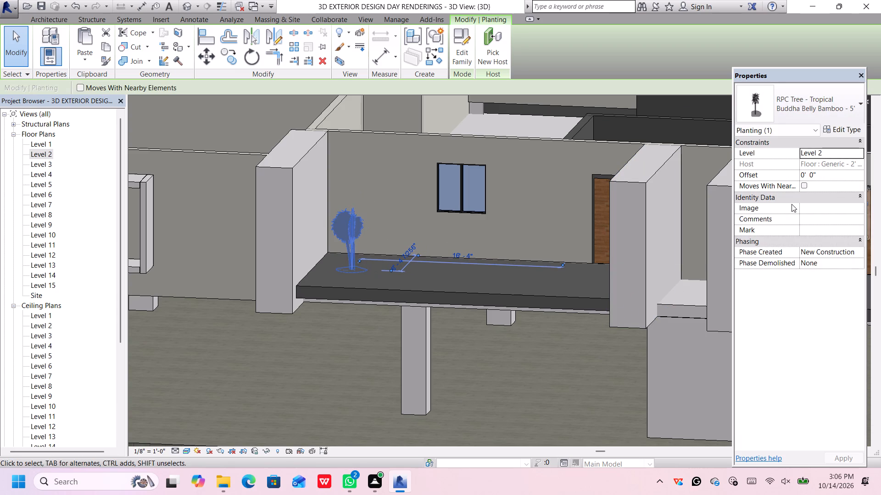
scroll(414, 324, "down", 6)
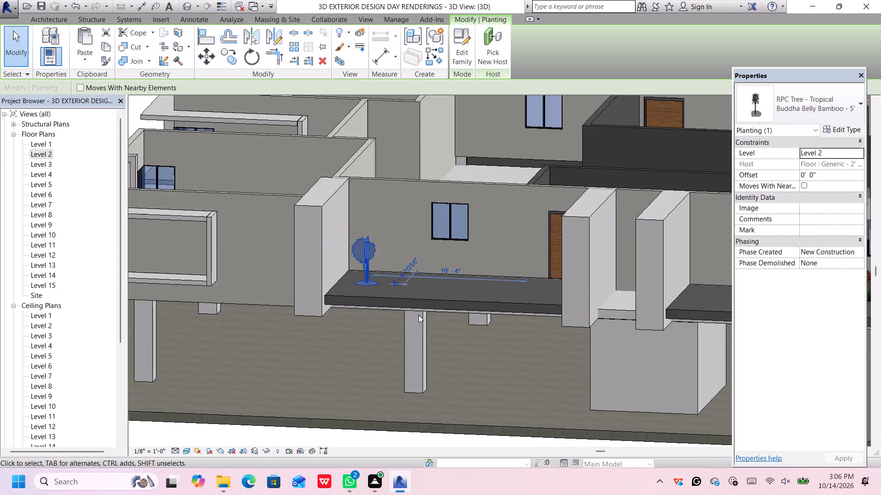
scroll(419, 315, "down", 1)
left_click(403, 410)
Switch the balcony's bamboo to the Cuban Royal Palm - 25' type.
scroll(392, 355, "up", 7)
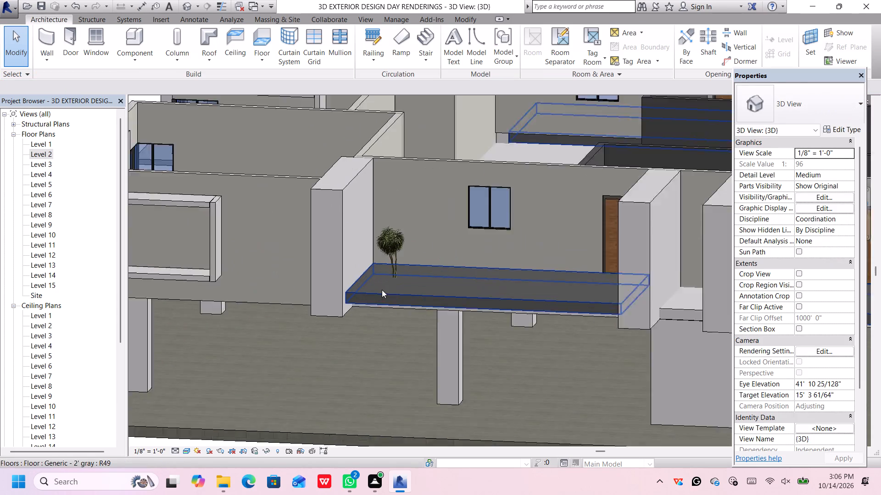
left_click(394, 245)
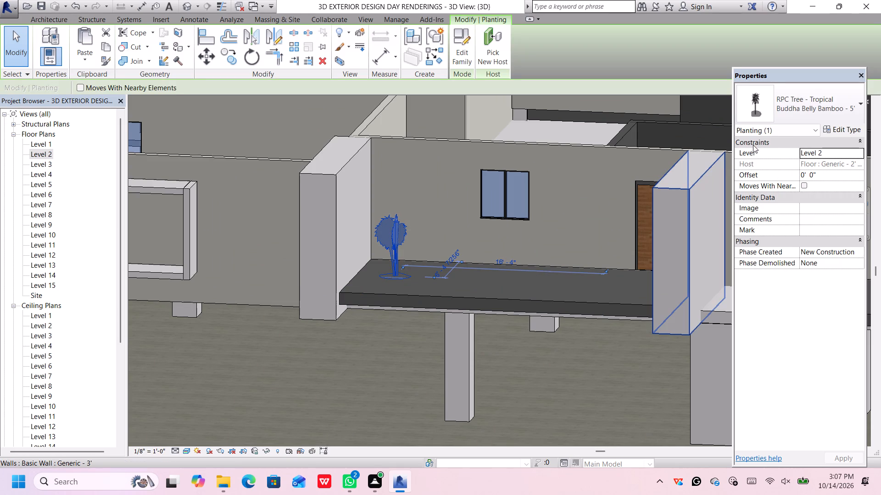
left_click(786, 103)
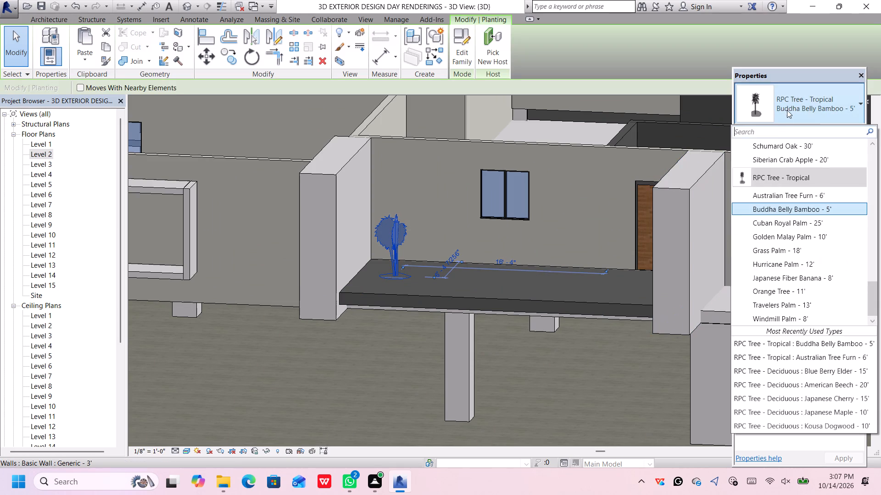
left_click(788, 225)
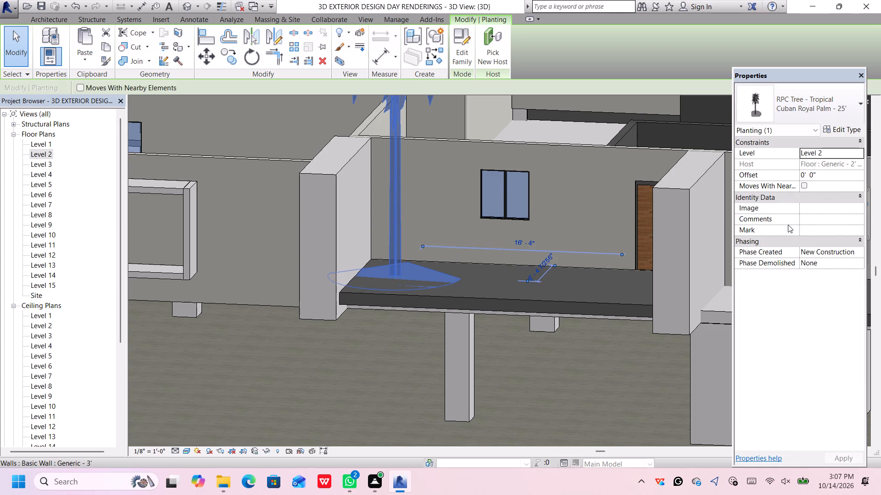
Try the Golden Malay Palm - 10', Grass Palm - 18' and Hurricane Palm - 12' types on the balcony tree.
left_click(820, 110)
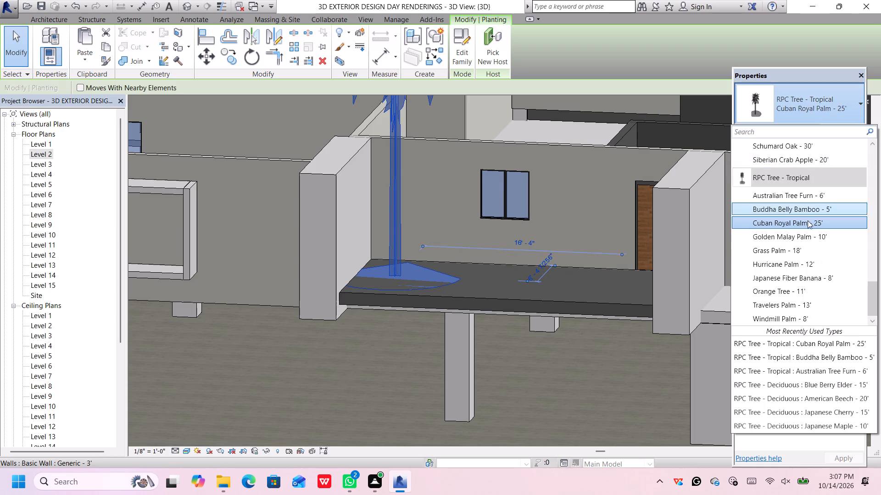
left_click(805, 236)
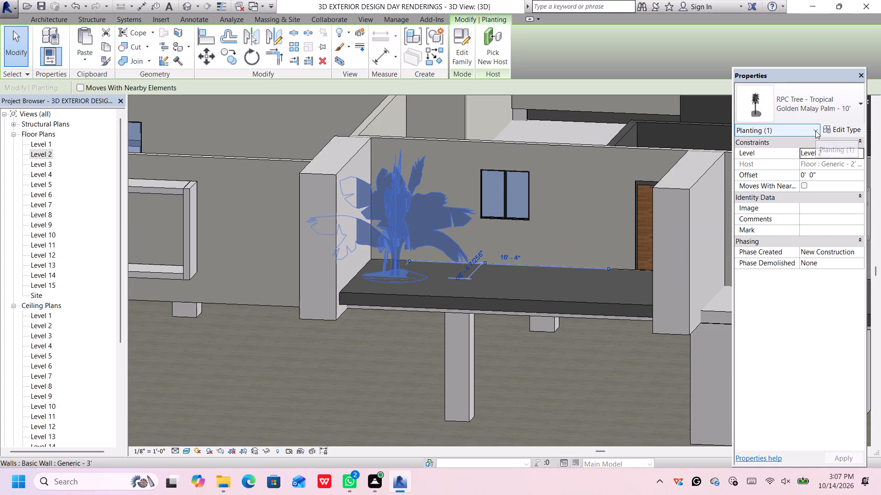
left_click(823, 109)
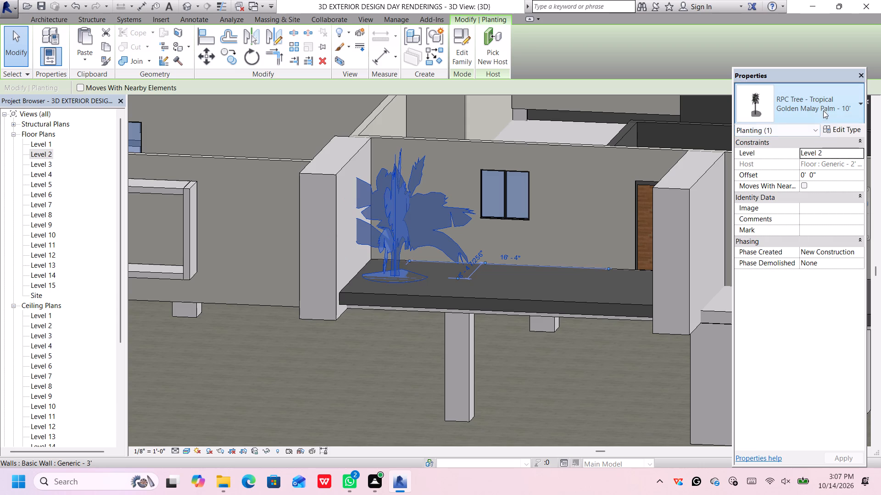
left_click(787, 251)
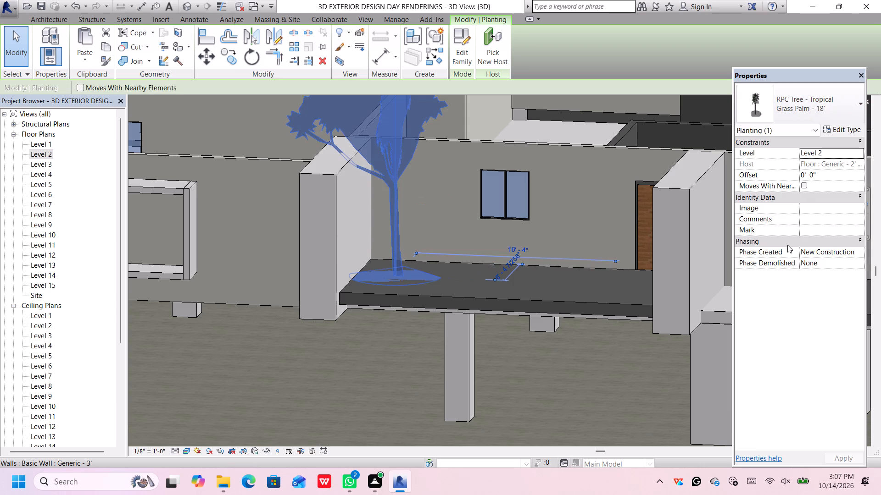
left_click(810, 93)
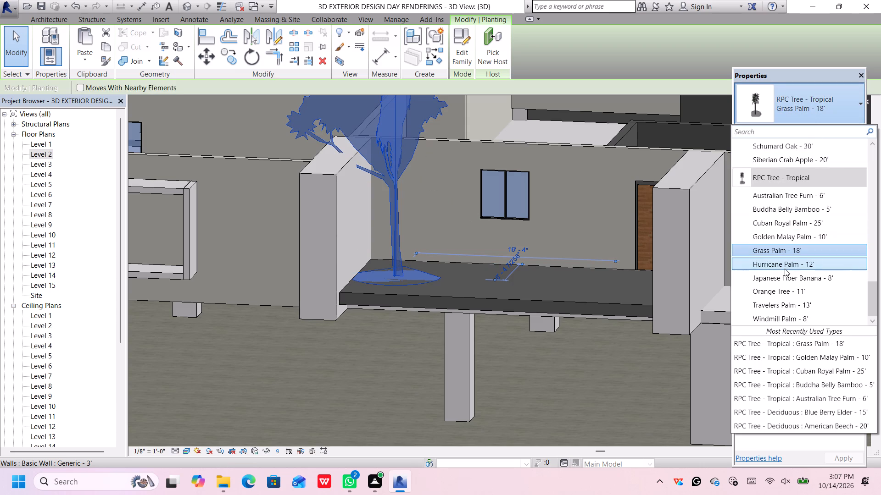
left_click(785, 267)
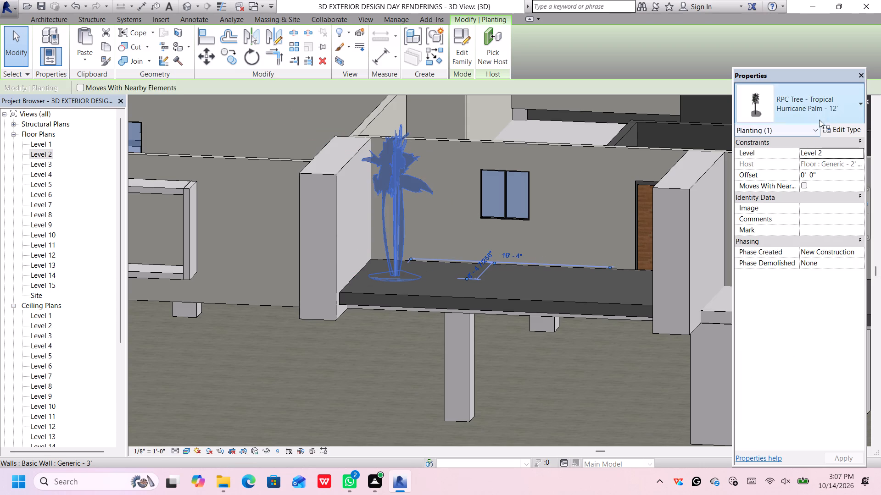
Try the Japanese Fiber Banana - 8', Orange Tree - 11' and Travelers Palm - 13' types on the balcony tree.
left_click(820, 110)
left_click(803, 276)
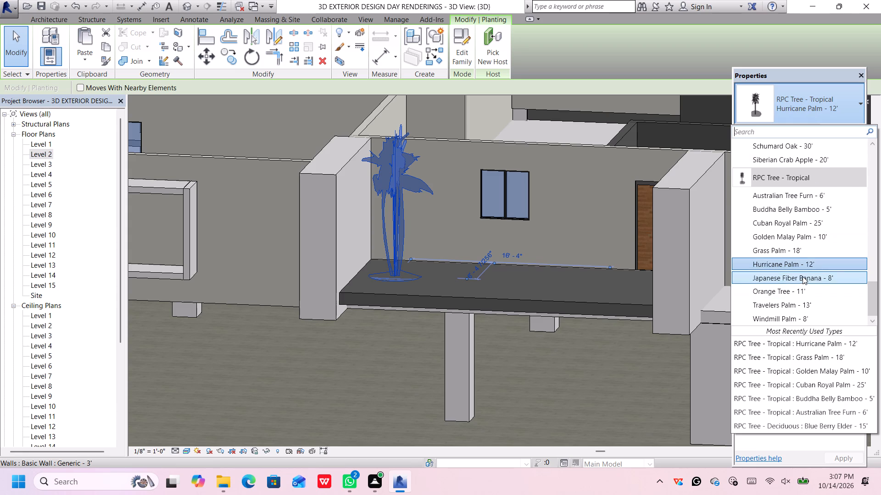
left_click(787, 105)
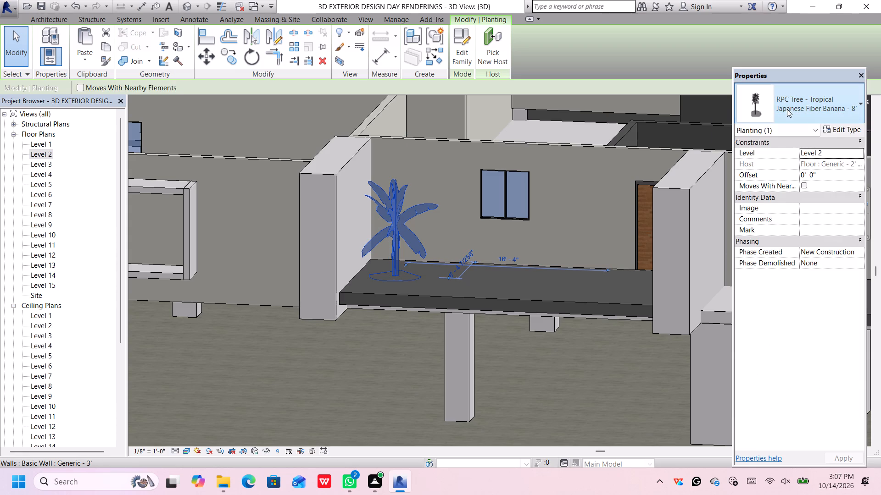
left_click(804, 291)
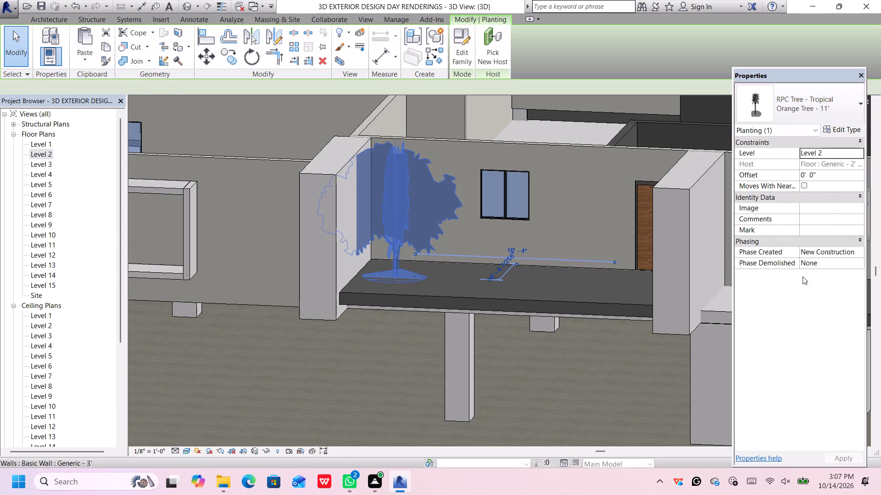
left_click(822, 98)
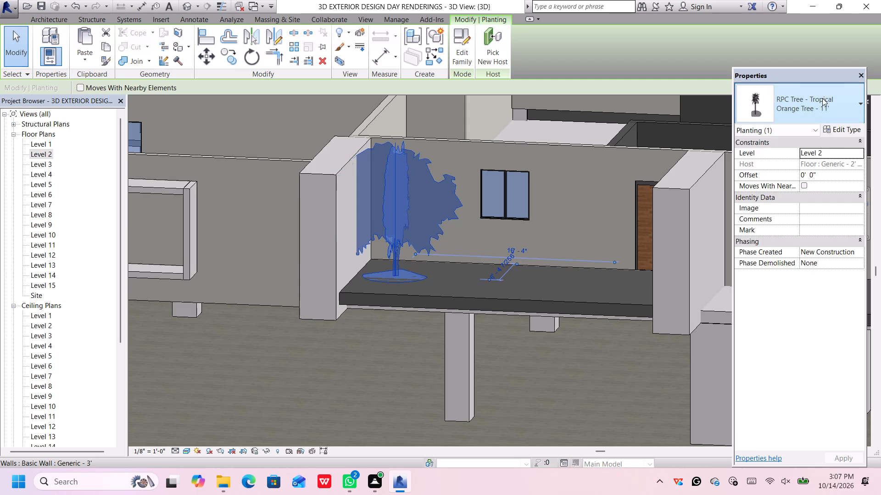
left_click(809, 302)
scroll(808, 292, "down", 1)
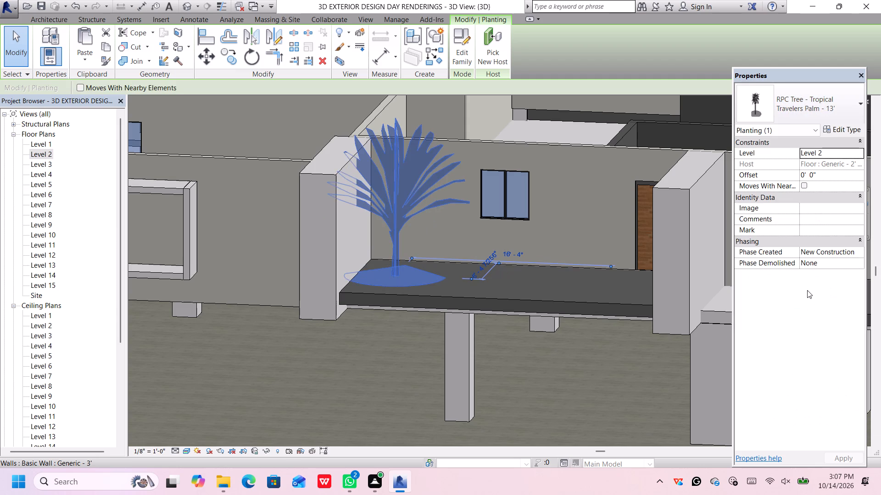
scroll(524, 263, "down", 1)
Change the balcony tree to the Windmill Palm - 8' type and deselect it.
left_click(792, 105)
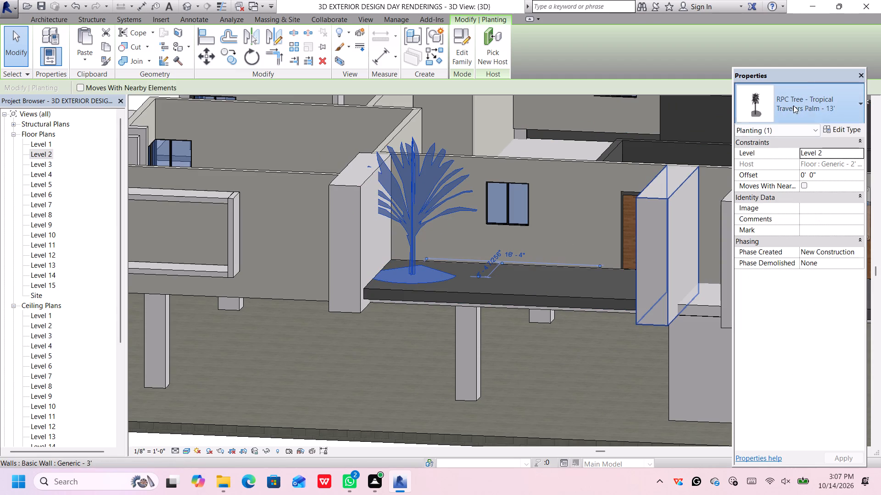
left_click(775, 322)
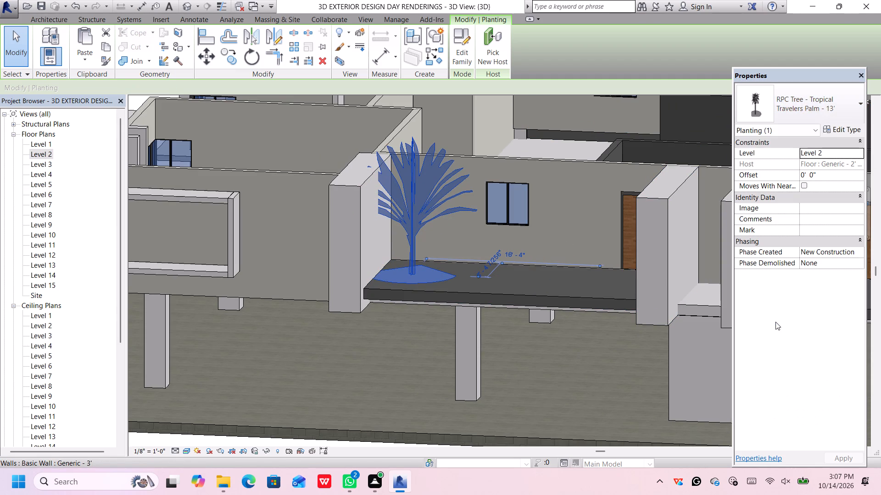
scroll(421, 304, "down", 5)
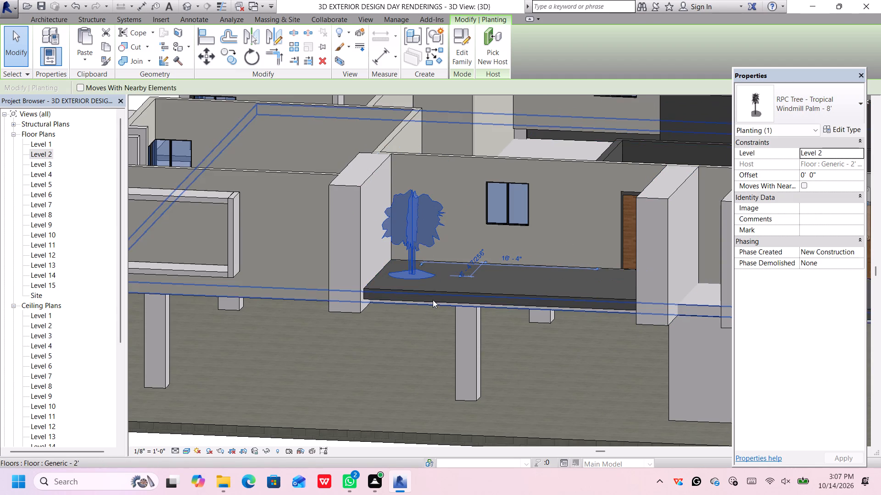
left_click(423, 404)
Nudge the Windmill Palm toward the balcony's outer side wall until its spacing dimension is about 17' 2".
scroll(419, 234, "up", 6)
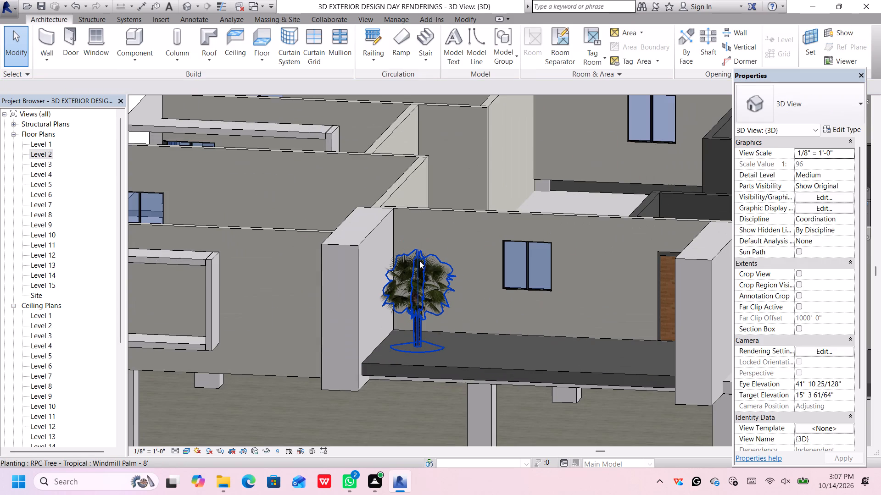
left_click(427, 302)
key("Left")
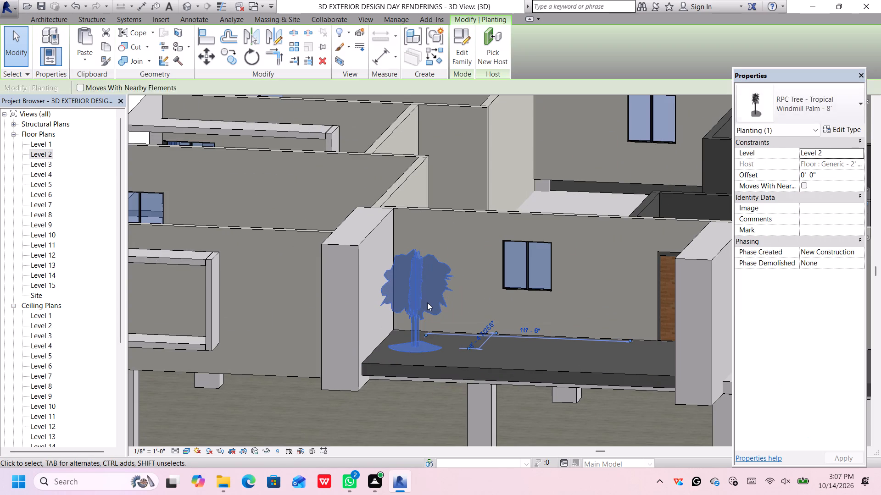
key("Left")
key("Left")
key("Left")
key("Left")
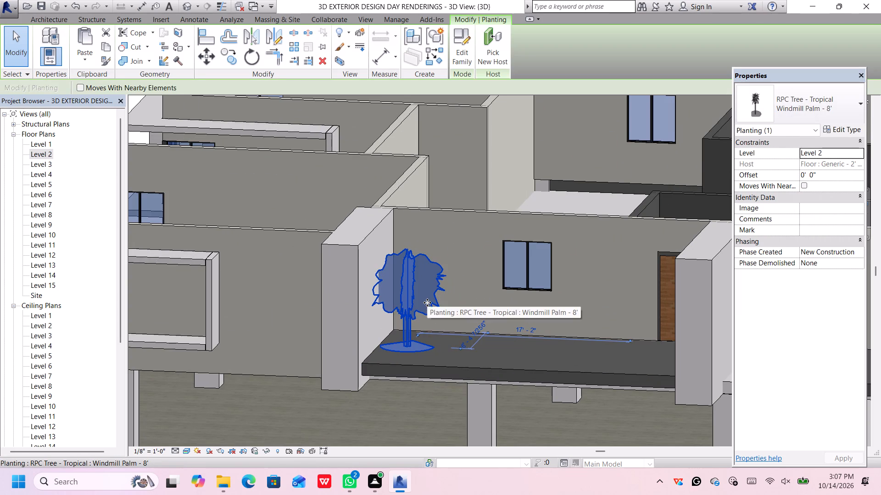
scroll(435, 297, "down", 12)
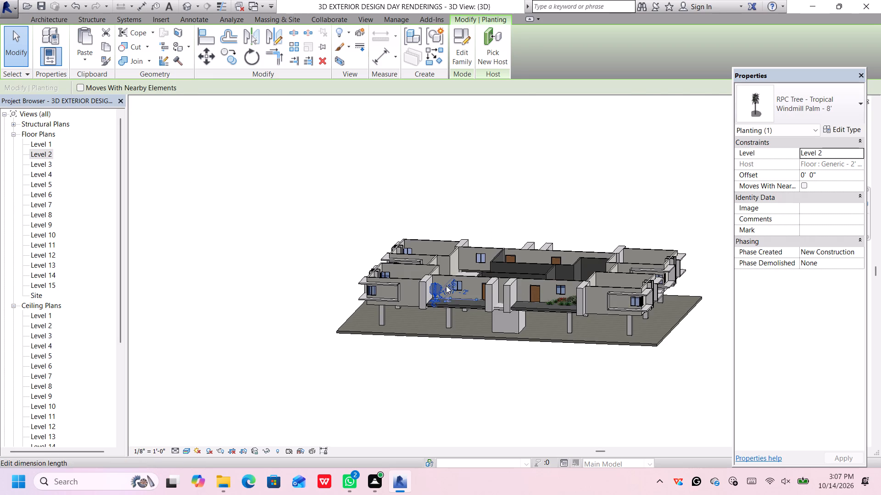
left_click(444, 374)
Copy the Windmill Palm - 8' onto the neighbouring balcony, among the shrubs near its outer side wall, and finish the paste.
scroll(437, 302, "up", 5)
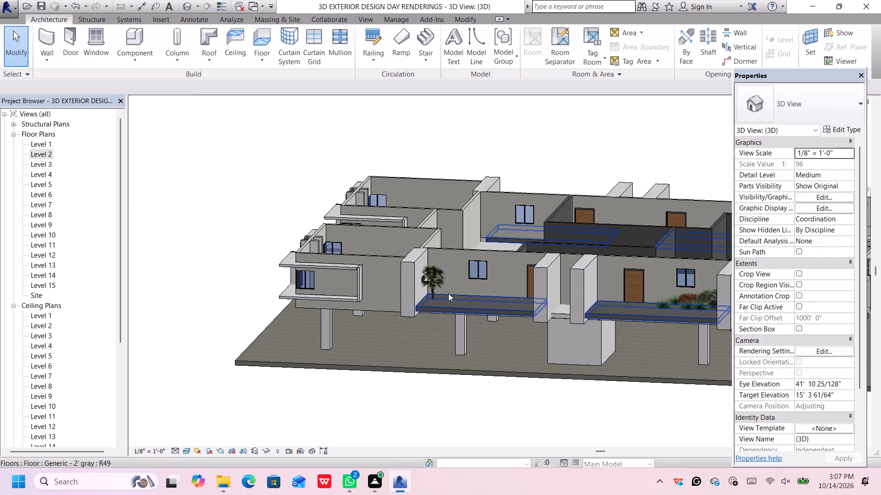
scroll(448, 293, "up", 1)
scroll(448, 292, "down", 2)
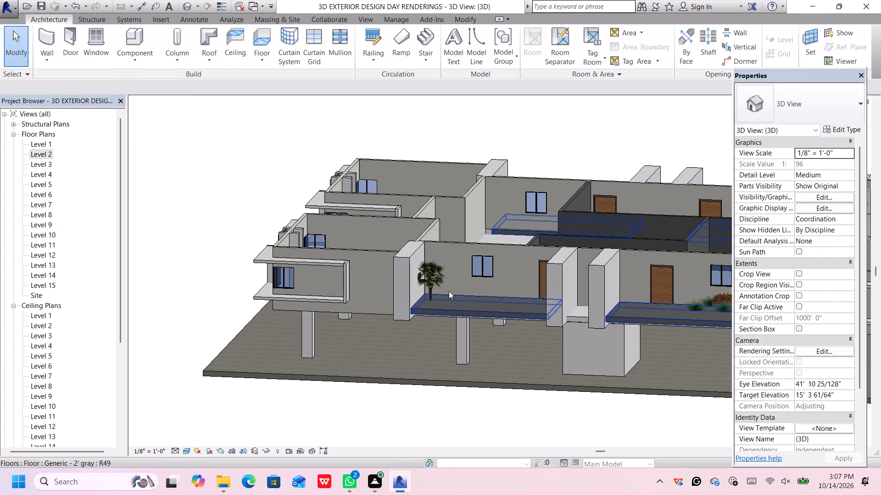
scroll(449, 291, "down", 3)
scroll(600, 303, "up", 3)
scroll(553, 291, "up", 1)
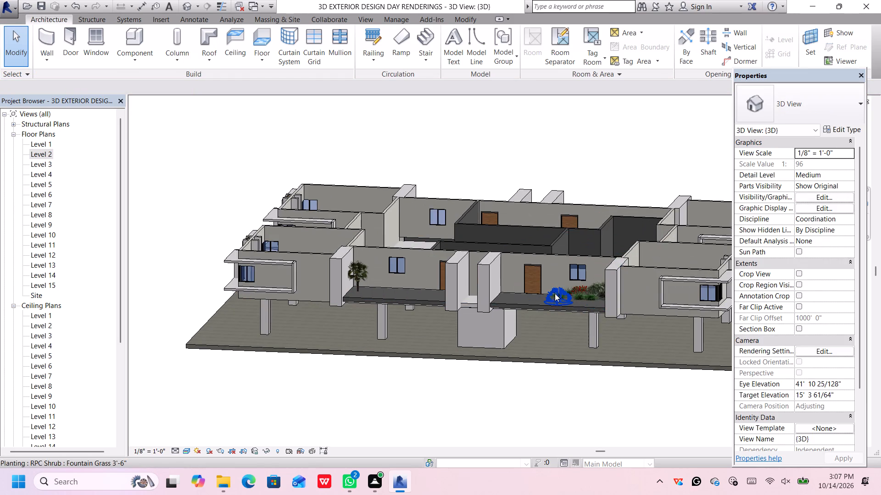
scroll(324, 284, "up", 3)
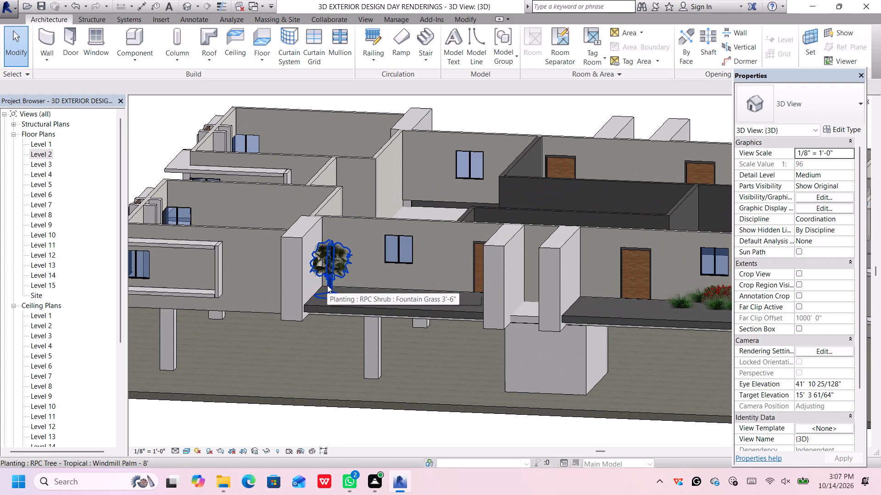
left_click(327, 285)
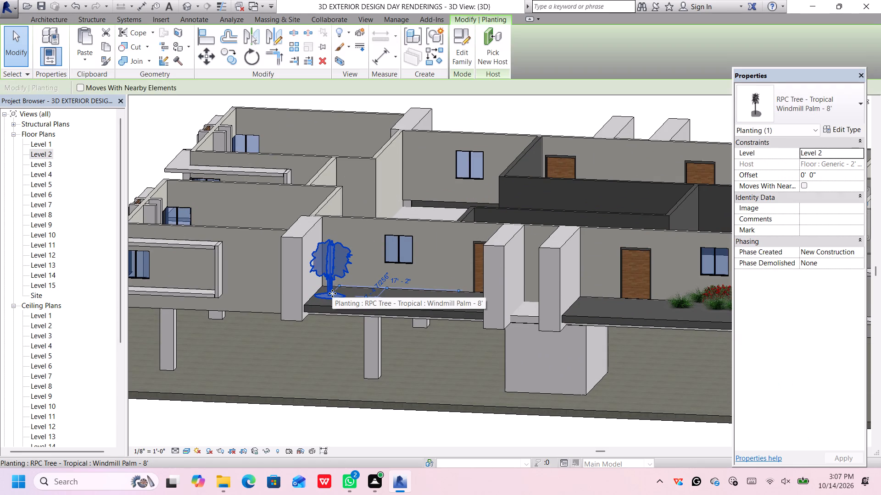
key("ctrl+c")
scroll(379, 301, "down", 4)
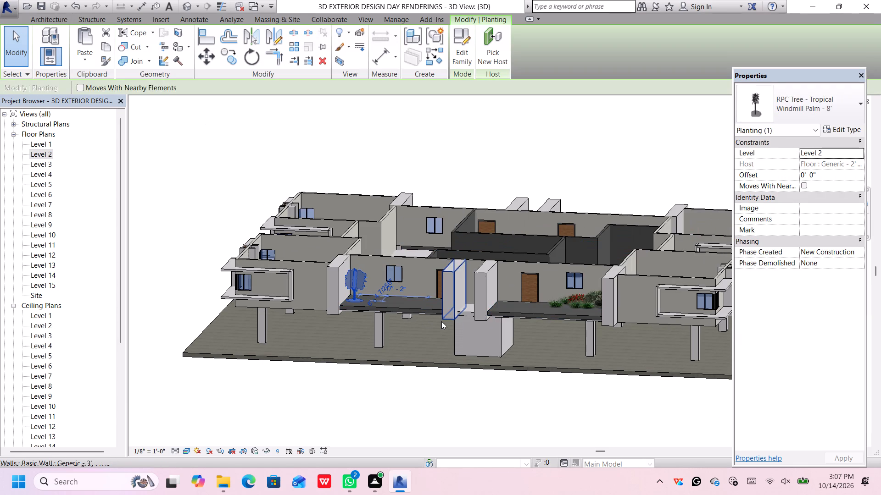
middle_click_drag(441, 321, 385, 316)
middle_click_drag(387, 320, 448, 343)
scroll(530, 249, "up", 2)
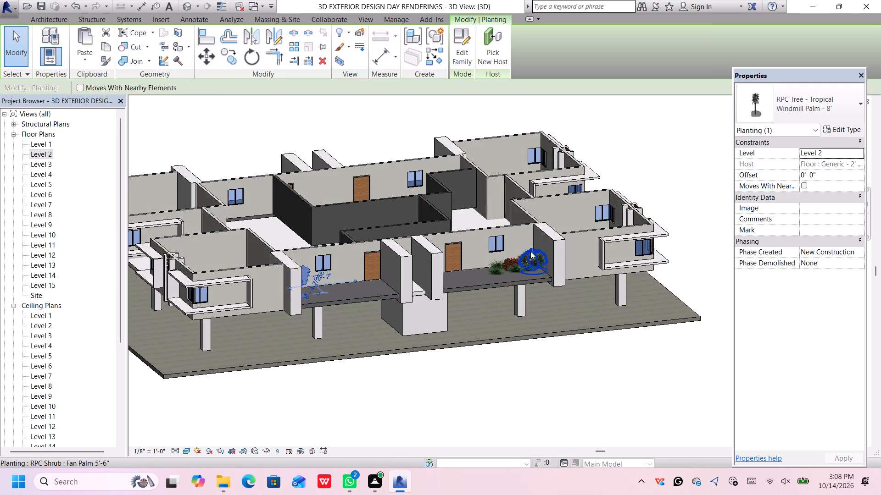
scroll(530, 251, "up", 10)
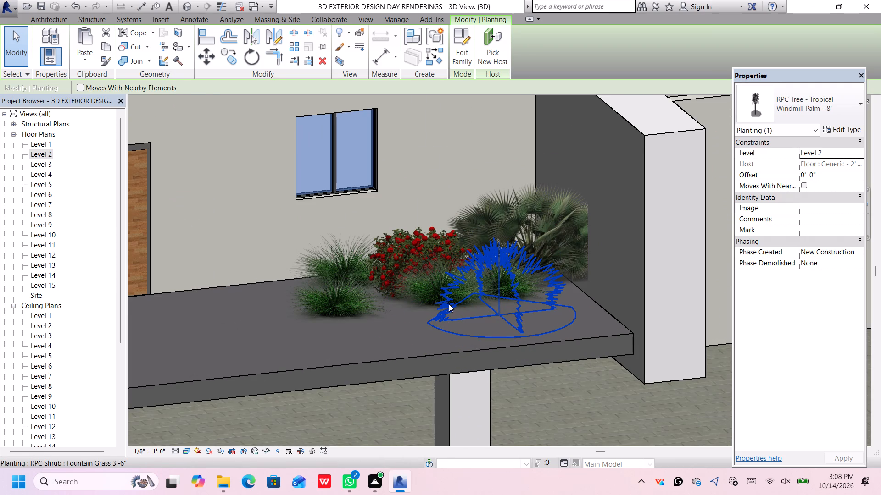
key("ctrl+v")
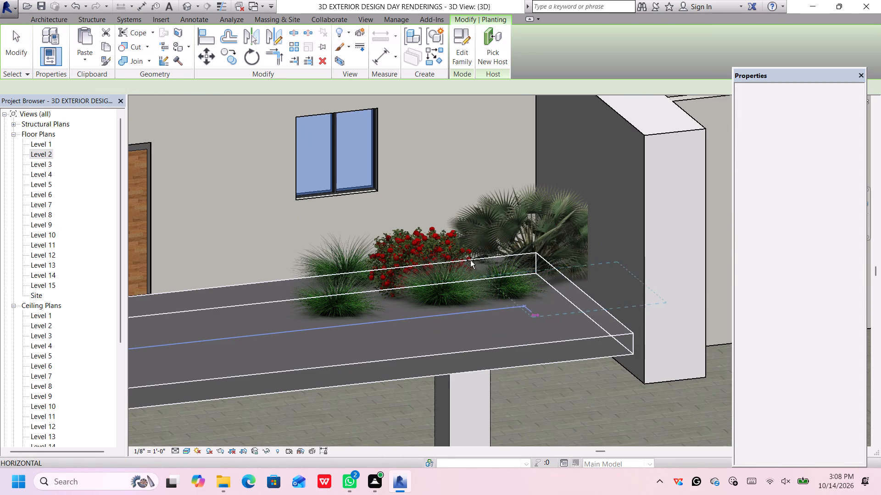
left_click(450, 301)
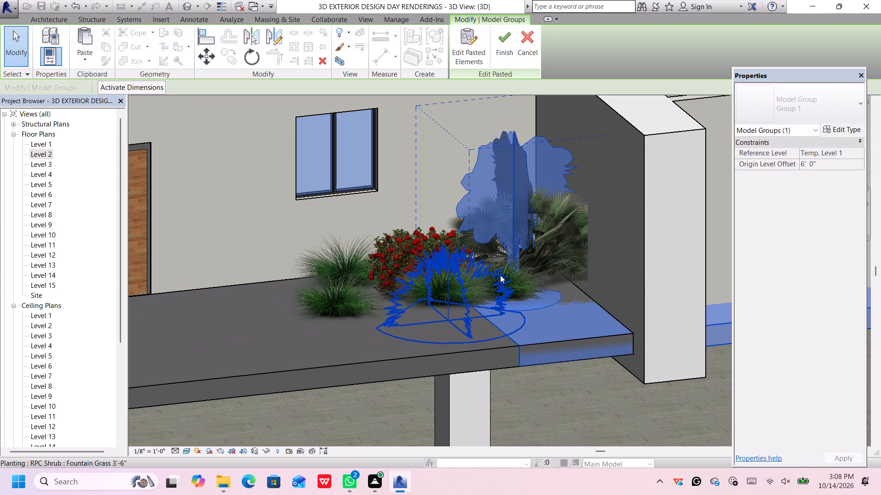
scroll(520, 277, "down", 5)
scroll(582, 312, "down", 4)
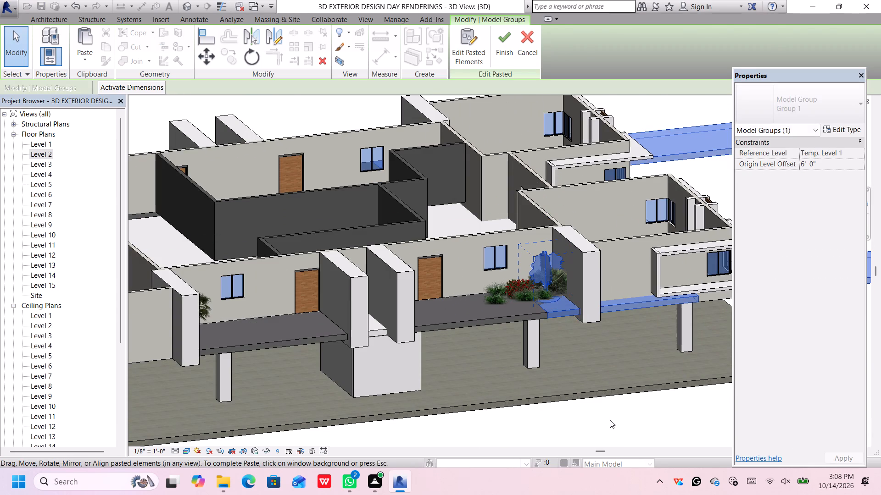
left_click(610, 420)
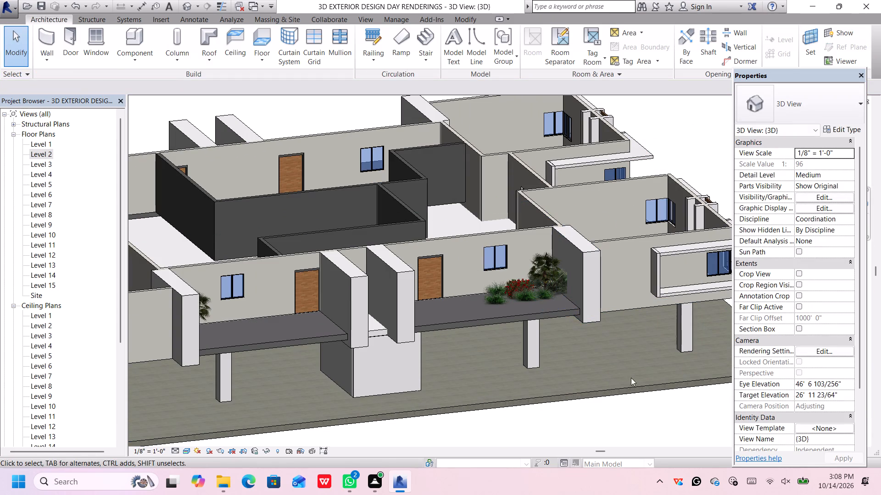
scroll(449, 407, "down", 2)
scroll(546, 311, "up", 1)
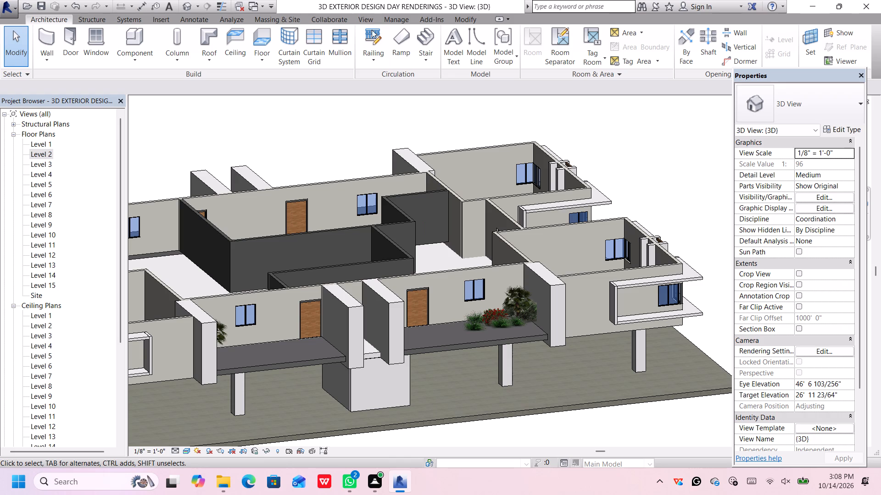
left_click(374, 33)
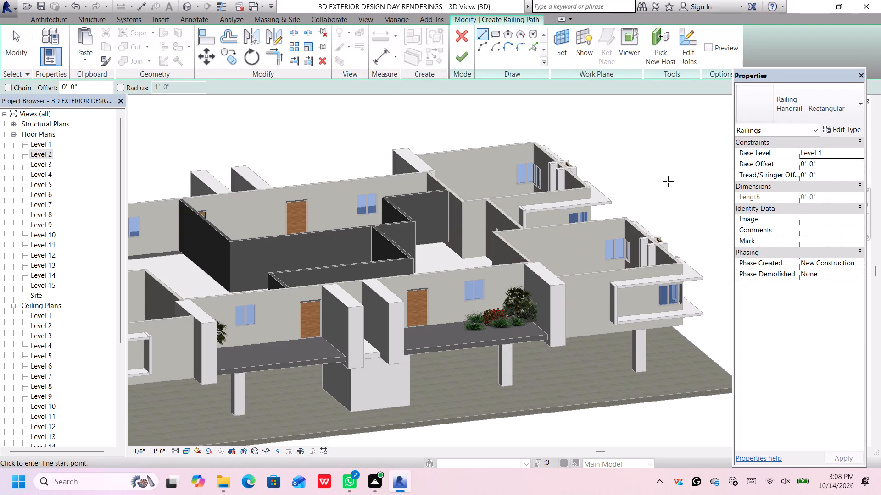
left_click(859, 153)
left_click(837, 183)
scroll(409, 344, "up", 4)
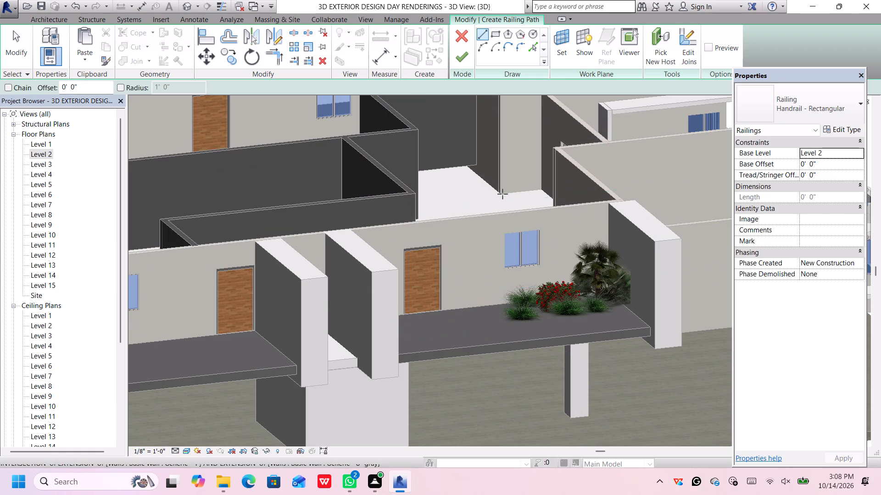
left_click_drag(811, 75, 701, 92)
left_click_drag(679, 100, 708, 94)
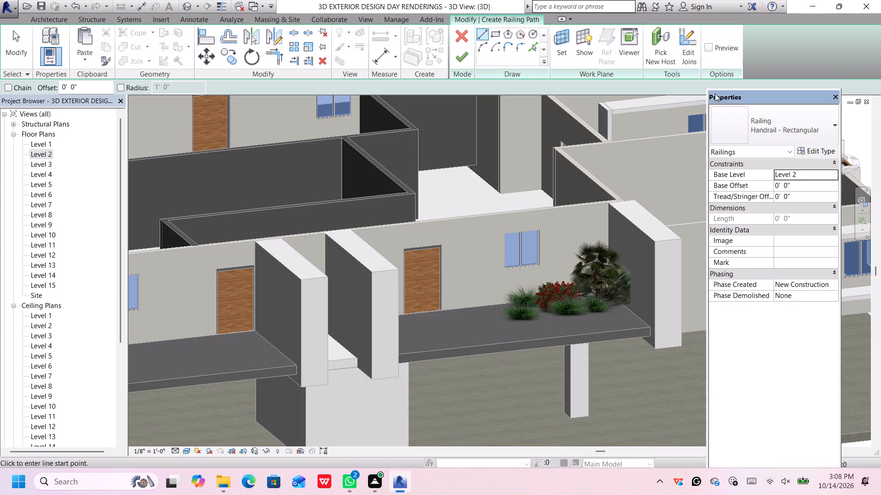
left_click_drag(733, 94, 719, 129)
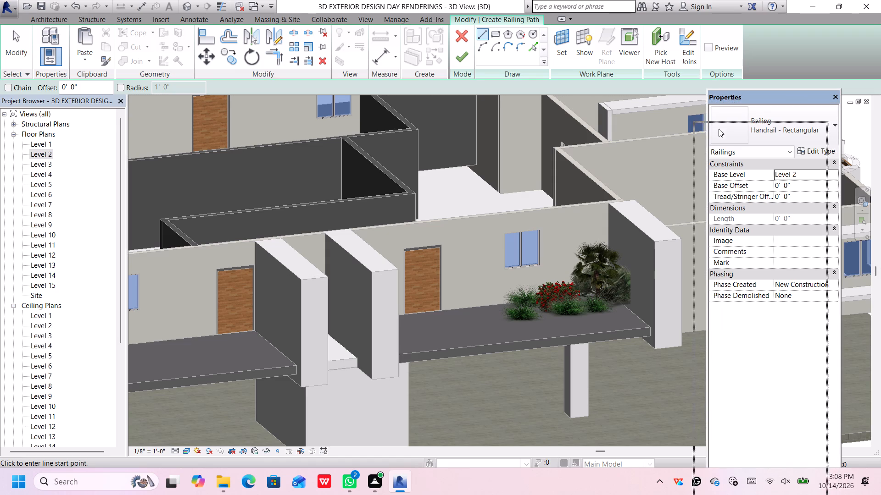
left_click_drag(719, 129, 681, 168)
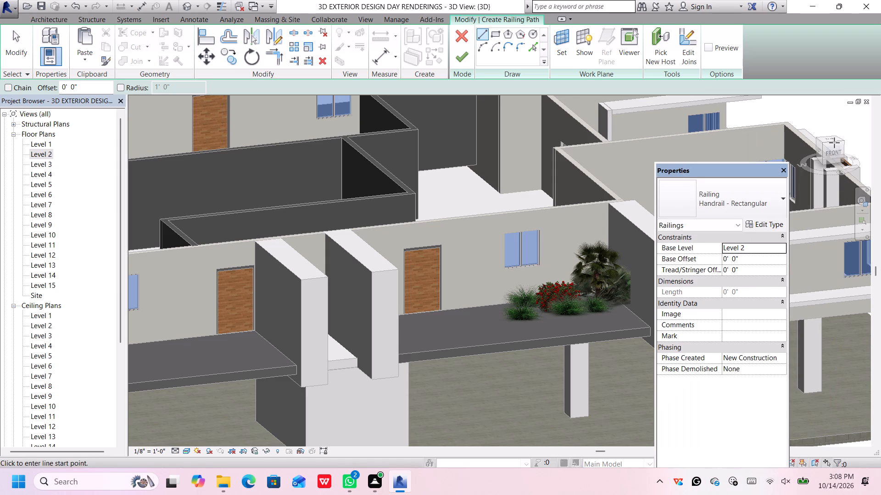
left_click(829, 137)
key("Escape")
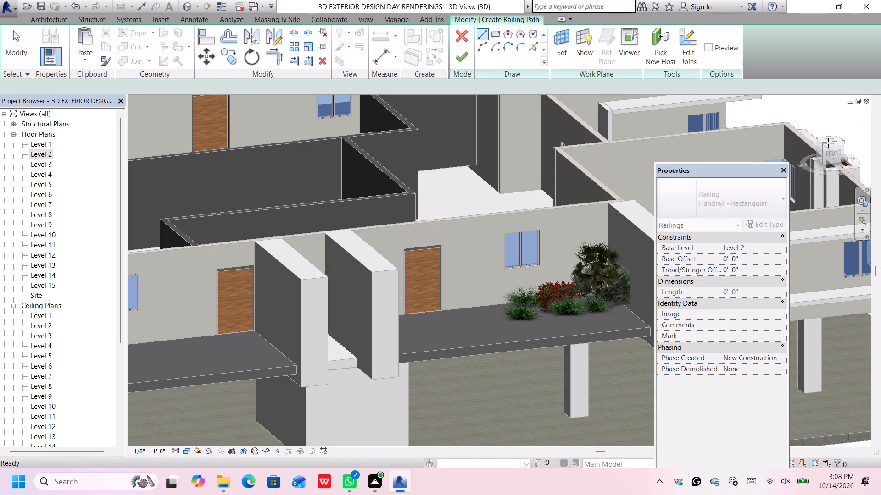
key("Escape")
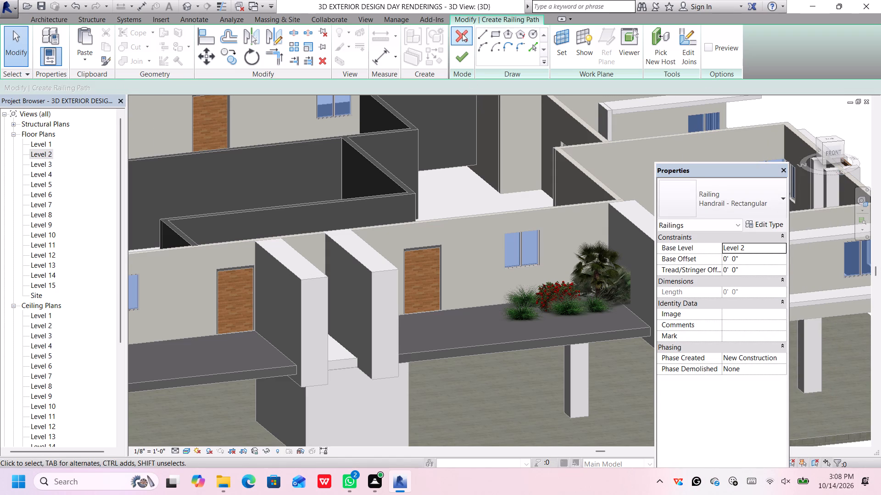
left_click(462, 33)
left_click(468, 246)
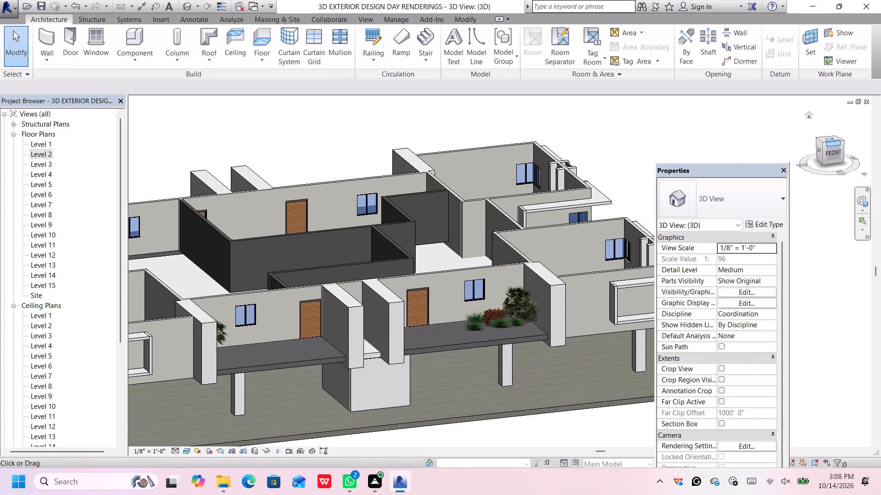
Open the Level 2 floor plan at the two planted front balconies.
left_click(830, 138)
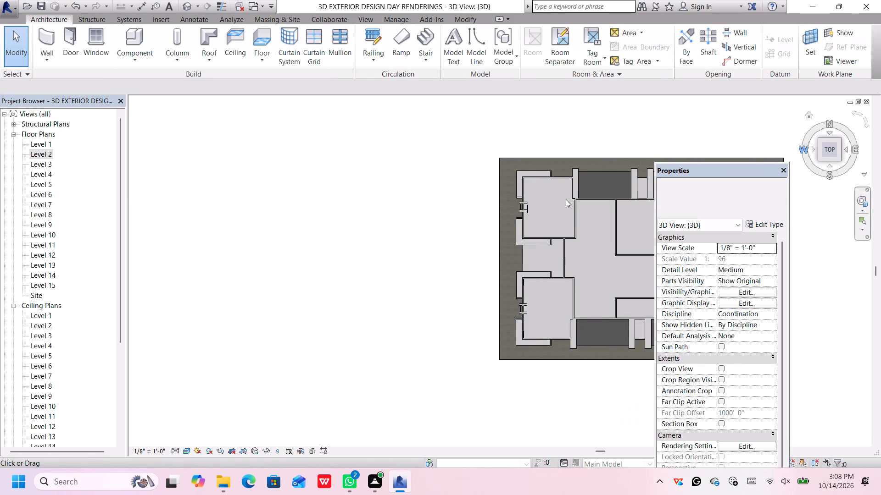
middle_click_drag(530, 218, 473, 201)
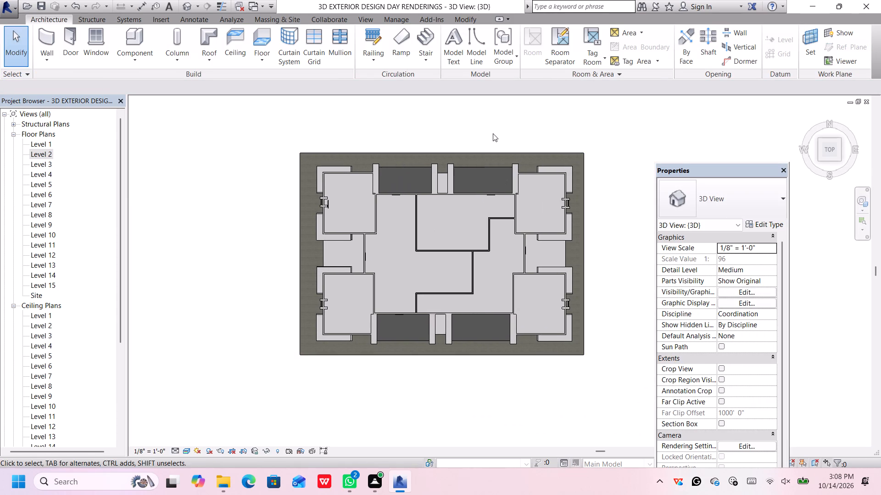
double_click(46, 153)
scroll(295, 137, "down", 9)
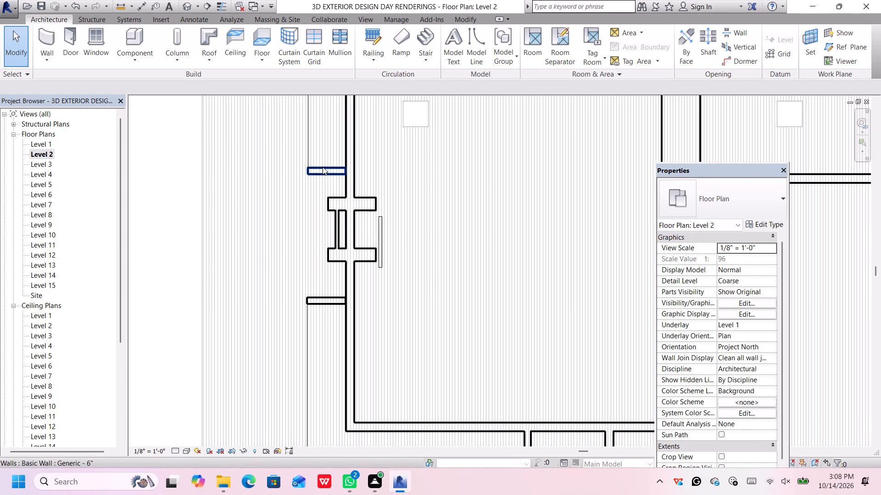
scroll(323, 167, "down", 15)
scroll(430, 242, "up", 4)
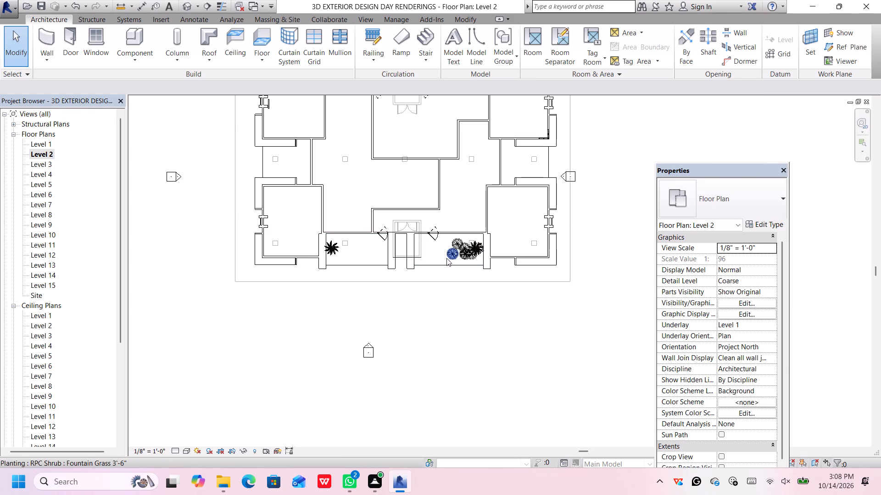
scroll(452, 257, "up", 1)
middle_click_drag(446, 255, 419, 239)
scroll(426, 56, "up", 1)
Start a Handrail - Rectangular railing path on Level 2 and set its base offset to 2'.
left_click(375, 38)
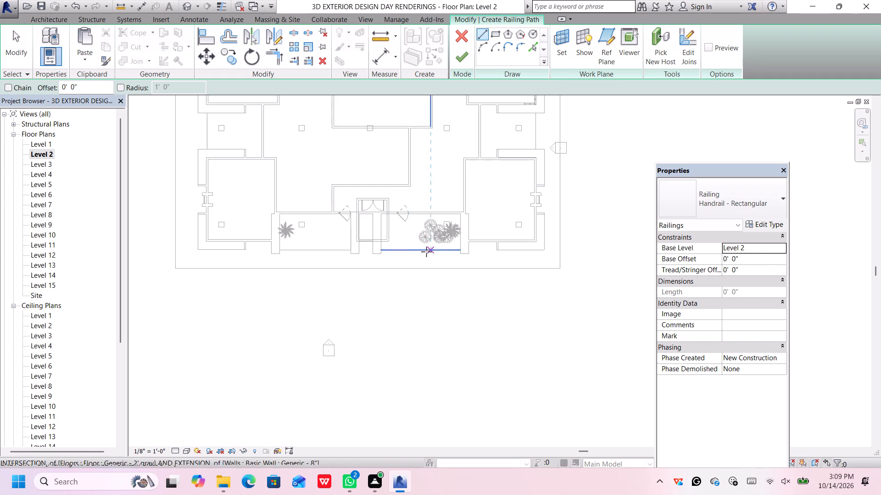
scroll(426, 255, "up", 5)
left_click(748, 256)
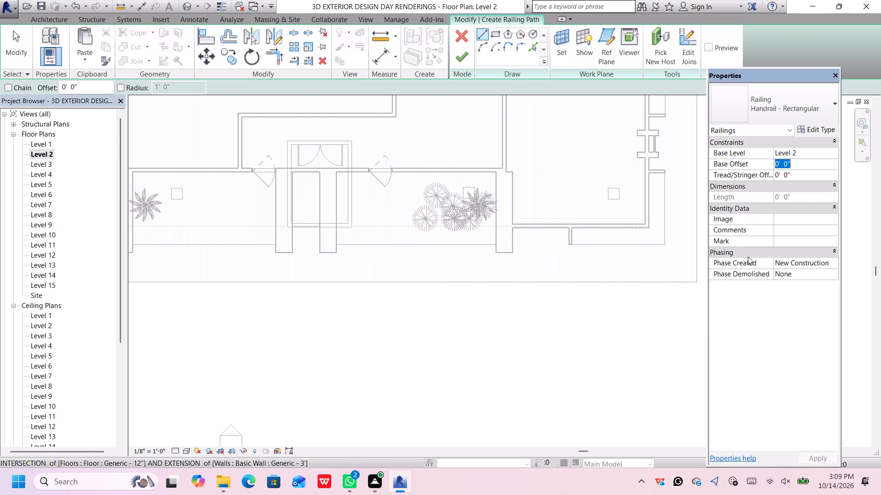
key("BackSpace")
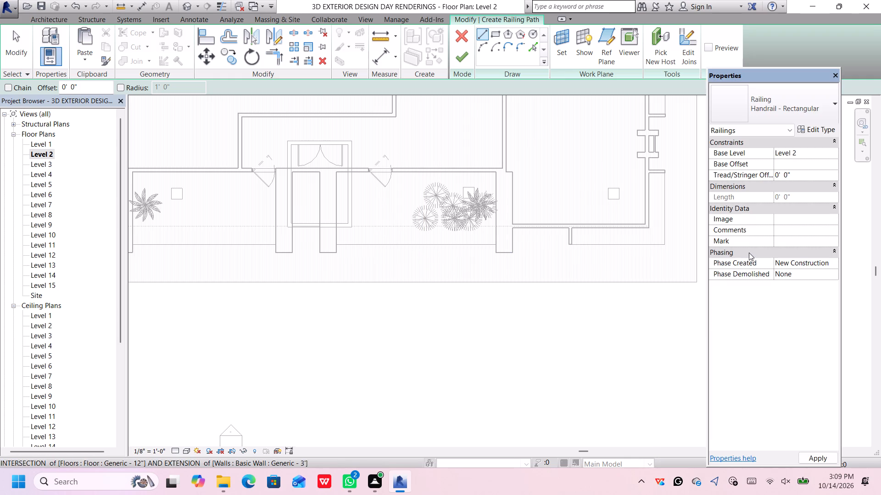
type("2'")
key("Return")
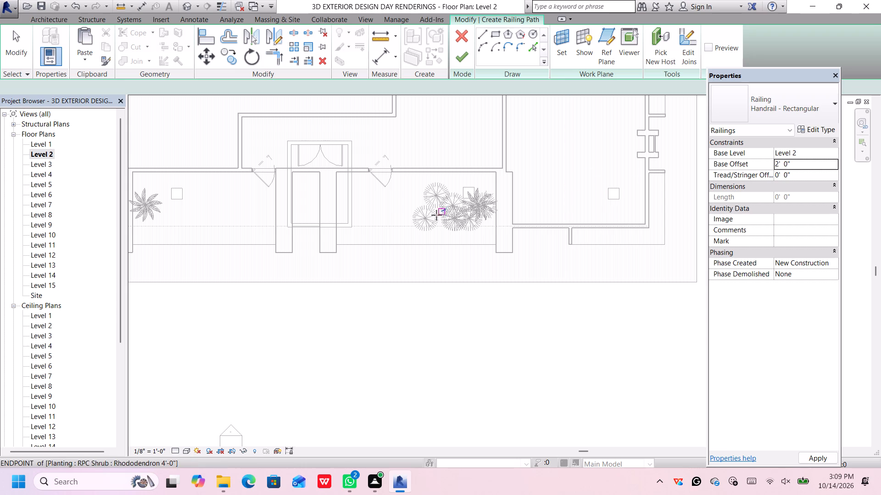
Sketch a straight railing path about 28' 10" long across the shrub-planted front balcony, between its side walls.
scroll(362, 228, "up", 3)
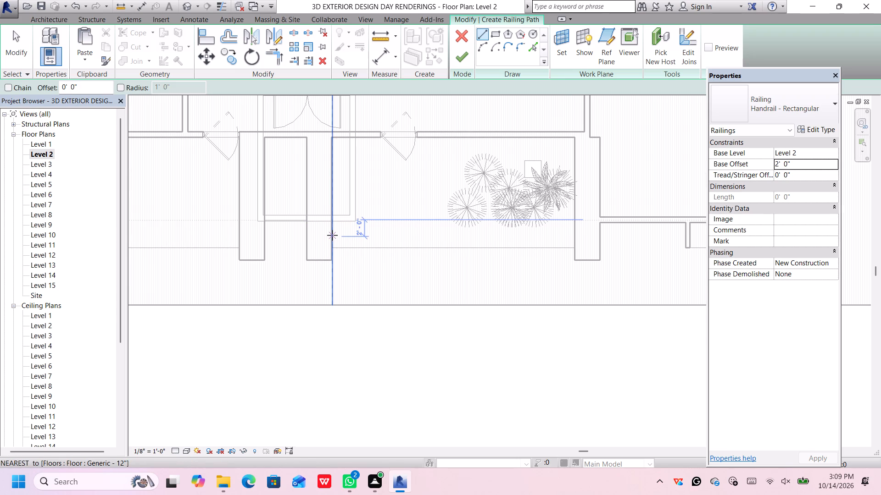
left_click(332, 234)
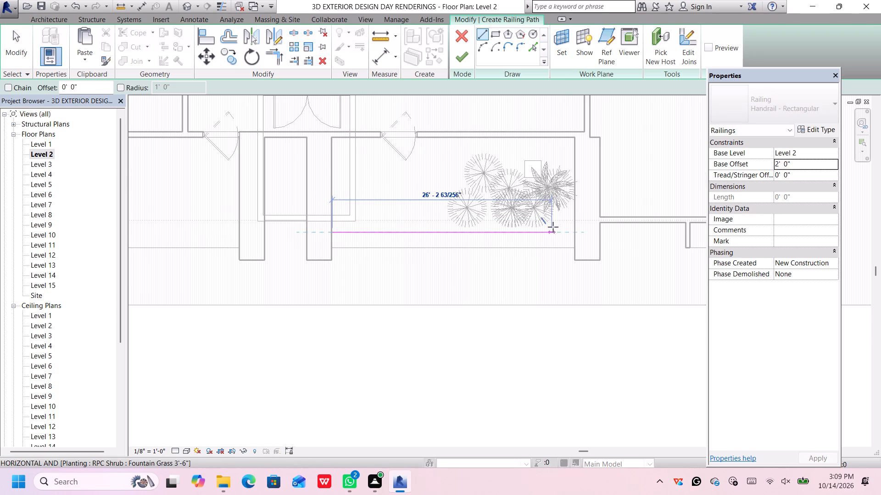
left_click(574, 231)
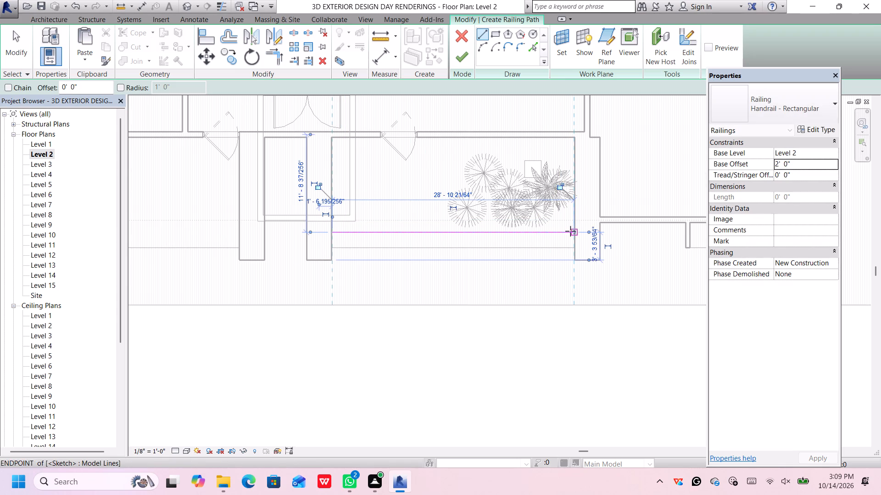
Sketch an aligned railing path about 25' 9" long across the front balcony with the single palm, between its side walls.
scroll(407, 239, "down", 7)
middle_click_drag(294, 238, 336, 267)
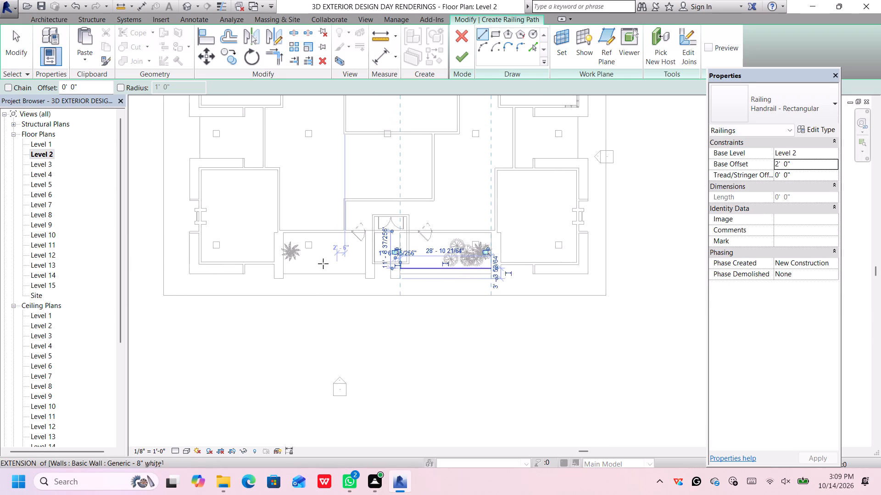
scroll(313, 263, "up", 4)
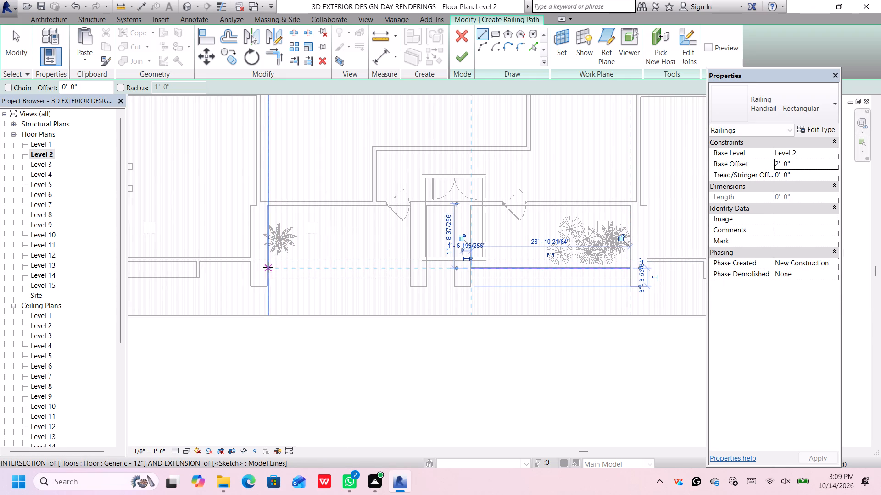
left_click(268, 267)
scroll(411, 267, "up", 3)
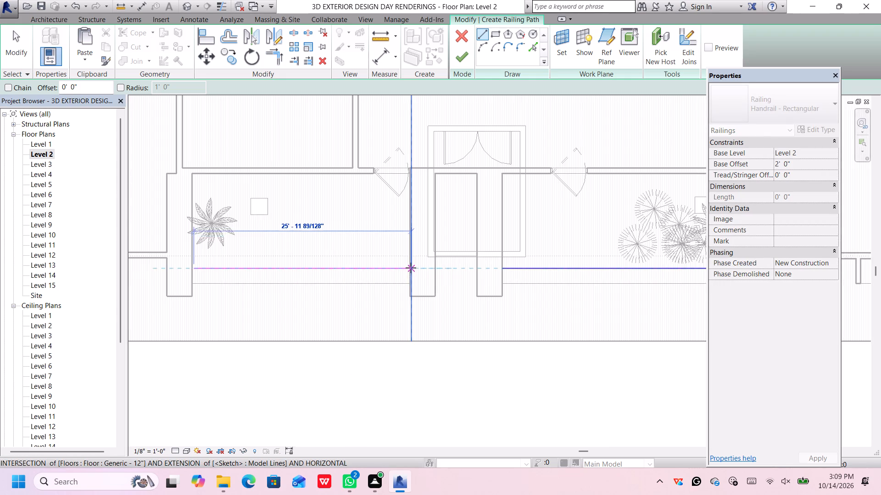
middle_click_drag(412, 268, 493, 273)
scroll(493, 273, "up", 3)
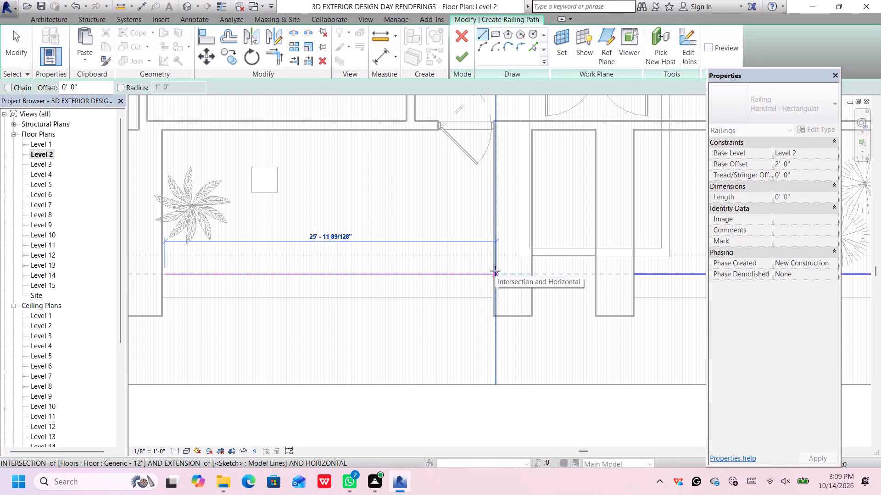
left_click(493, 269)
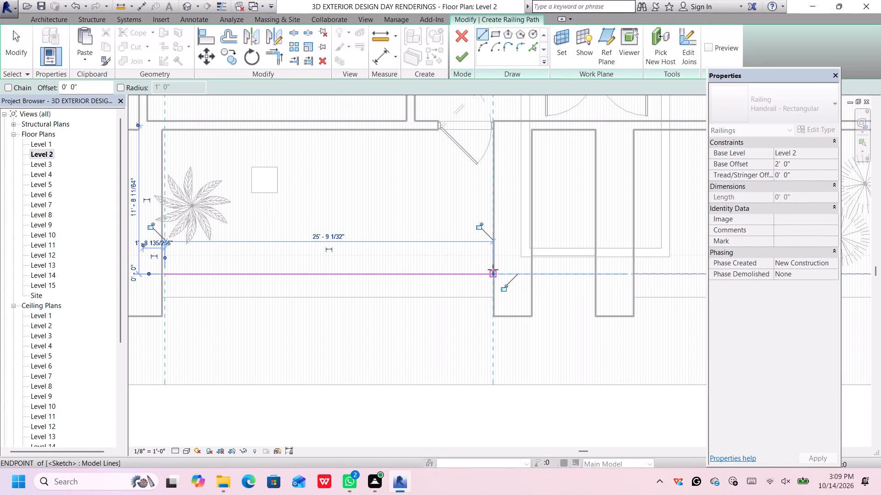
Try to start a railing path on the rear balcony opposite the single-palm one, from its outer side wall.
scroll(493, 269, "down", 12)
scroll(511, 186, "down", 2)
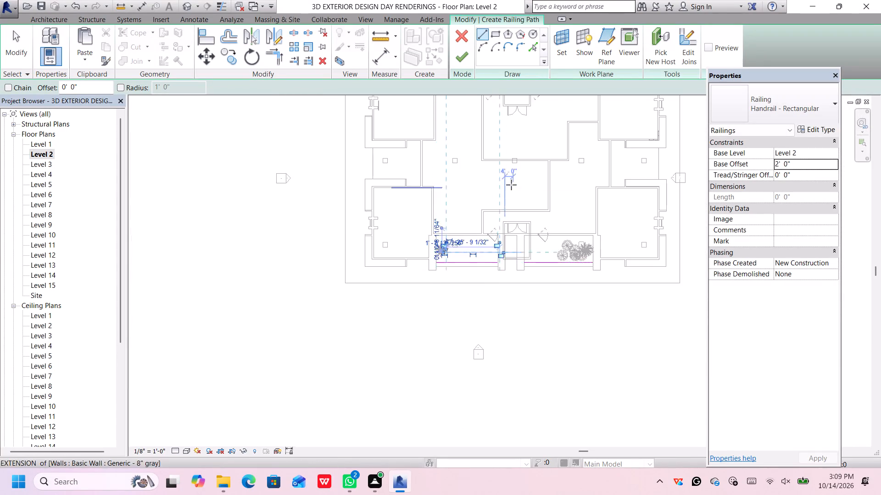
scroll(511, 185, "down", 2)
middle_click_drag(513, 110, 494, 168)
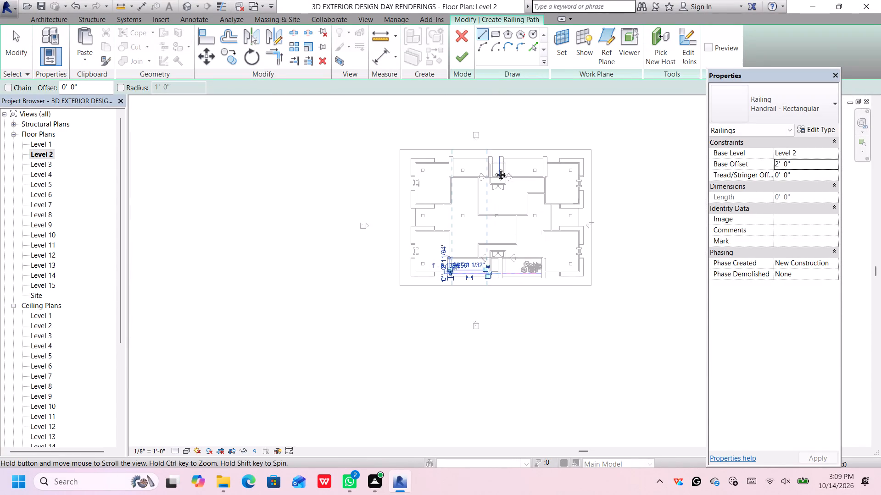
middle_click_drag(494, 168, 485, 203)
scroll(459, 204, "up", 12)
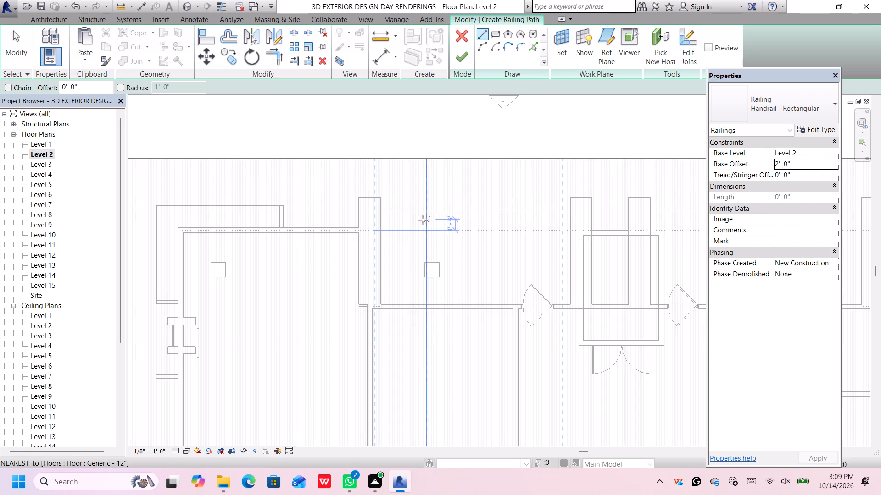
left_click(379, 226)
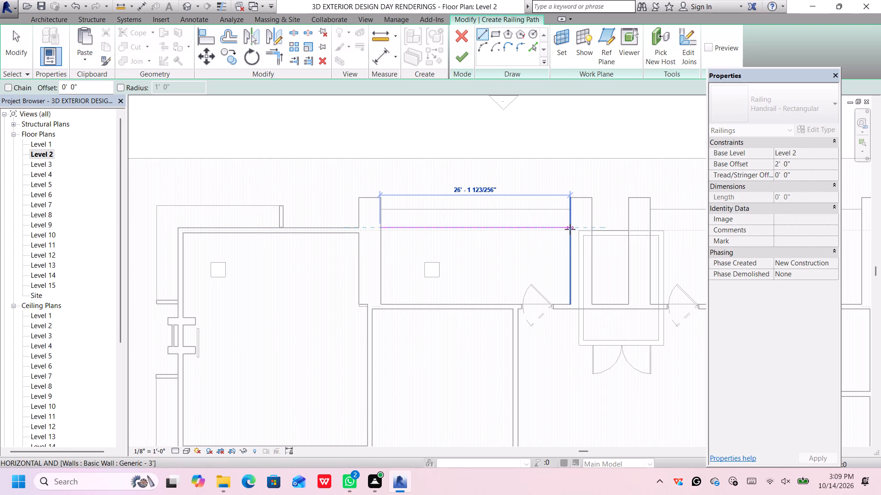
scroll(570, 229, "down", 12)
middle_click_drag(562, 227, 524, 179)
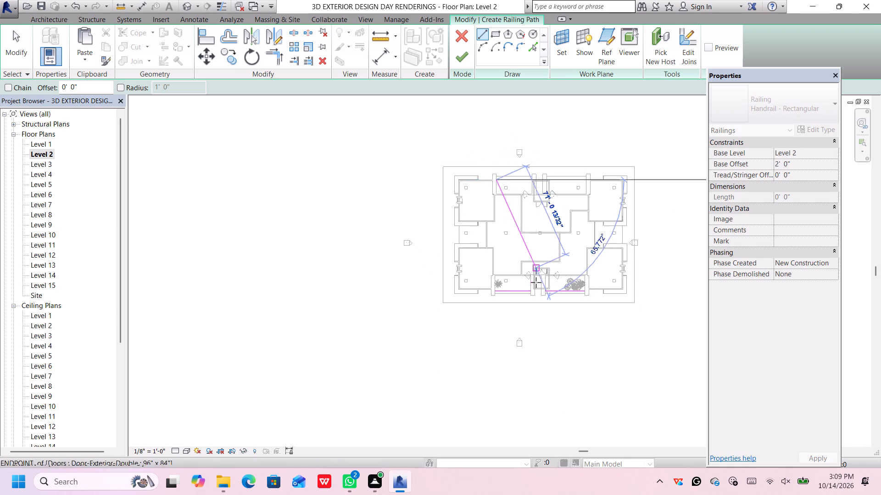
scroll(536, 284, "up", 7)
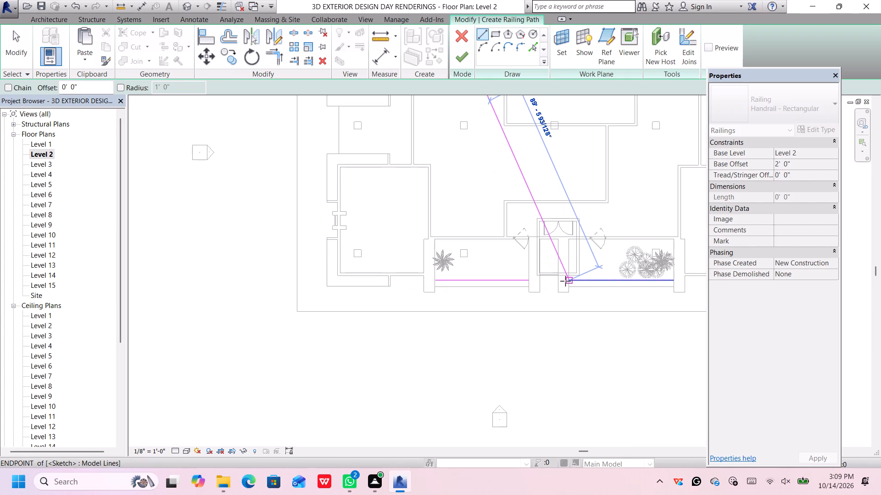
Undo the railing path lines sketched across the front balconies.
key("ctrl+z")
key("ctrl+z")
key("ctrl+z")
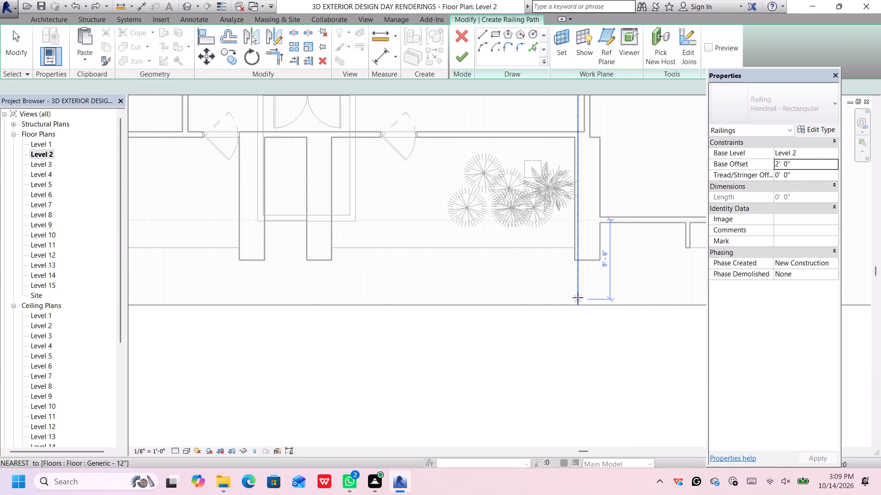
Sketch a straight railing path 26' 0" long along the outer floor edge of the single-palm front balcony, between its side walls.
scroll(576, 290, "down", 4)
scroll(460, 238, "down", 7)
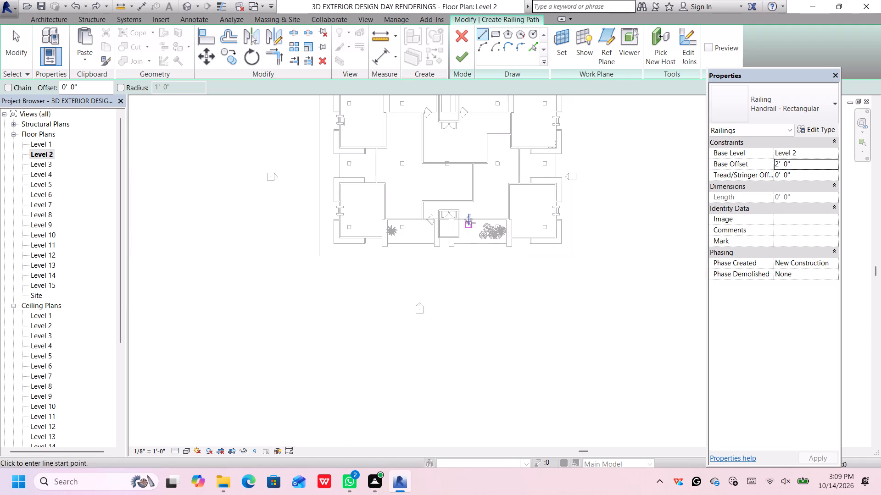
middle_click_drag(482, 206, 485, 258)
scroll(392, 310, "up", 4)
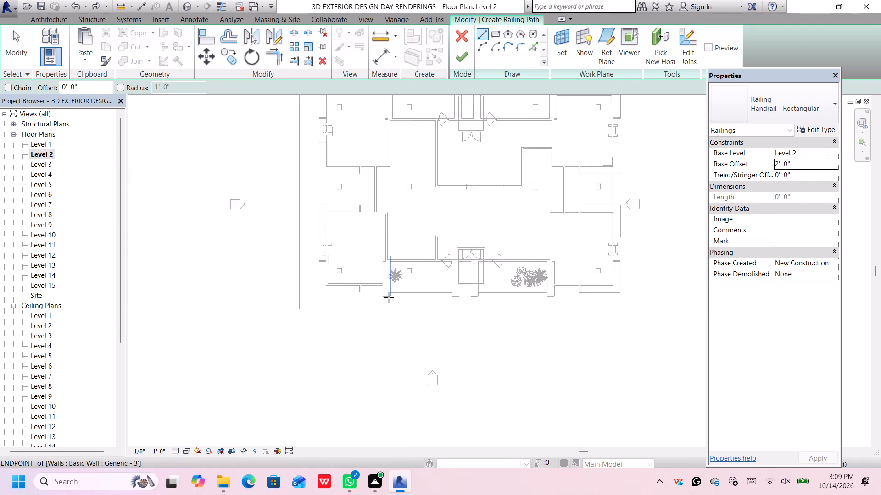
scroll(389, 297, "up", 8)
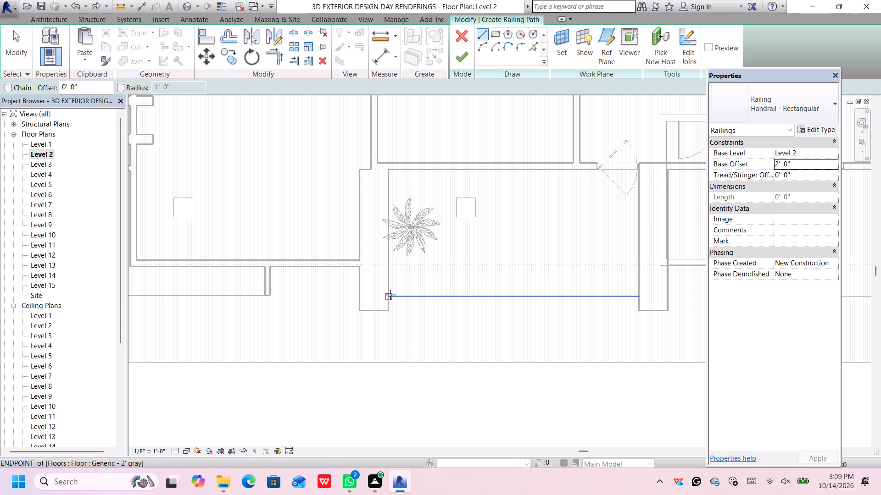
left_click(390, 295)
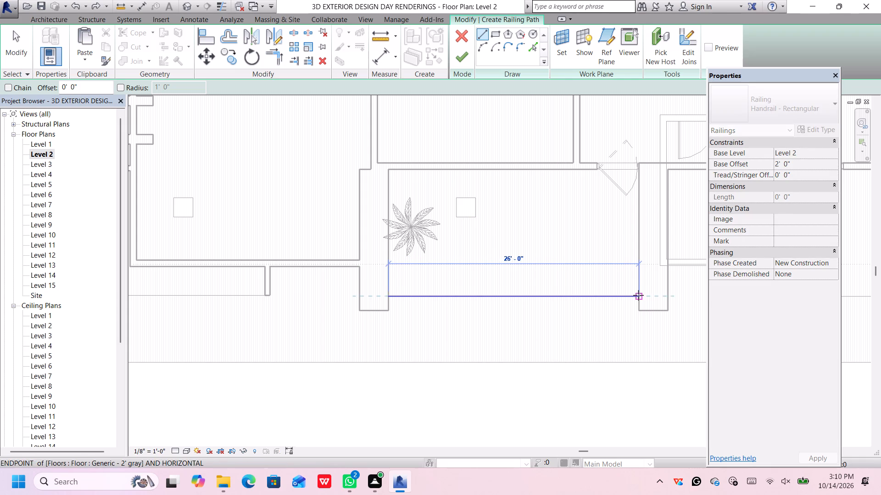
left_click(638, 295)
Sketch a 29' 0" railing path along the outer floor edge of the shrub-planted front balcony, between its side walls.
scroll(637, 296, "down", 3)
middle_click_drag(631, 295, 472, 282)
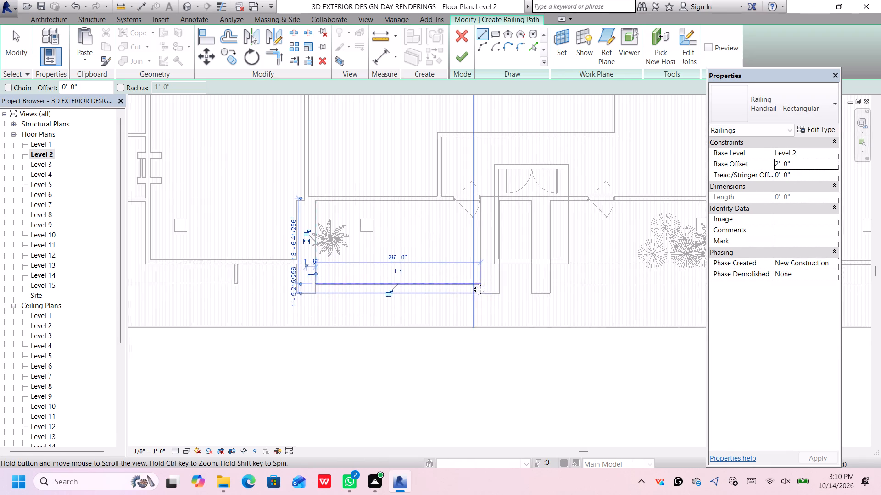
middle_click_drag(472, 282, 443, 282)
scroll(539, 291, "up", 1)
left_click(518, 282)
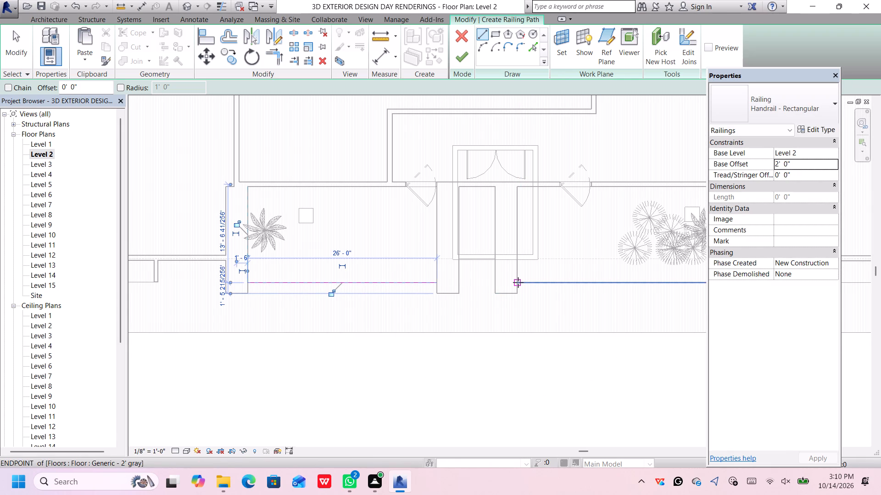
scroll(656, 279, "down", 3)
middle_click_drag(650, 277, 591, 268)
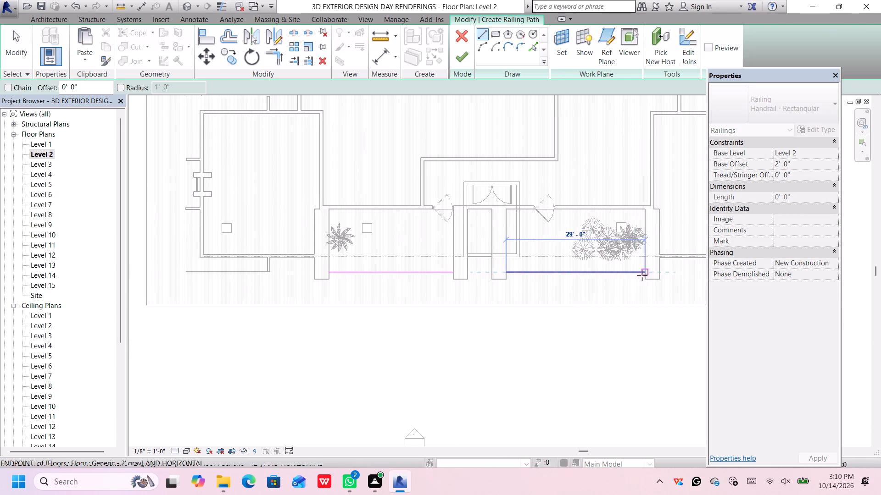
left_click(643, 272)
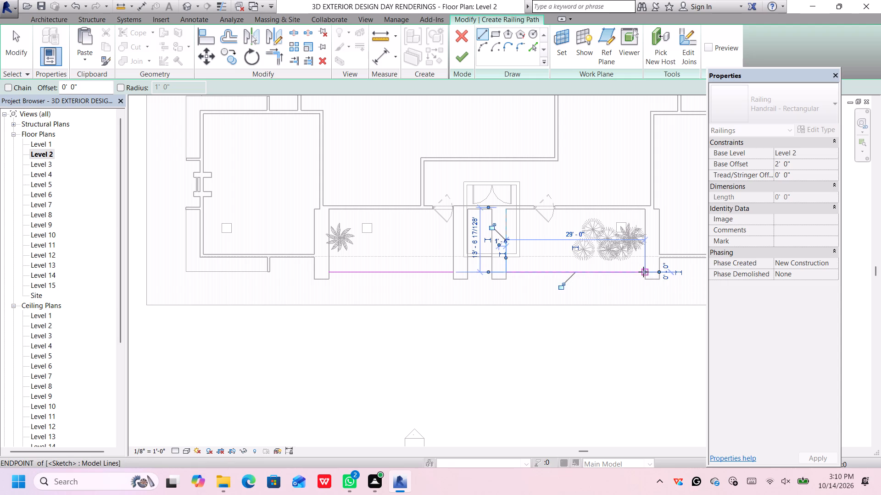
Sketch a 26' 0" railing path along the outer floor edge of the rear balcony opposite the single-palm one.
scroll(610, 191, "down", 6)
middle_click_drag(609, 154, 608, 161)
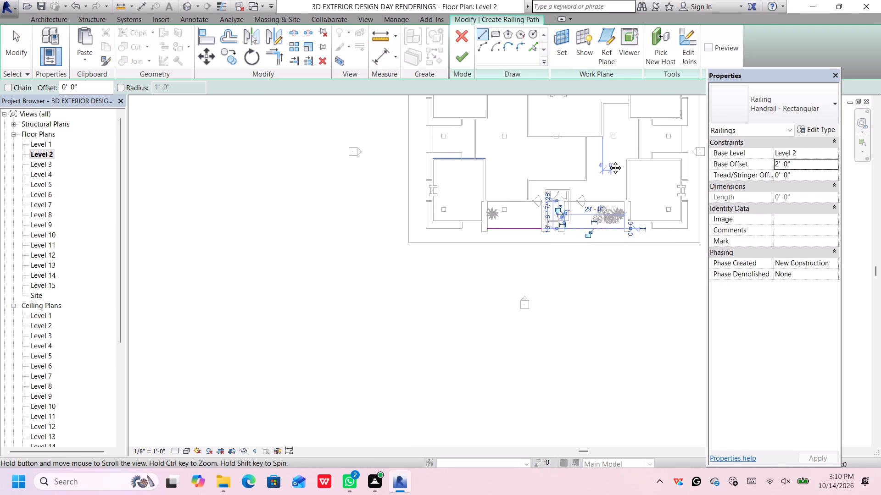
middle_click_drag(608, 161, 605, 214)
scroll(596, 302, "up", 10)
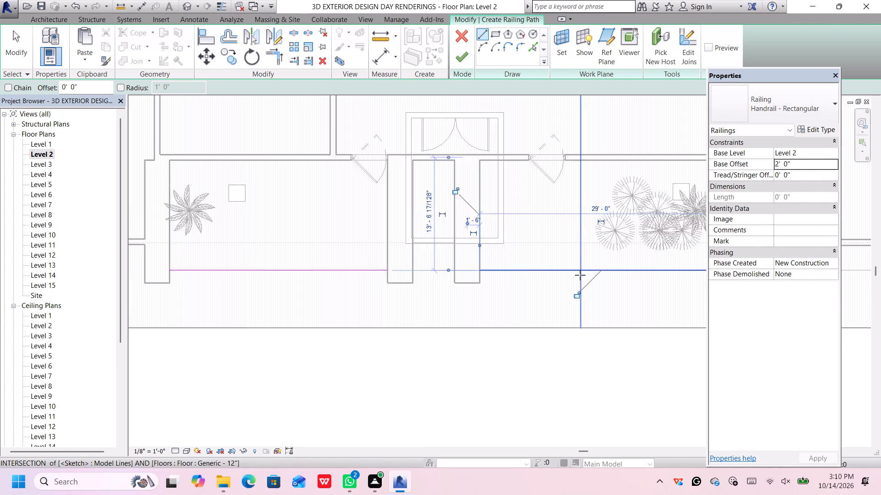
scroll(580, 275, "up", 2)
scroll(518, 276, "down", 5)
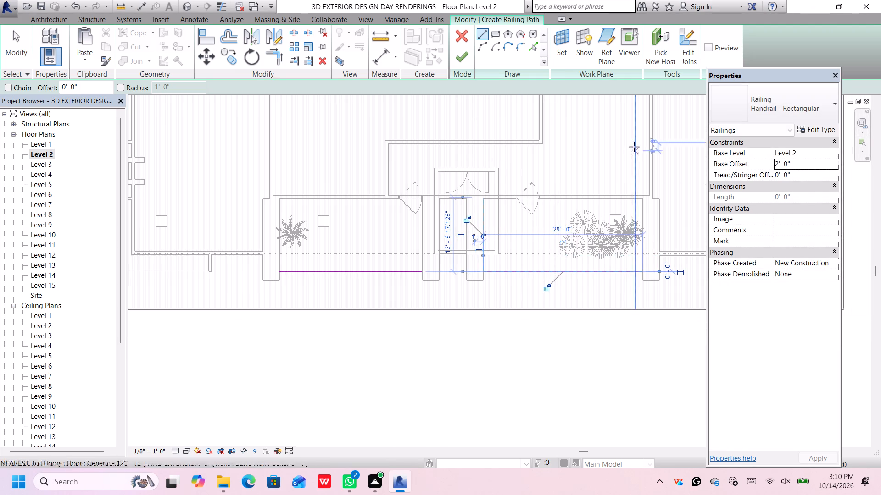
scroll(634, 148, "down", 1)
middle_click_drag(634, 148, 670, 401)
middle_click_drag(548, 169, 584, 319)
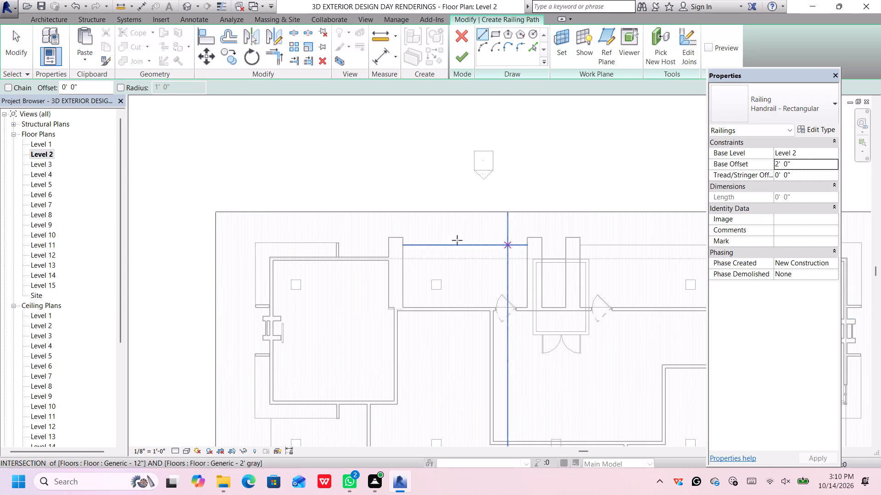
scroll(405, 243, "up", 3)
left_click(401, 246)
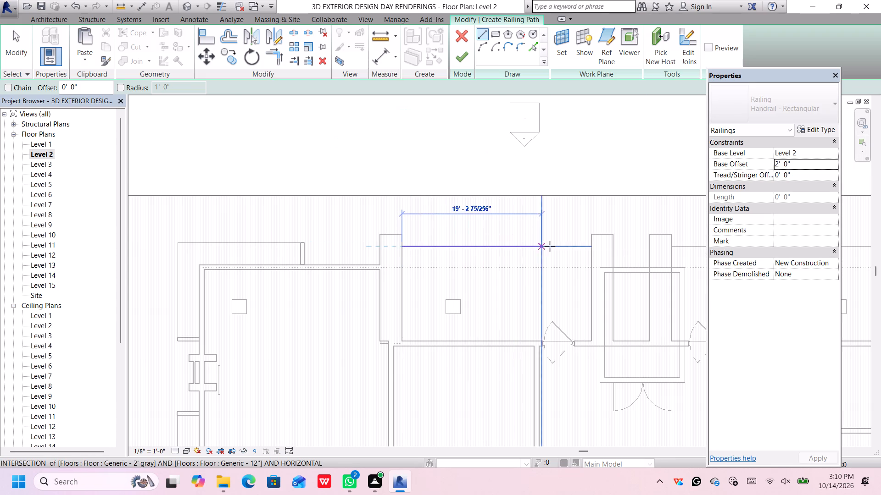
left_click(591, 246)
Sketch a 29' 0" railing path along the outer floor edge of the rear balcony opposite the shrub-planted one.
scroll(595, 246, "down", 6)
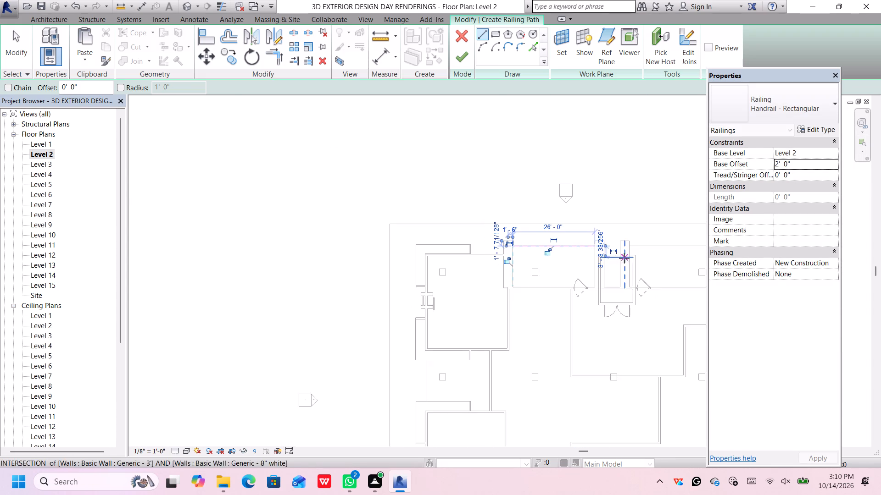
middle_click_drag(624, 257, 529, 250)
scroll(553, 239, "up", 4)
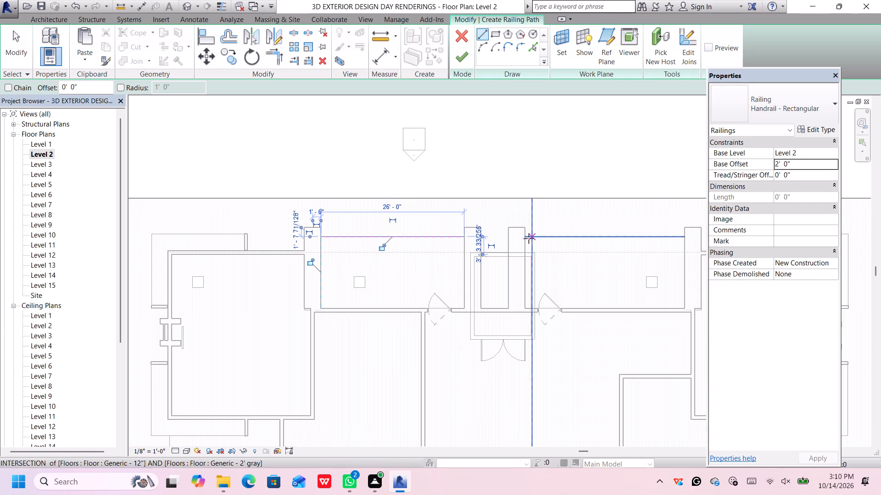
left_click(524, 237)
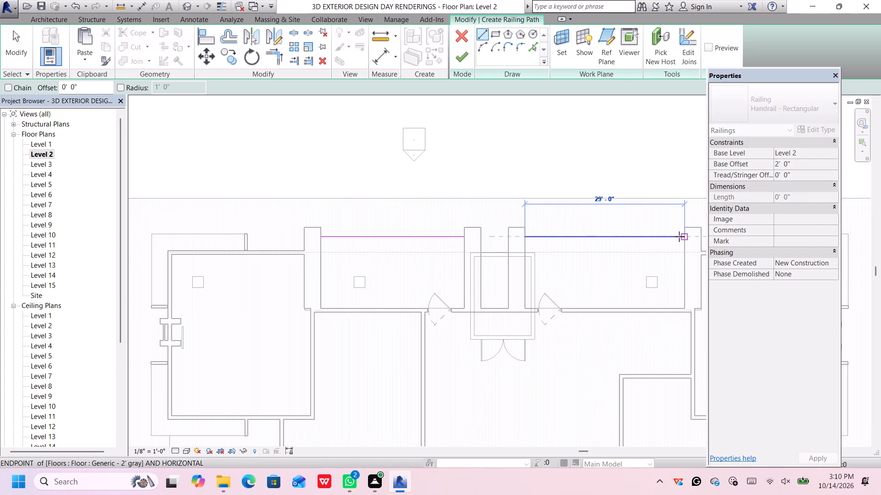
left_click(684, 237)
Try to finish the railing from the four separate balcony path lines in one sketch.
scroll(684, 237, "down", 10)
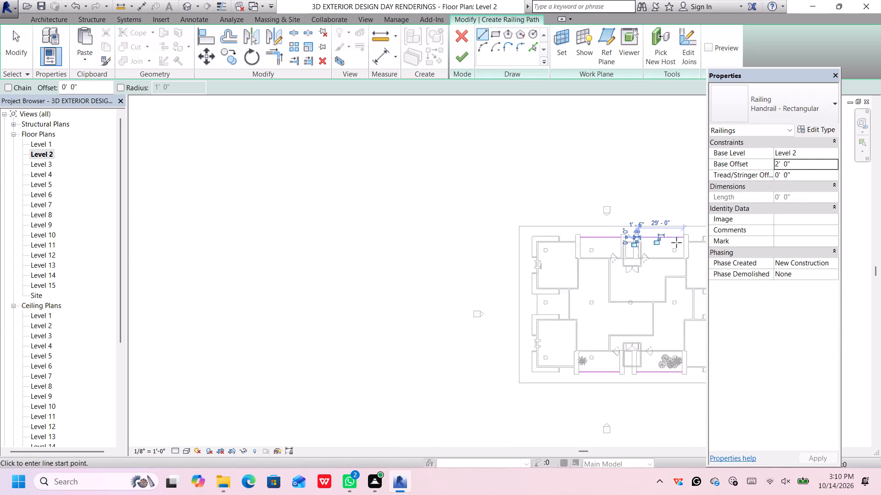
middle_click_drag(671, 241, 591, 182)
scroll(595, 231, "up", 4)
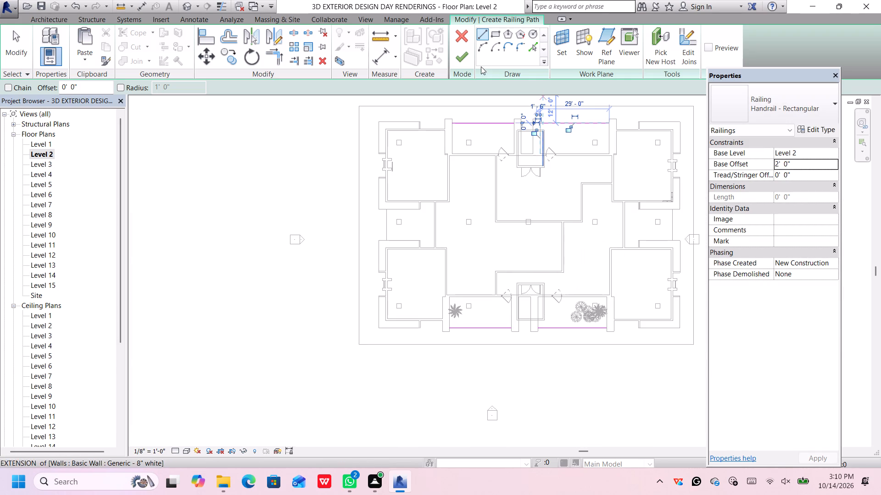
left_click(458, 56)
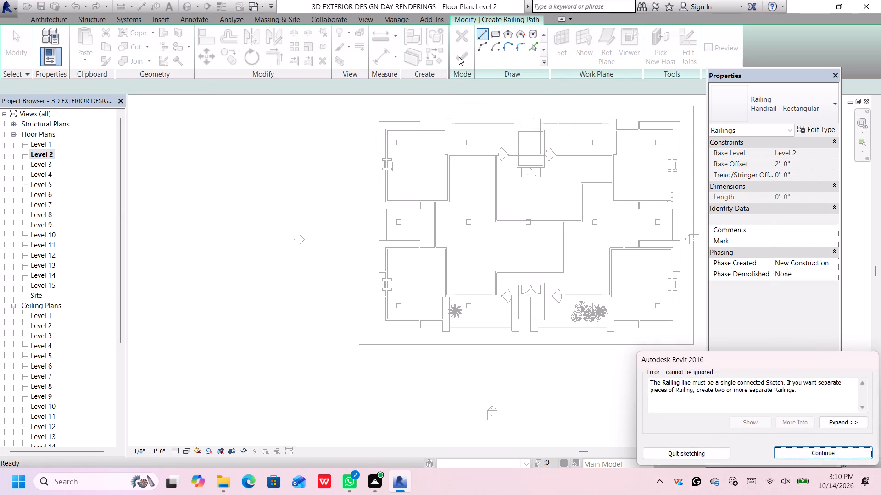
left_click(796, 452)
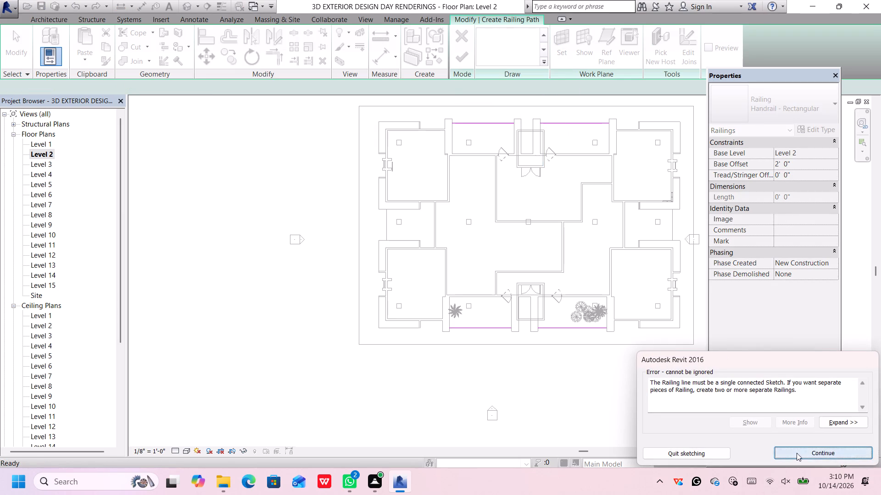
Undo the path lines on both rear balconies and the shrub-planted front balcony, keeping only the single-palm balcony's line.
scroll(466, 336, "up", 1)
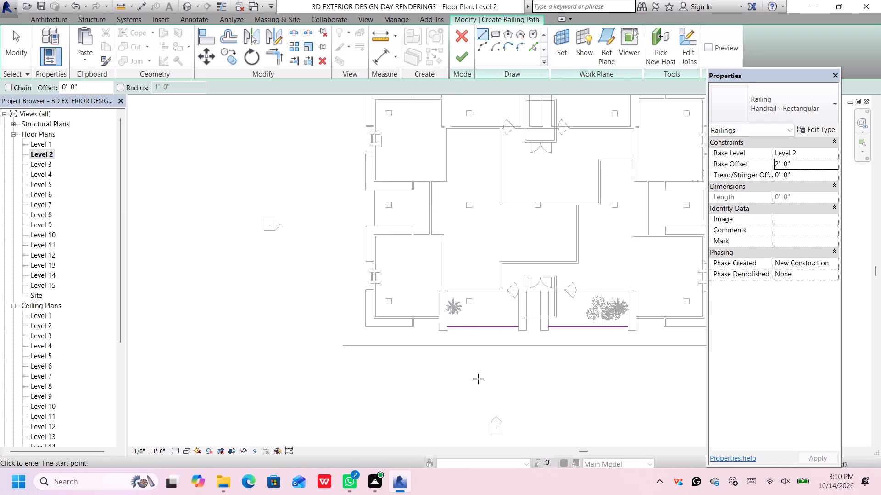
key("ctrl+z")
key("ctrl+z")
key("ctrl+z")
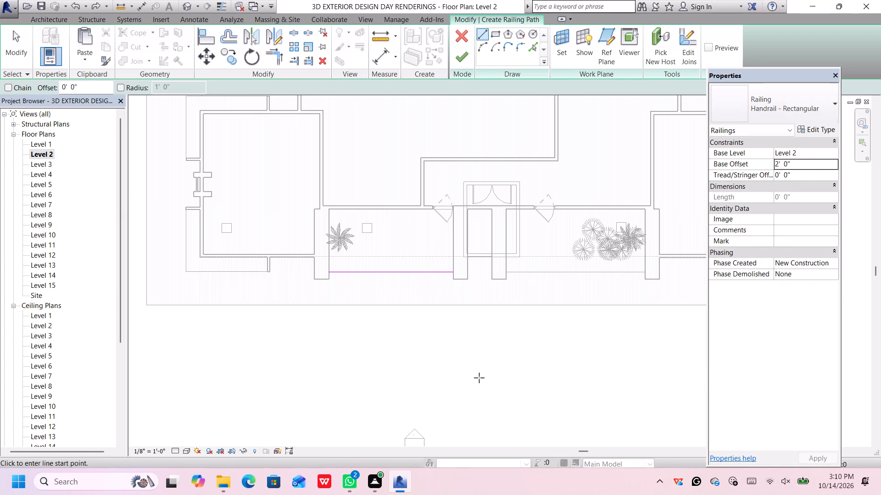
Finish the railing sketch for the single-palm front balcony.
left_click(458, 59)
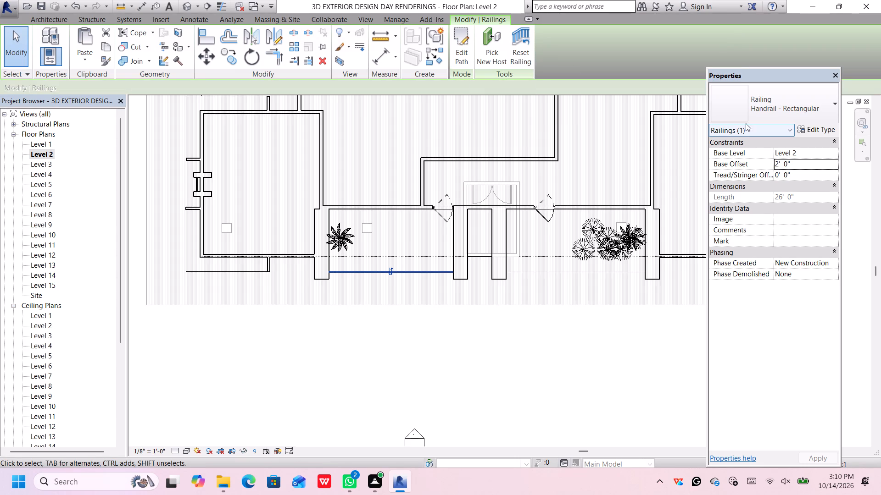
scroll(579, 107, "down", 3)
scroll(463, 89, "up", 1)
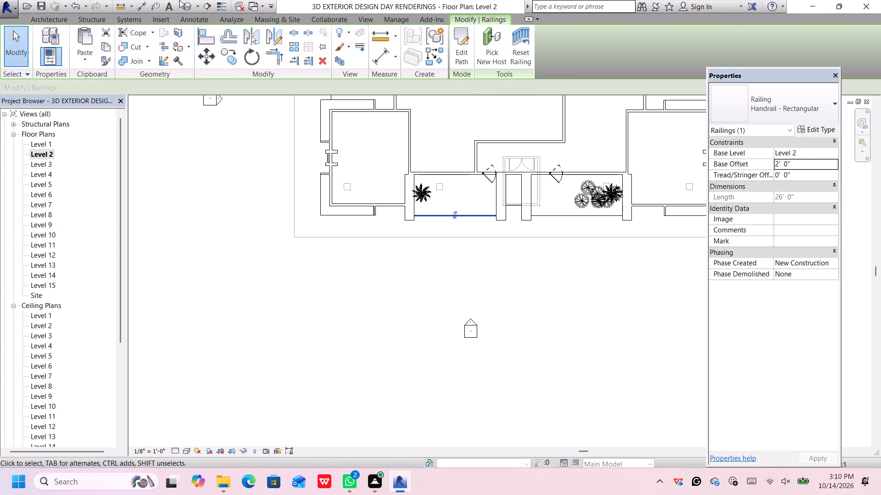
Save the project and open the default 3D view.
left_click(183, 5)
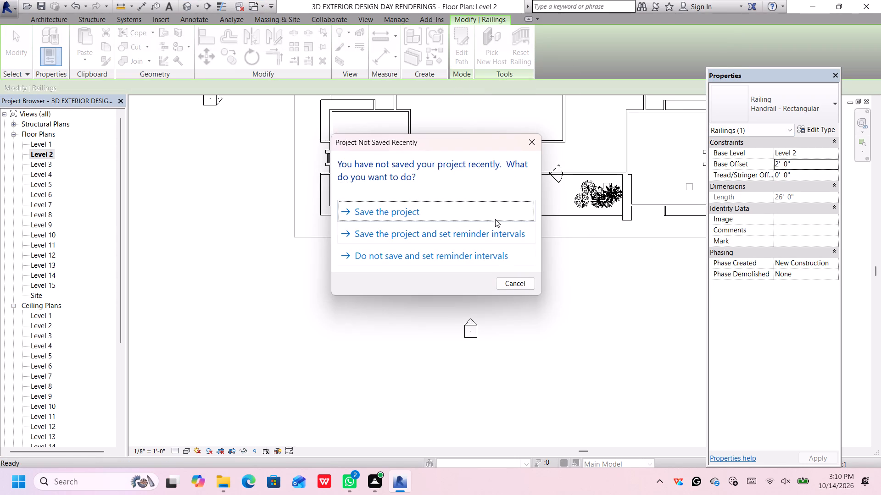
left_click(495, 216)
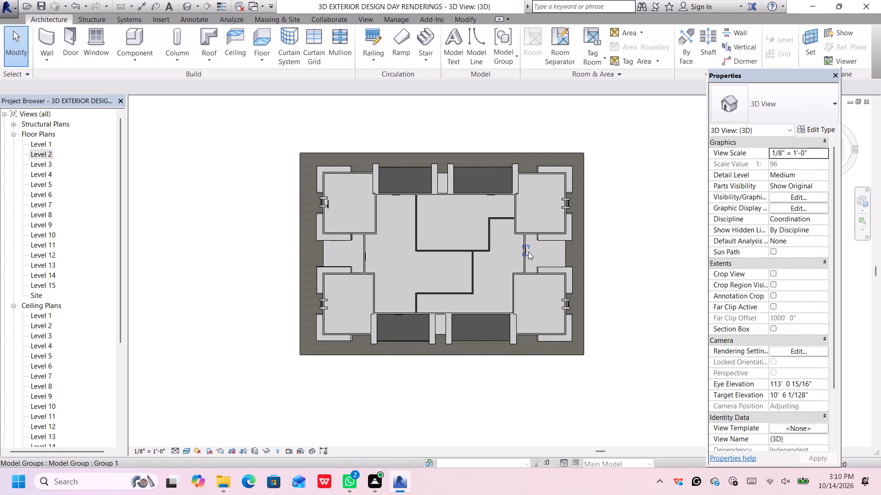
Change the single-palm front balcony's railing to the Glass Panel - Bottom Fill type.
scroll(652, 220, "down", 2)
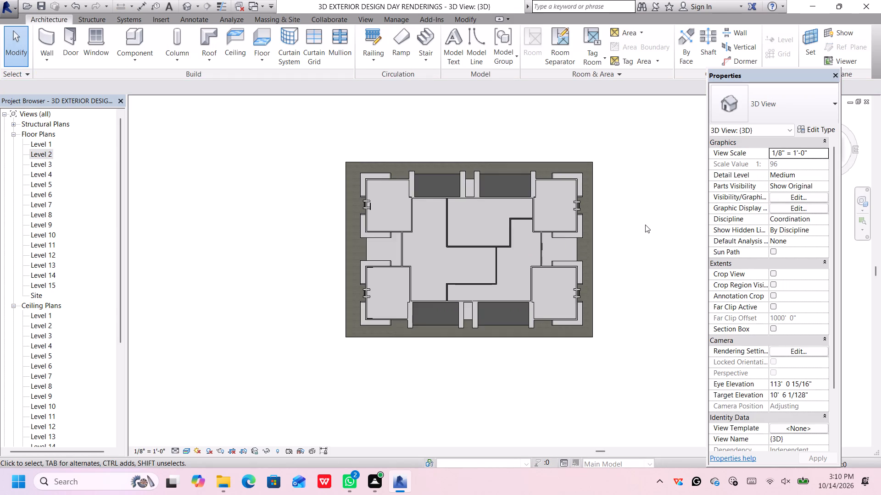
middle_click_drag(644, 225, 549, 233)
scroll(585, 220, "up", 1)
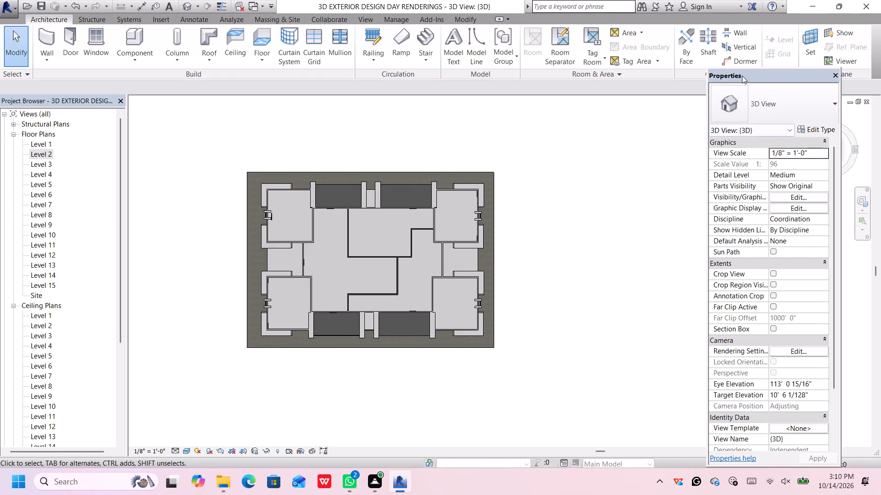
left_click_drag(746, 73, 671, 93)
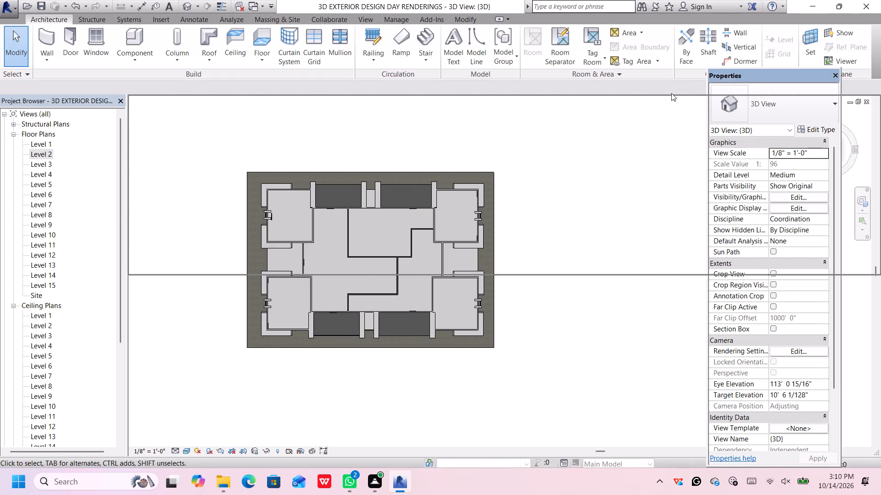
left_click_drag(671, 93, 672, 110)
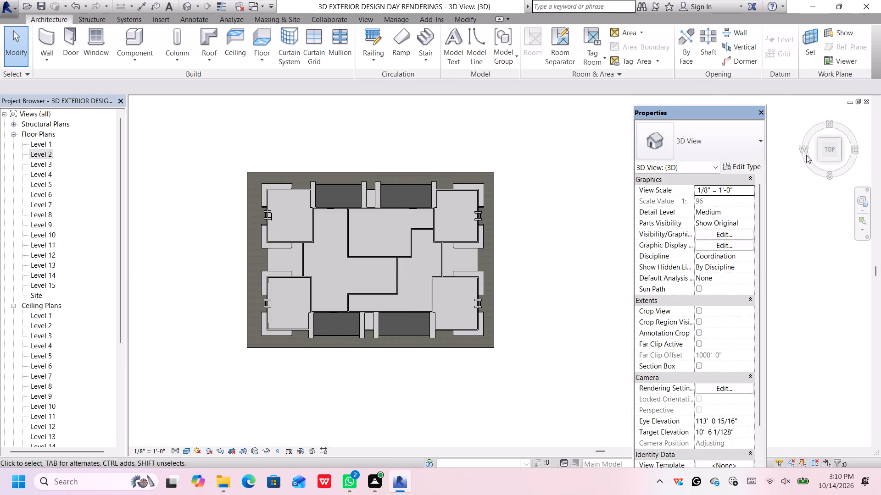
left_click(820, 159)
left_click(820, 159)
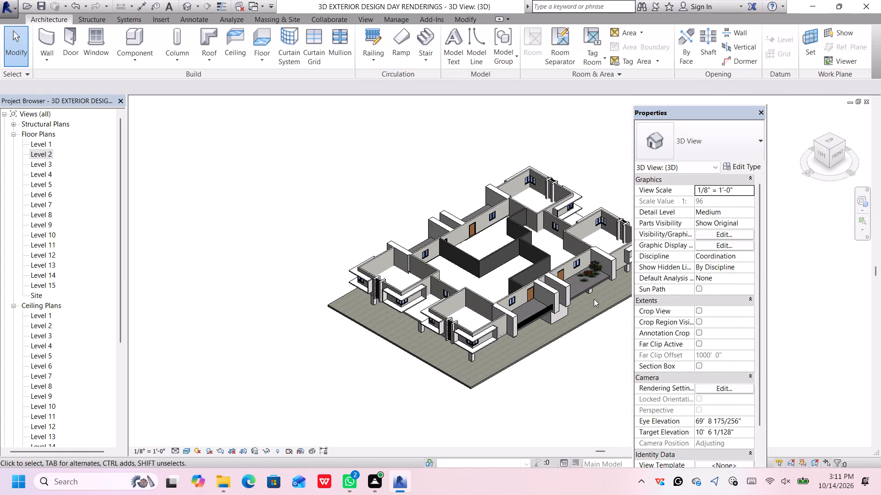
scroll(556, 319, "up", 11)
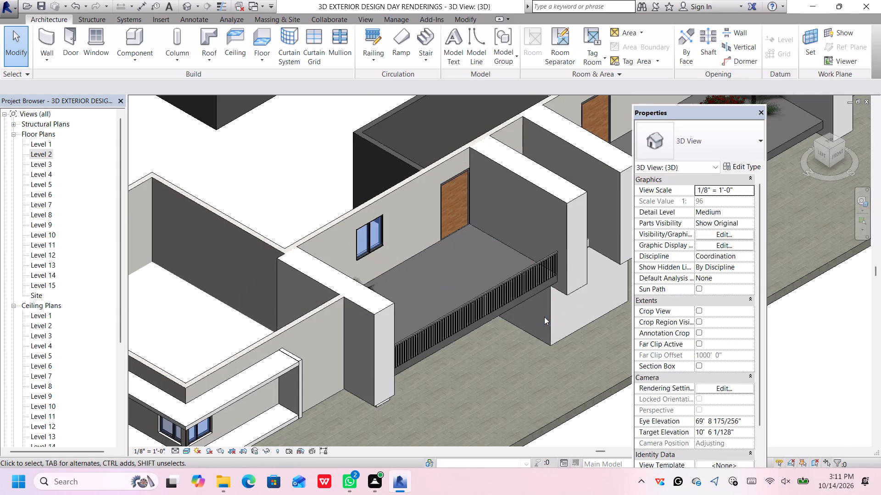
scroll(515, 299, "up", 4)
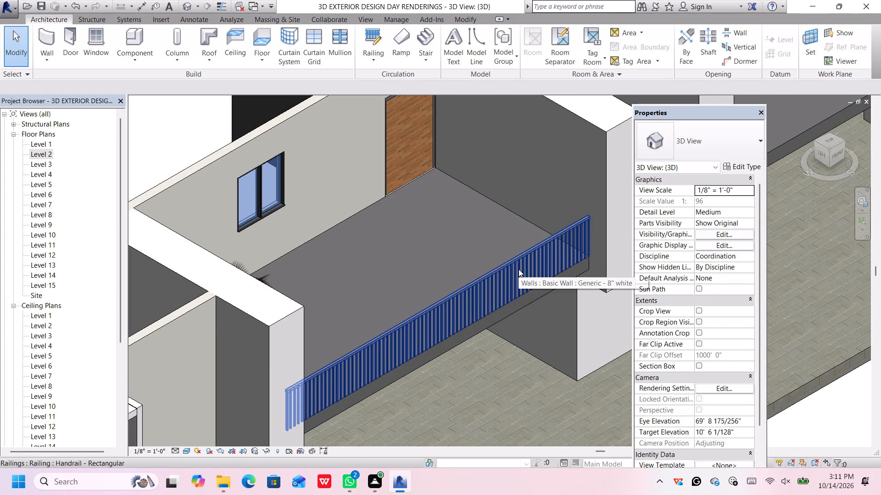
left_click(519, 269)
left_click(719, 130)
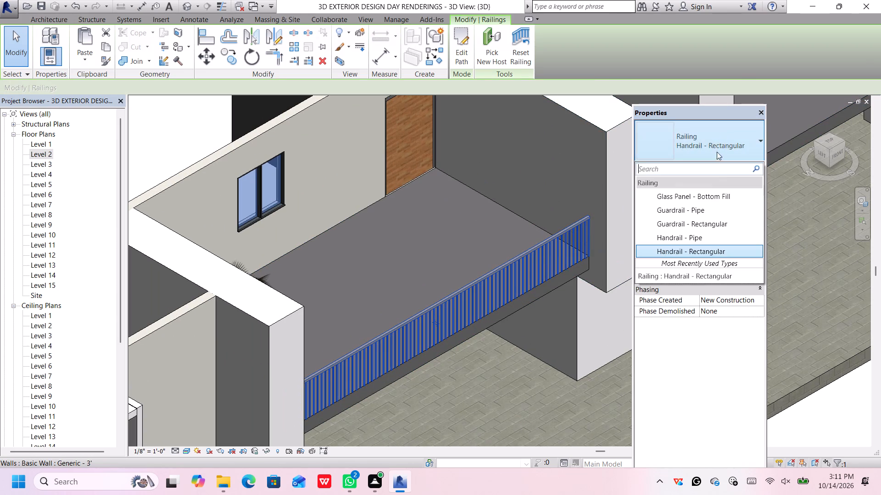
left_click(706, 196)
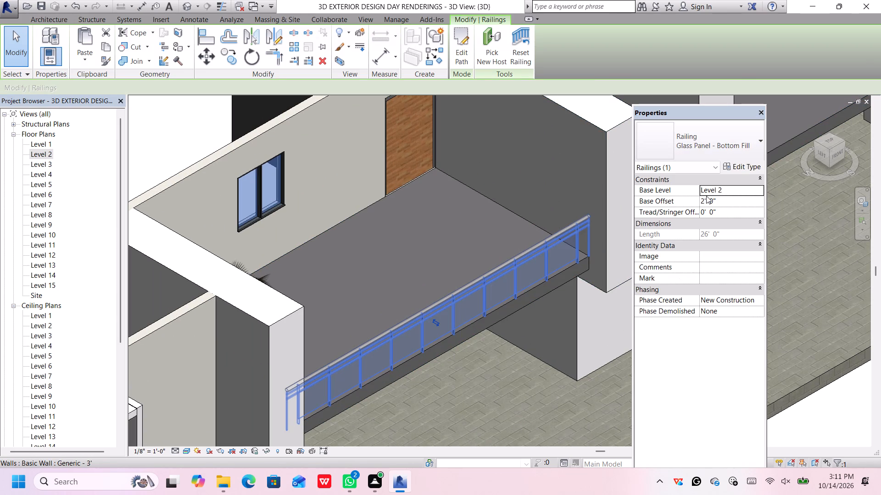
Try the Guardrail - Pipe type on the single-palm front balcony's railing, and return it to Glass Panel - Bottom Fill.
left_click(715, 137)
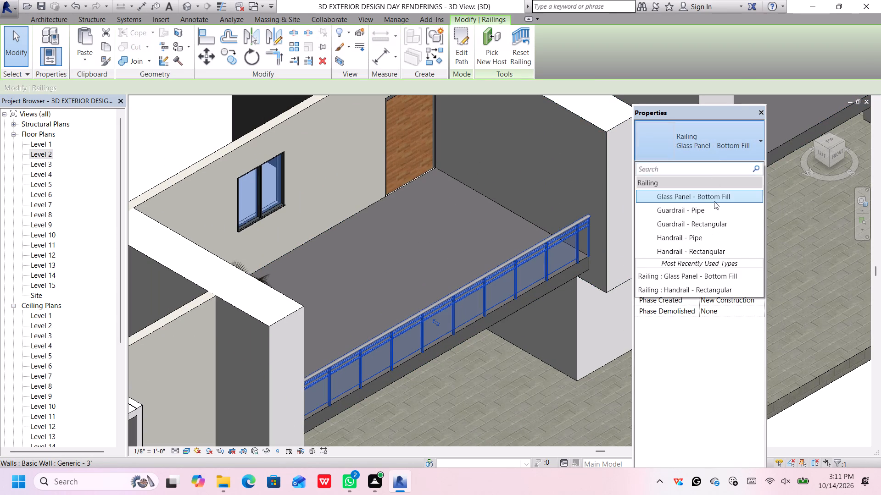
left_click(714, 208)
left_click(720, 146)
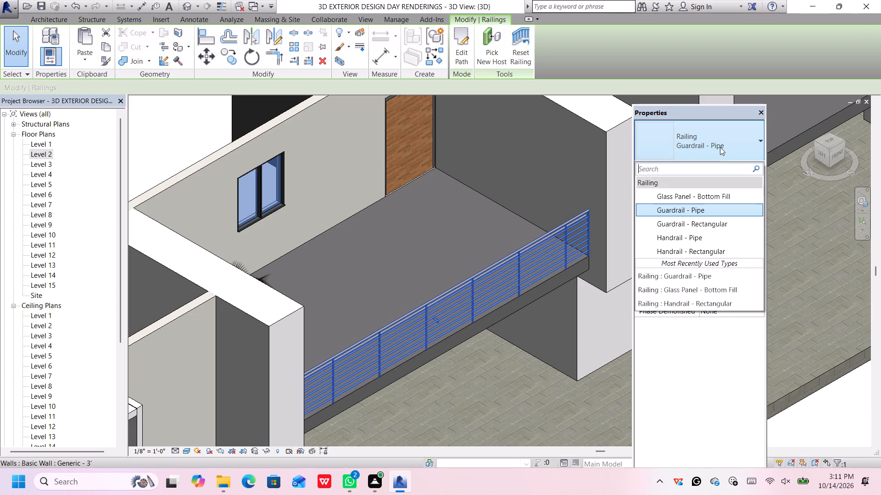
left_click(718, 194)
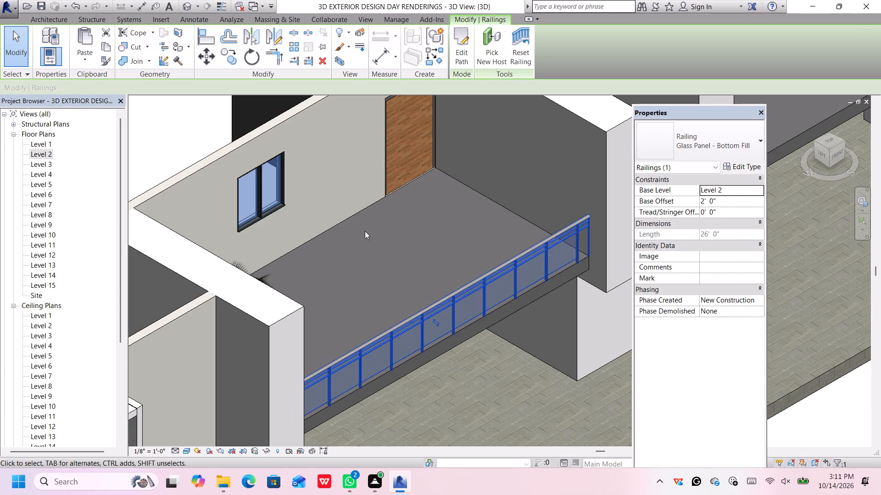
Inspect the single-palm front balcony's glass railing in the context of the whole building and from the front.
scroll(440, 285, "down", 7)
scroll(454, 273, "up", 1)
scroll(454, 273, "down", 5)
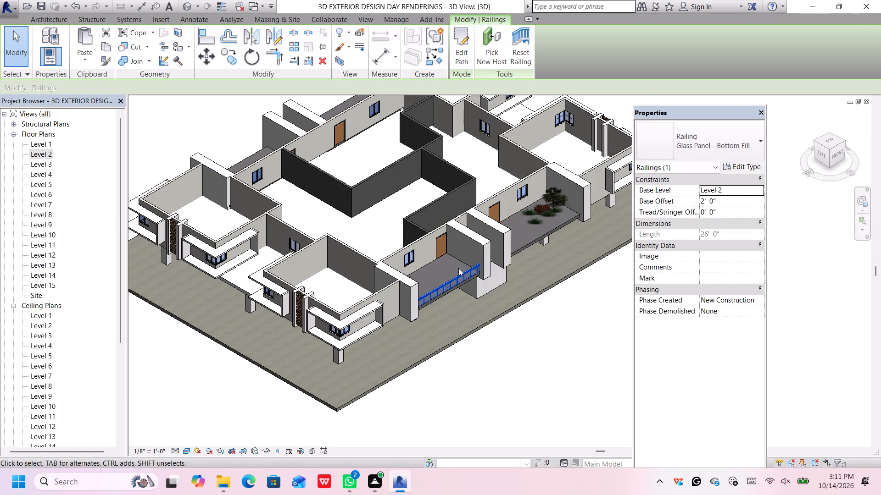
left_click(549, 344)
scroll(546, 227, "down", 4)
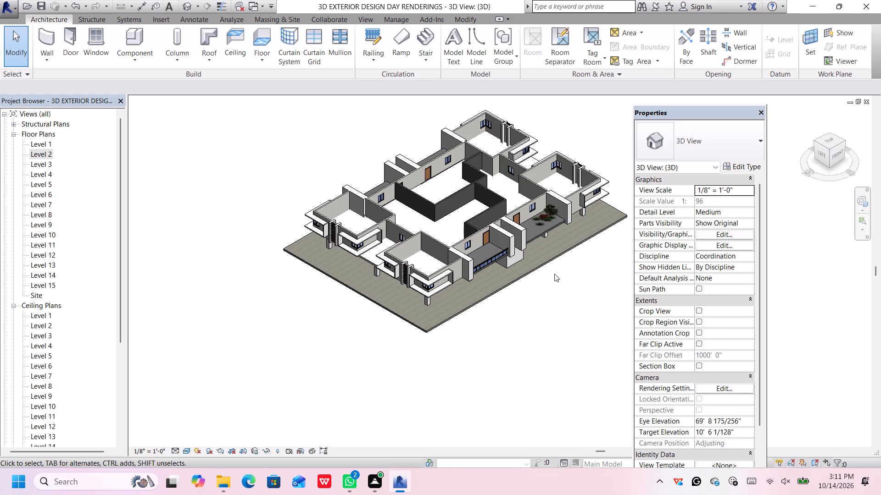
middle_click_drag(554, 273, 510, 273)
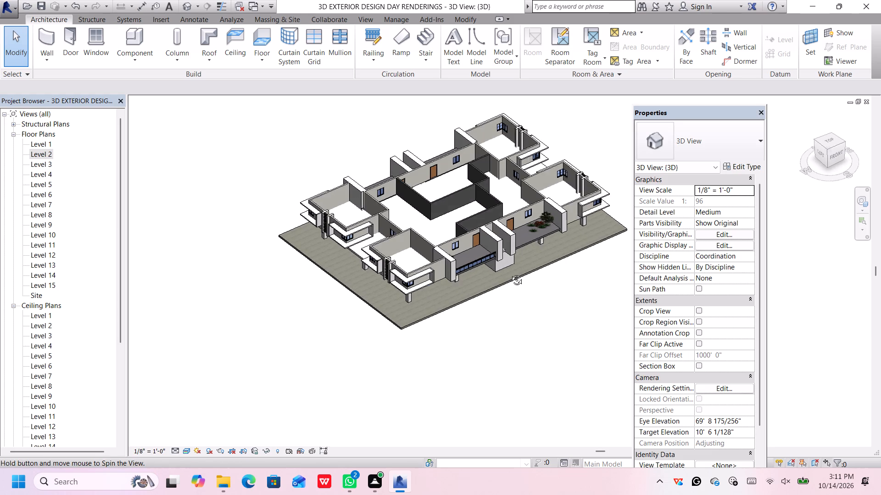
middle_click_drag(510, 273, 470, 228)
scroll(431, 245, "up", 11)
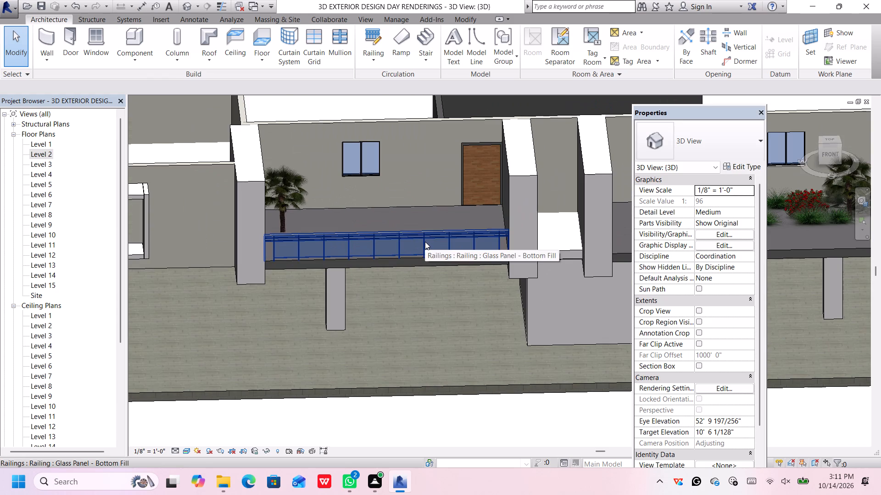
scroll(425, 242, "down", 2)
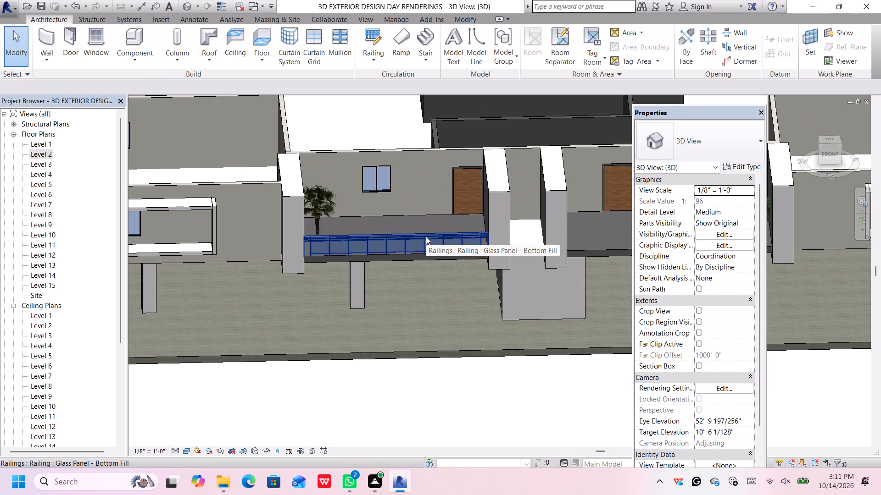
Set the Top Rail height of the Glass Panel - Bottom Fill railing type to 4' 0".
left_click(426, 236)
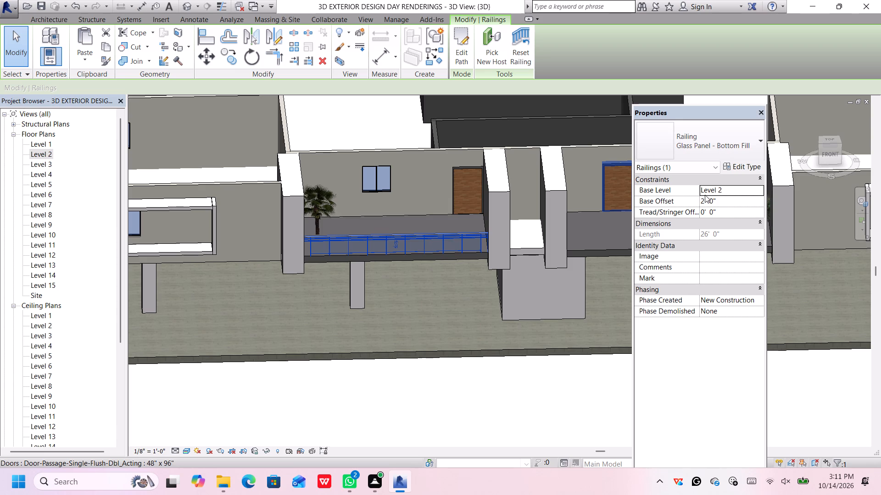
left_click(733, 165)
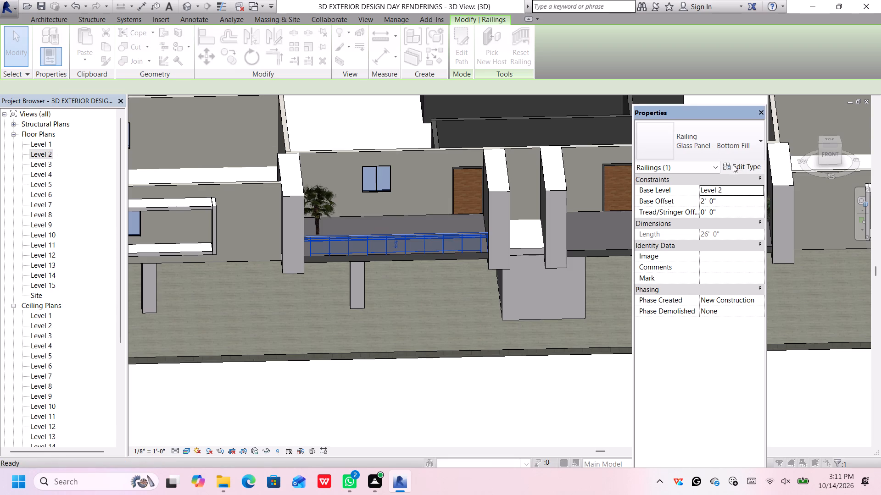
scroll(266, 350, "down", 1)
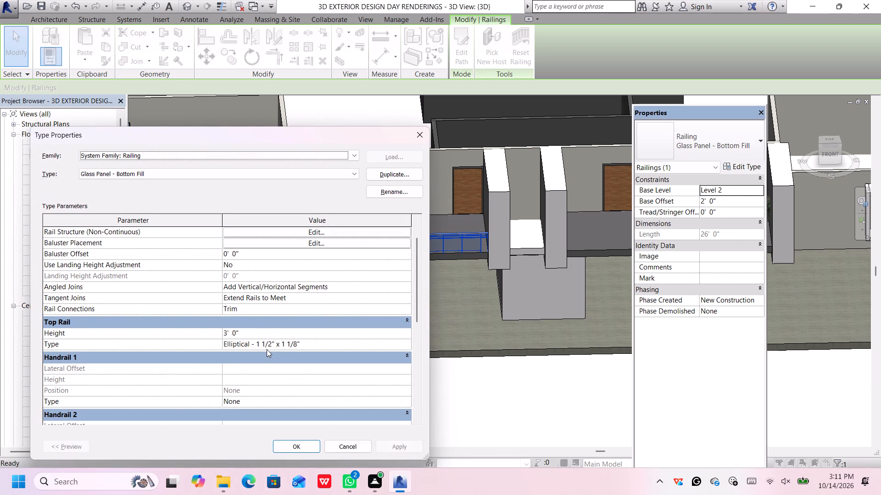
left_click(268, 330)
key("BackSpace")
type("4'")
key("Return")
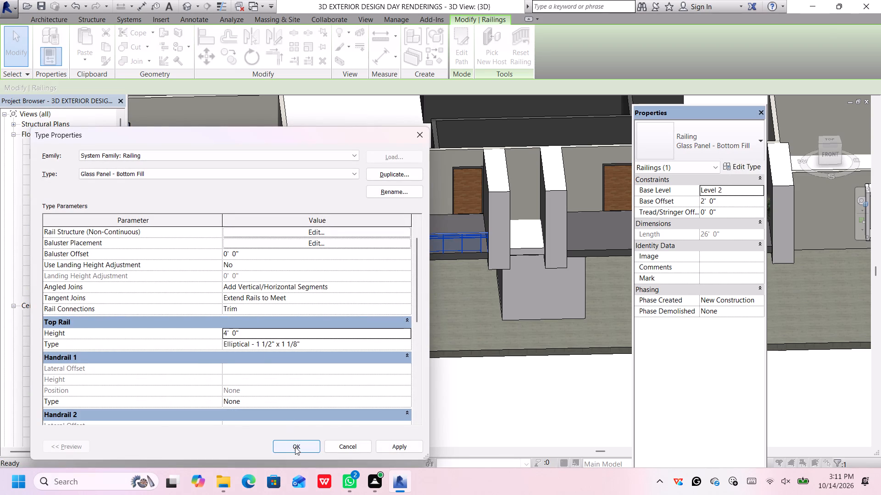
left_click(394, 442)
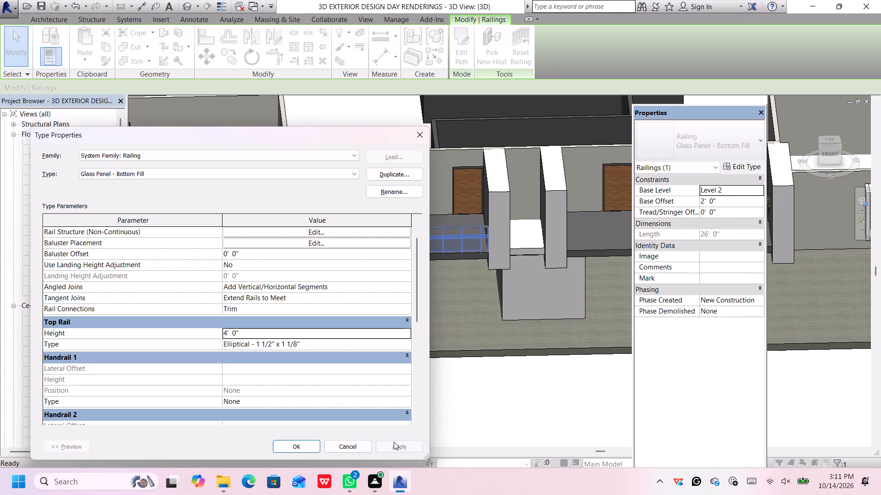
left_click(306, 444)
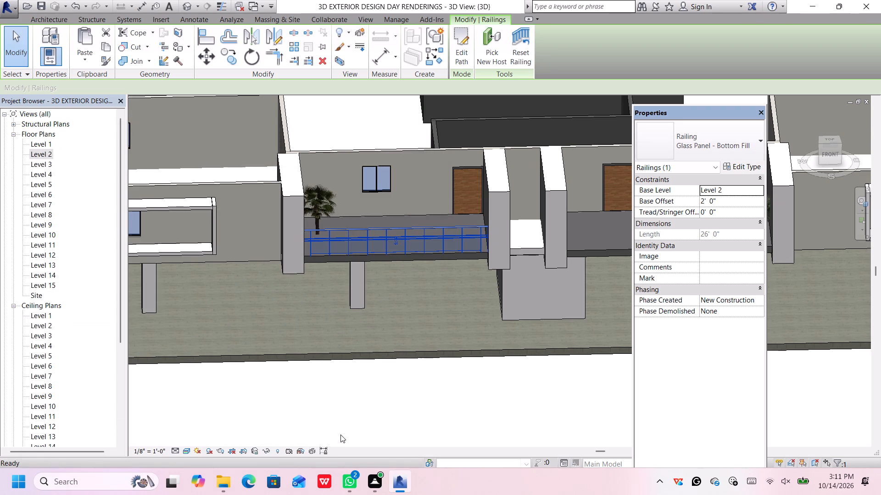
left_click(400, 416)
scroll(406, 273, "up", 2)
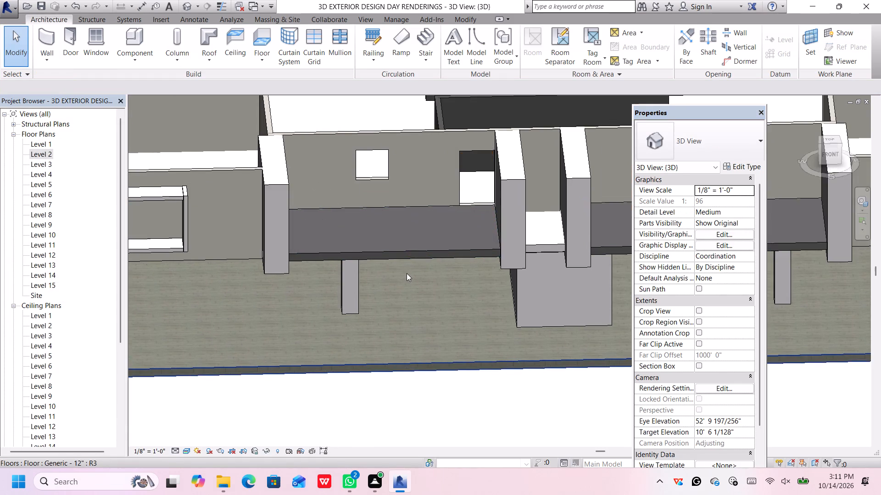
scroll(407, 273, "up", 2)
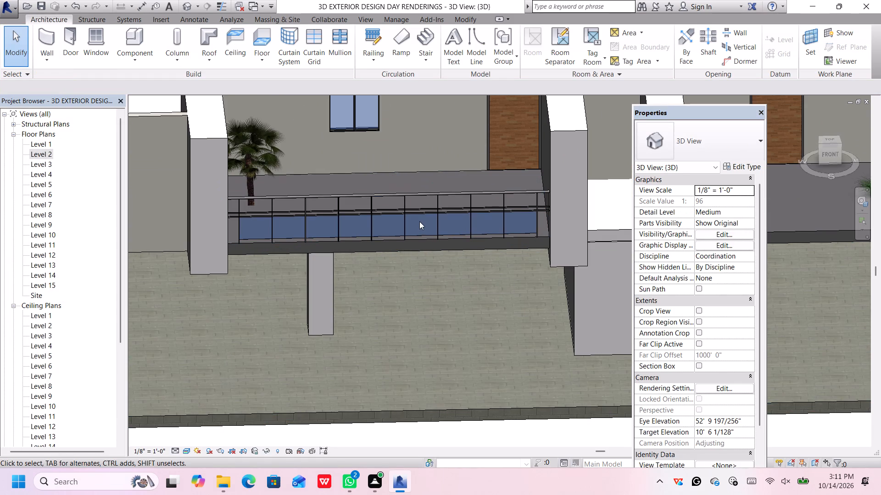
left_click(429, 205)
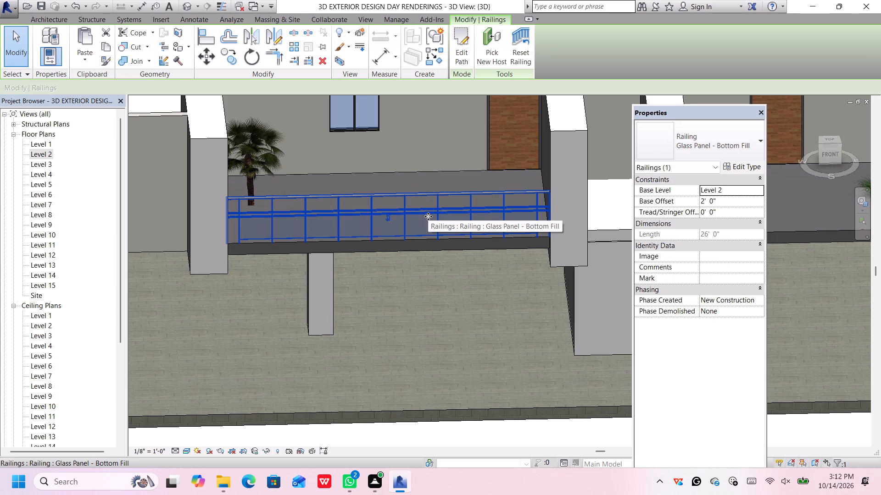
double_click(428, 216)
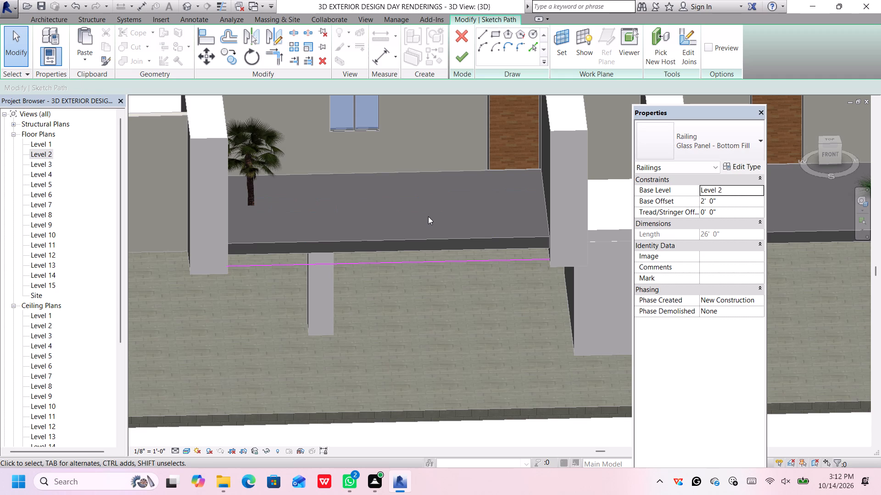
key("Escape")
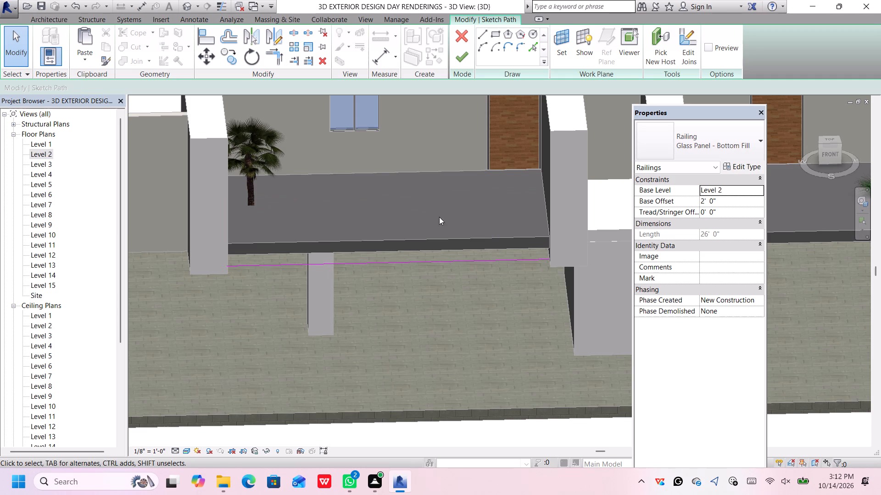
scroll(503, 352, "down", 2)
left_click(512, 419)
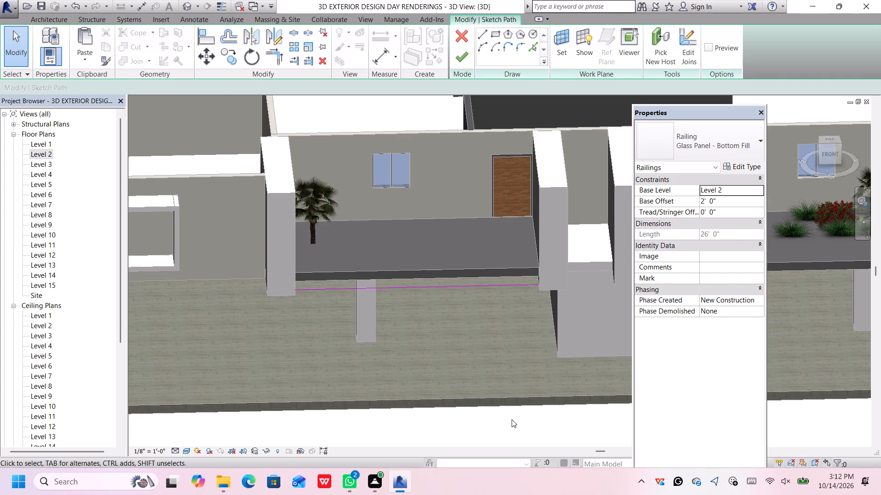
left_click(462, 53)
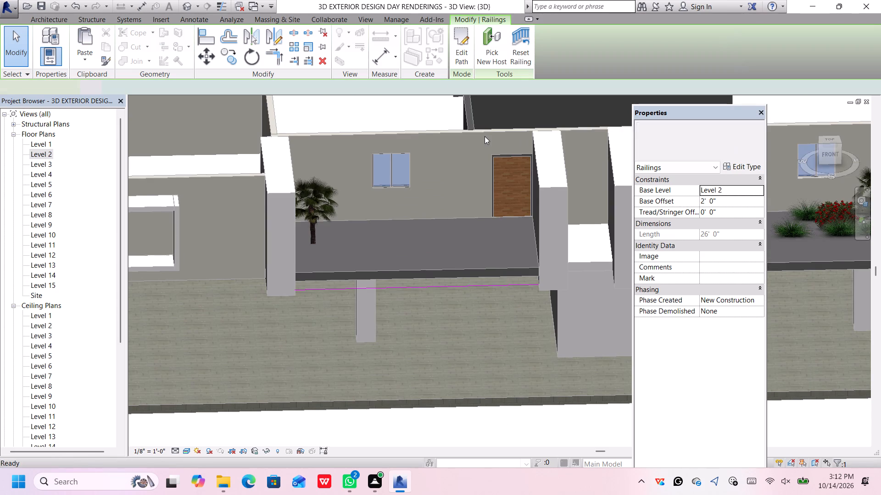
Review the Glass Panel - Bottom Fill type's construction, top rail and handrail parameters, leaving them as they are.
scroll(486, 259, "up", 3)
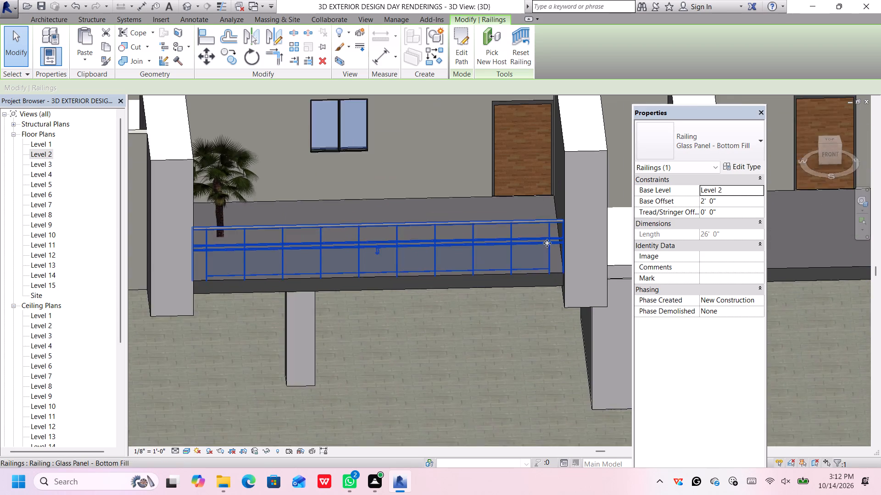
scroll(547, 243, "up", 1)
left_click(733, 167)
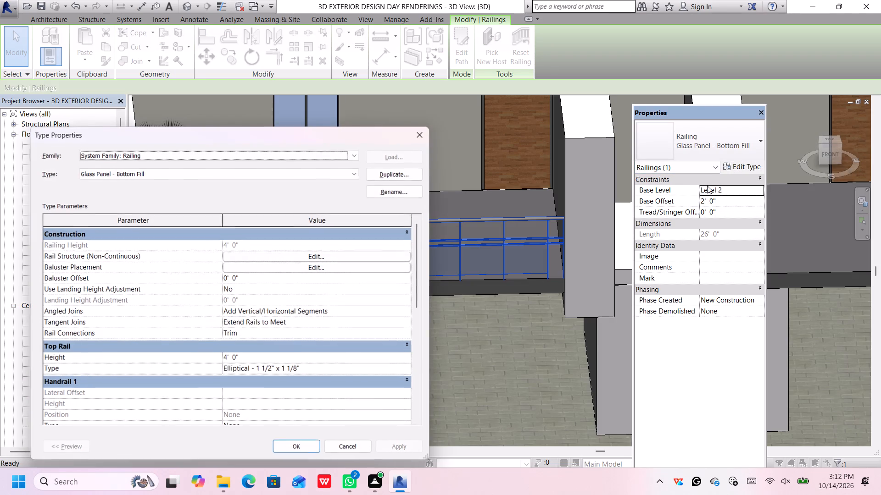
scroll(293, 308, "down", 1)
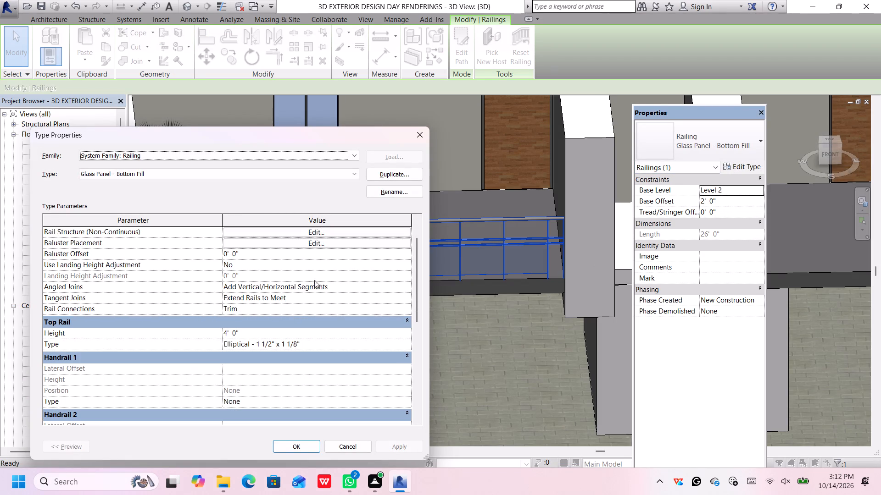
left_click(260, 331)
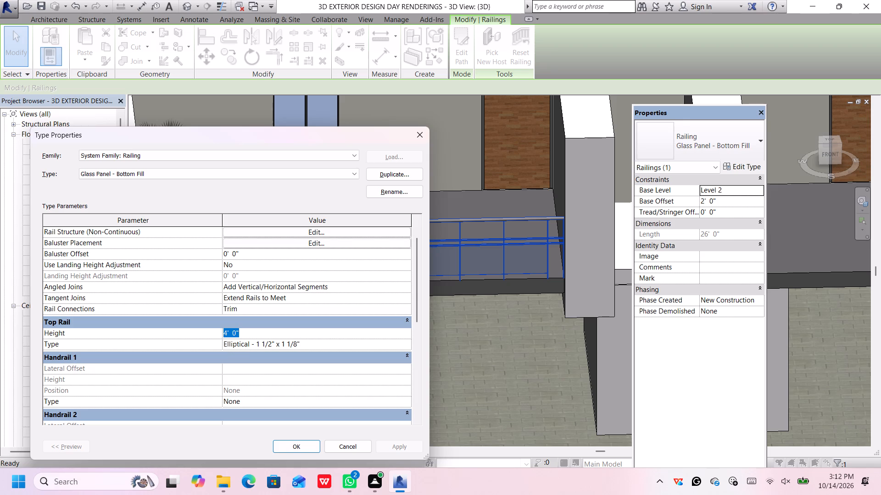
scroll(260, 339, "down", 2)
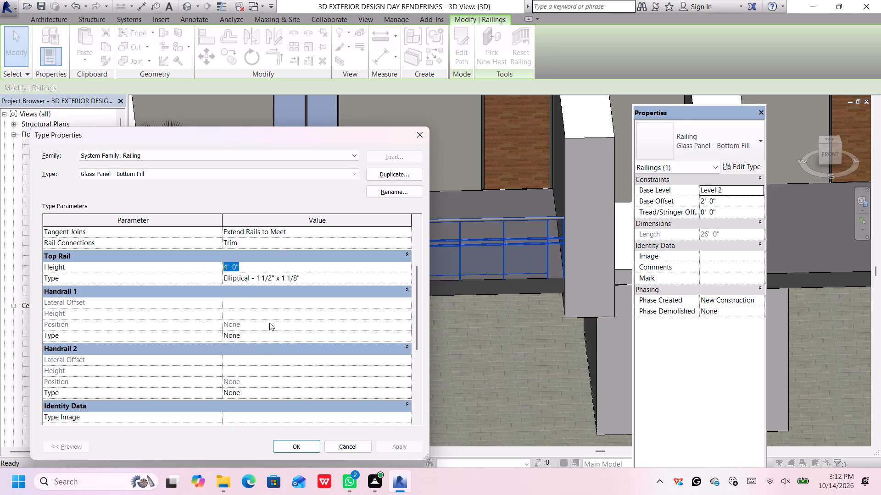
scroll(272, 317, "down", 6)
scroll(272, 317, "up", 3)
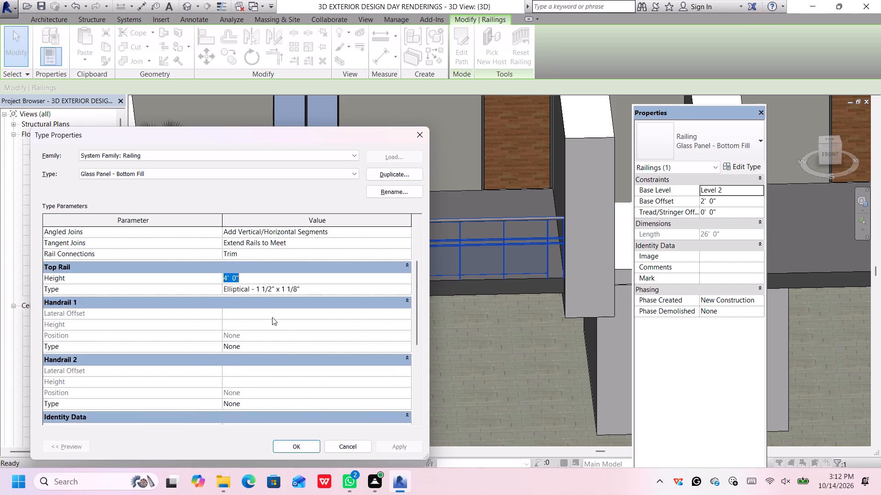
scroll(272, 317, "up", 5)
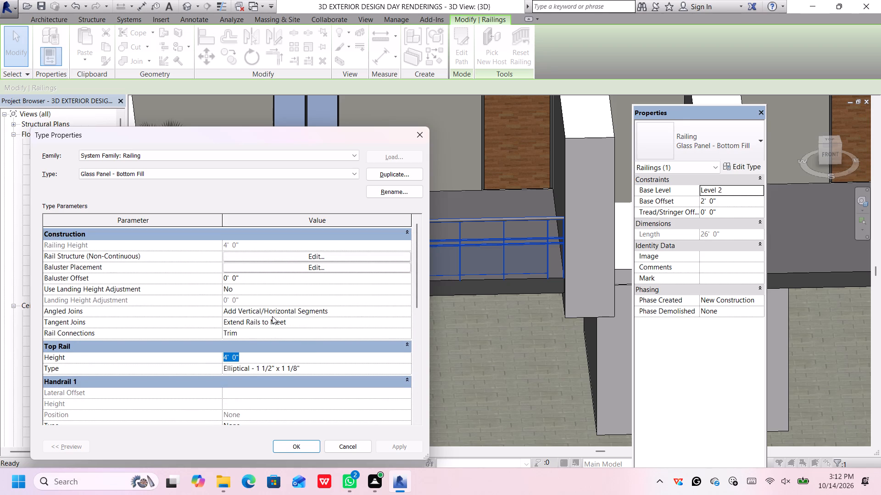
left_click(279, 279)
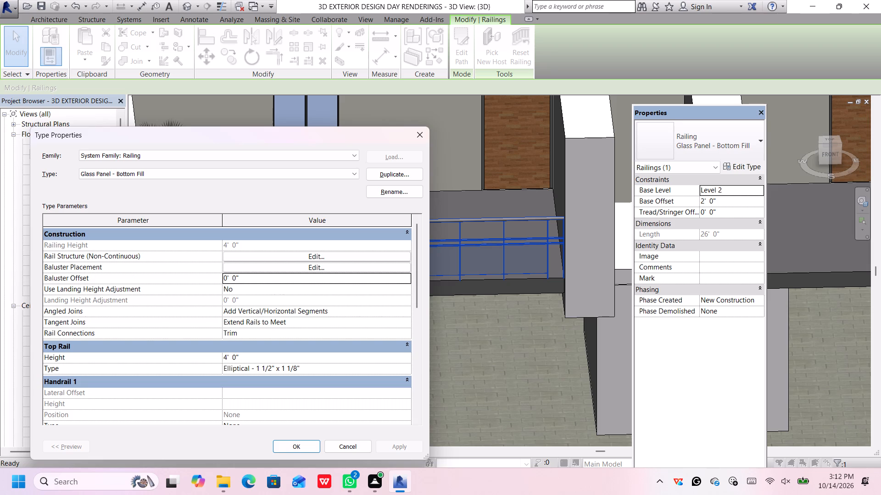
scroll(279, 279, "down", 3)
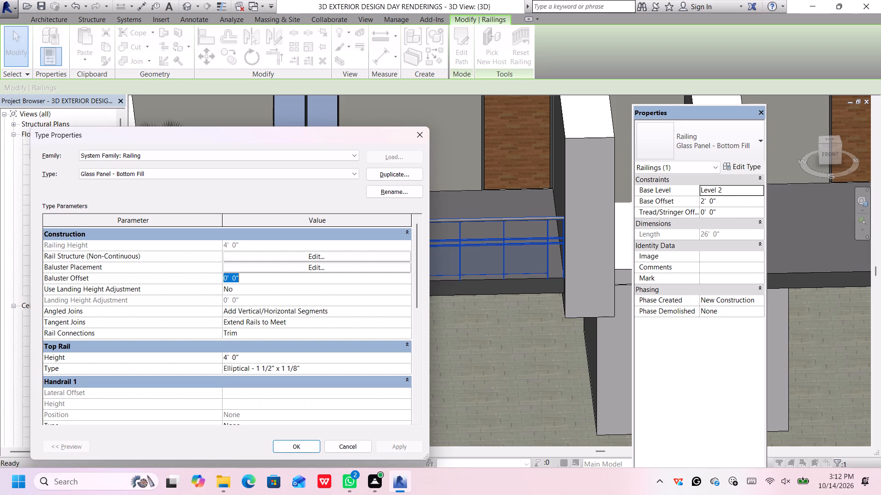
left_click(391, 134)
left_click(429, 133)
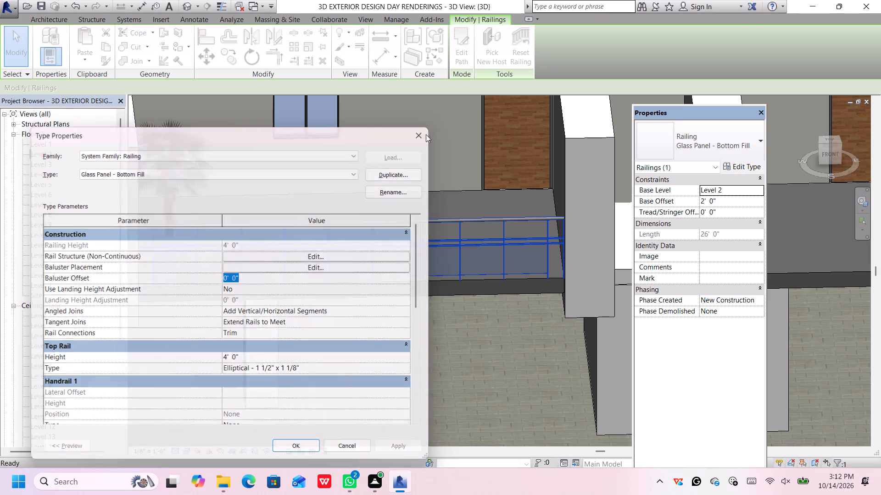
scroll(421, 290, "down", 6)
left_click(490, 424)
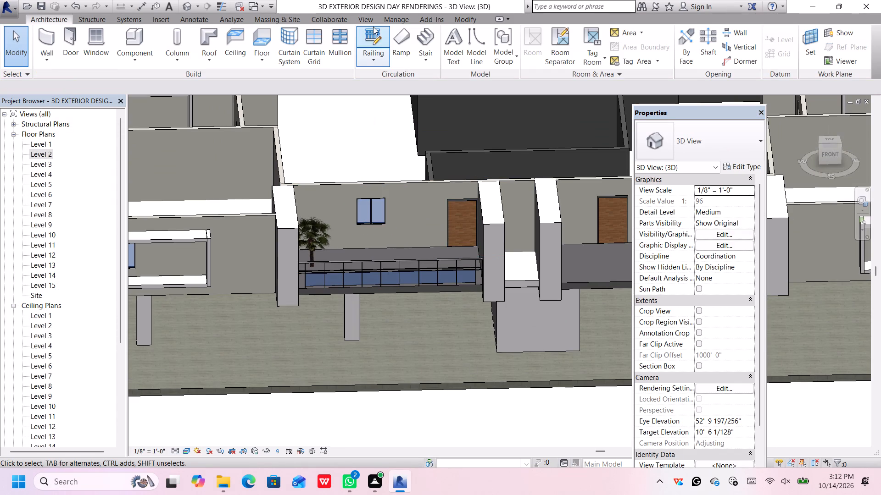
Open the Level 2 floor plan.
left_click(831, 138)
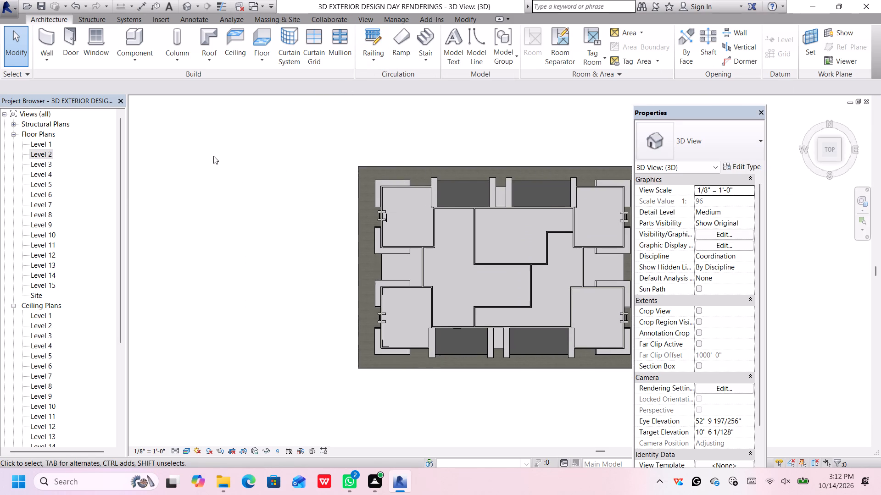
double_click(44, 151)
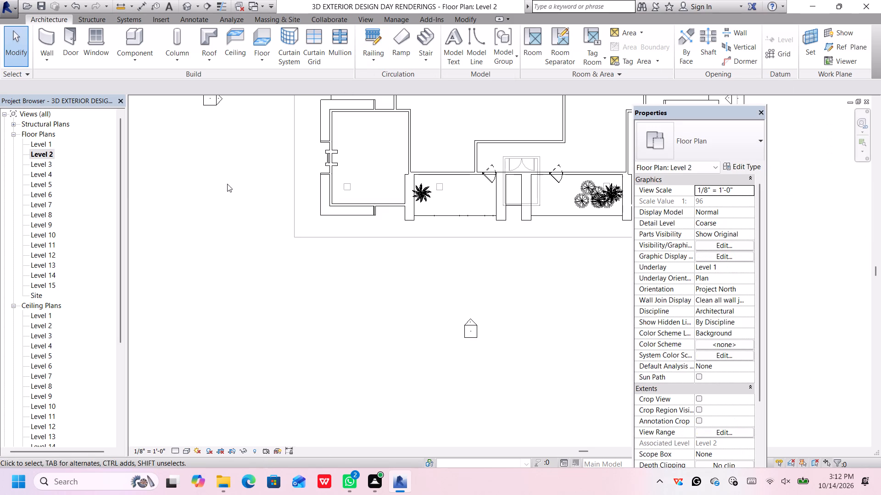
Sketch a Handrail - Rectangular railing about 29' 0" long along the outer slab edge of the front balcony with the palm and shrubs.
middle_click_drag(517, 239, 362, 269)
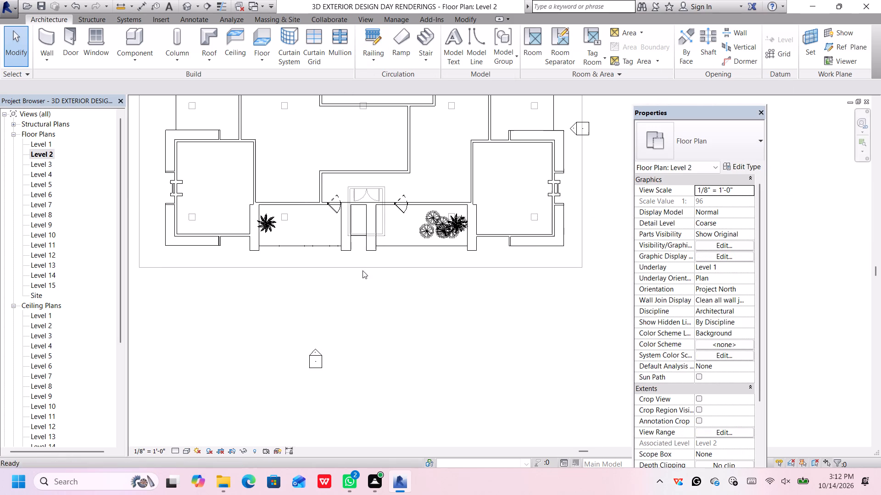
left_click(376, 30)
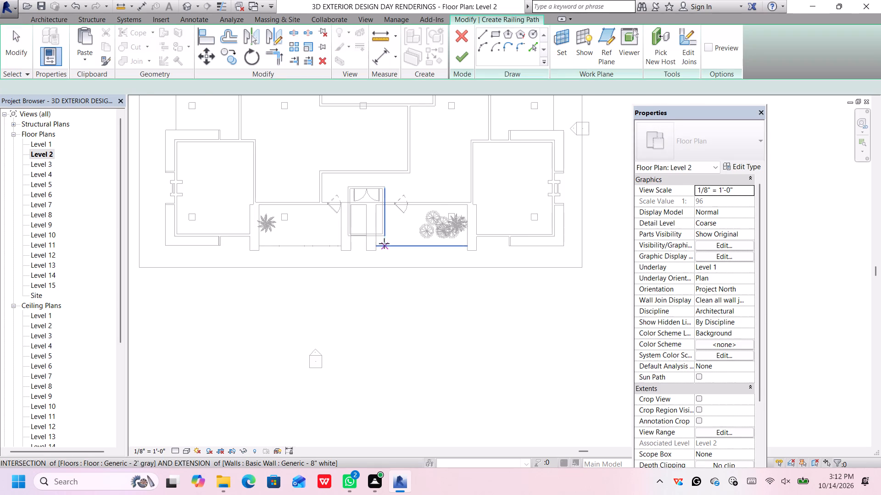
scroll(384, 243, "up", 5)
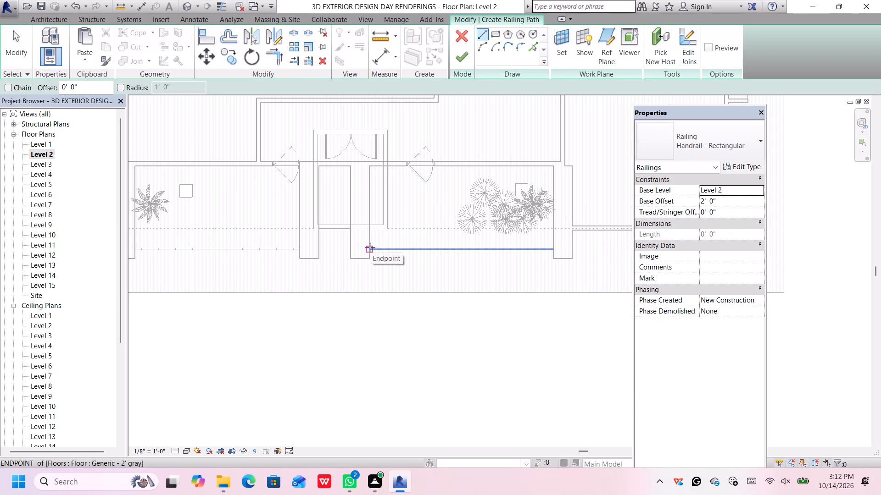
left_click(369, 248)
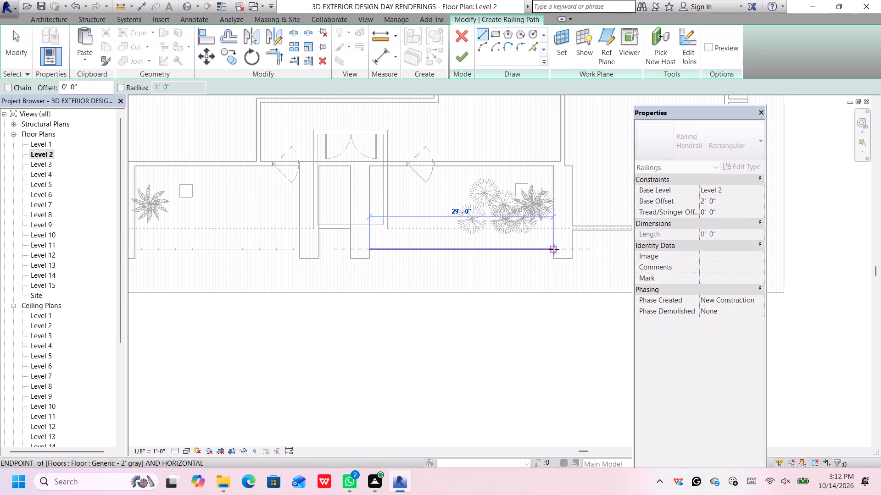
left_click(553, 249)
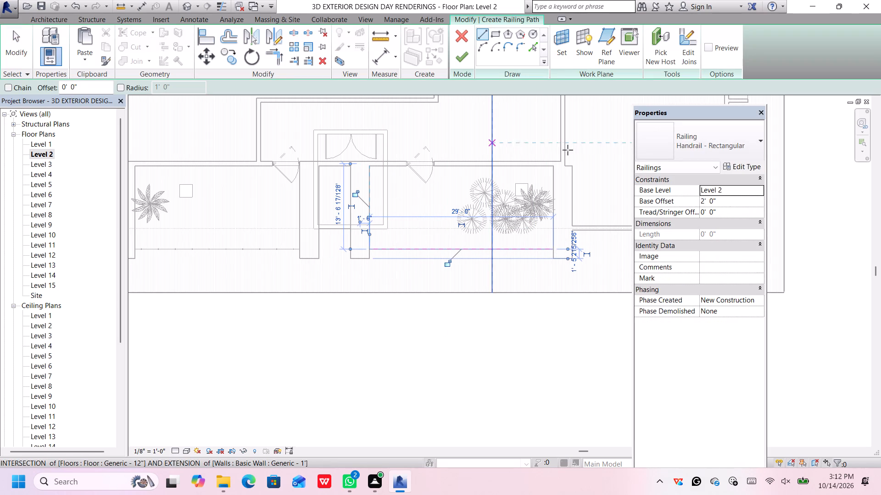
left_click(460, 53)
Add a sketched railing about 26' 0" long between the walls along the outer slab edge of the western rear balcony.
scroll(458, 84, "down", 5)
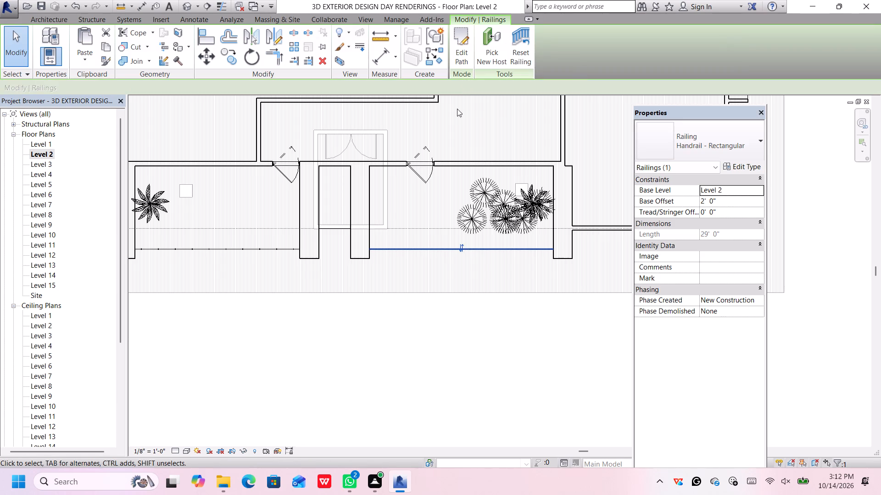
scroll(457, 109, "down", 2)
middle_click_drag(462, 108, 485, 387)
middle_click_drag(443, 206, 441, 207)
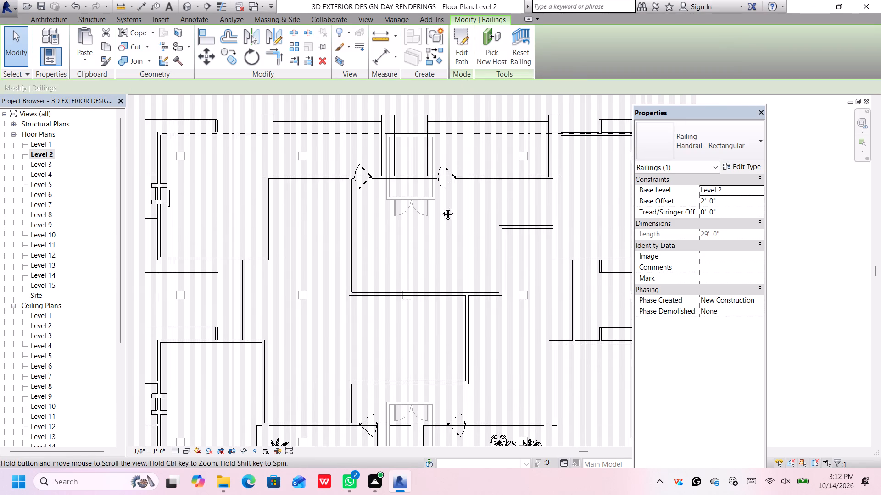
middle_click_drag(441, 207, 449, 288)
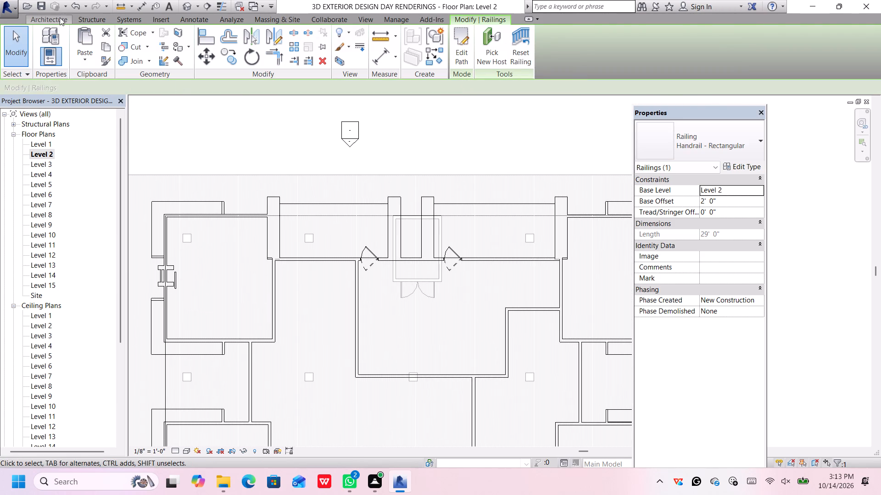
left_click(60, 17)
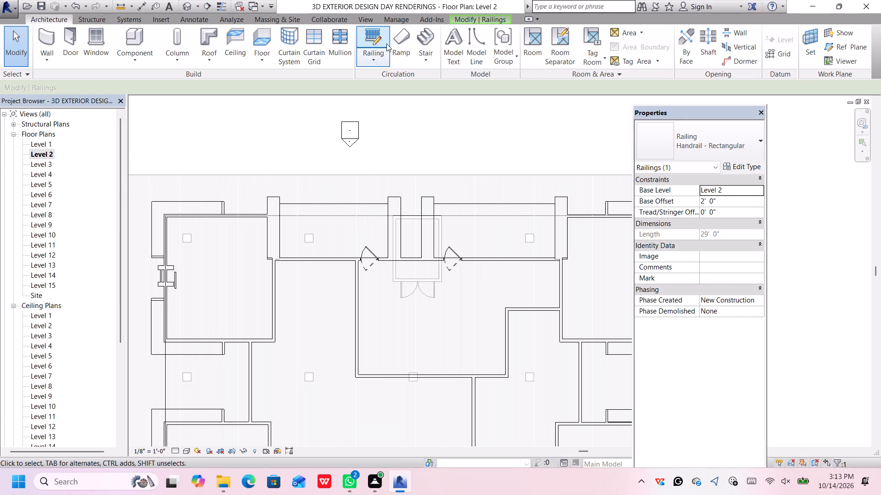
left_click(376, 39)
scroll(277, 208, "up", 3)
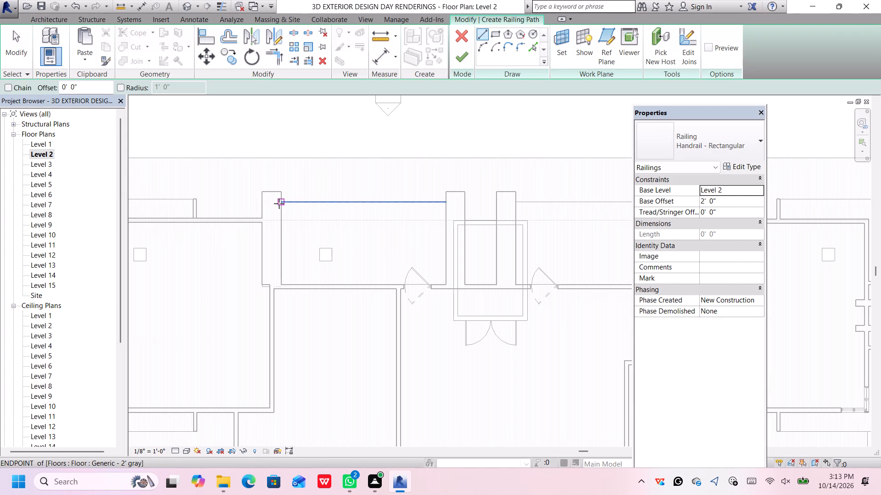
left_click(280, 202)
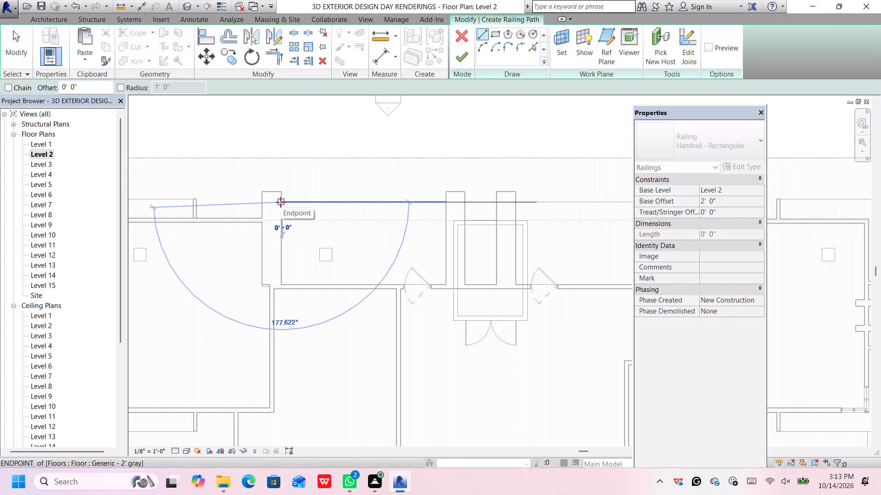
left_click(448, 202)
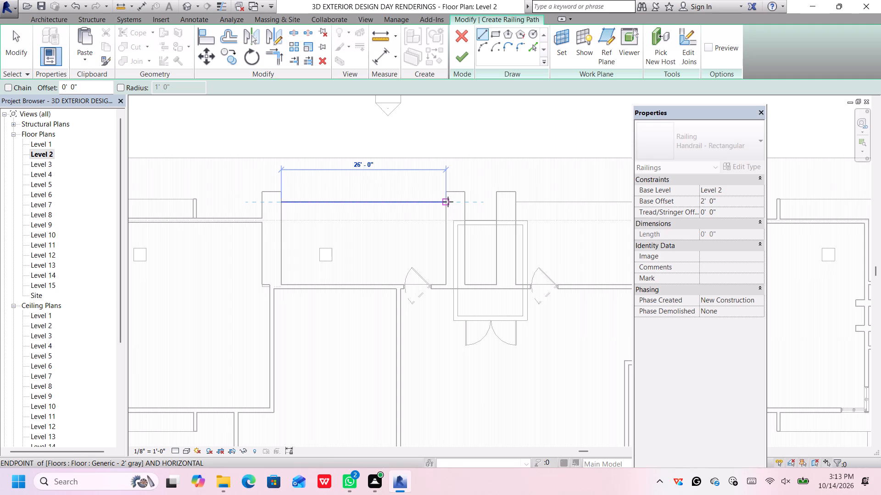
left_click(461, 55)
Add a sketched railing about 29' 0" long between the walls along the outer slab edge of the eastern rear balcony.
middle_click_drag(489, 163, 466, 151)
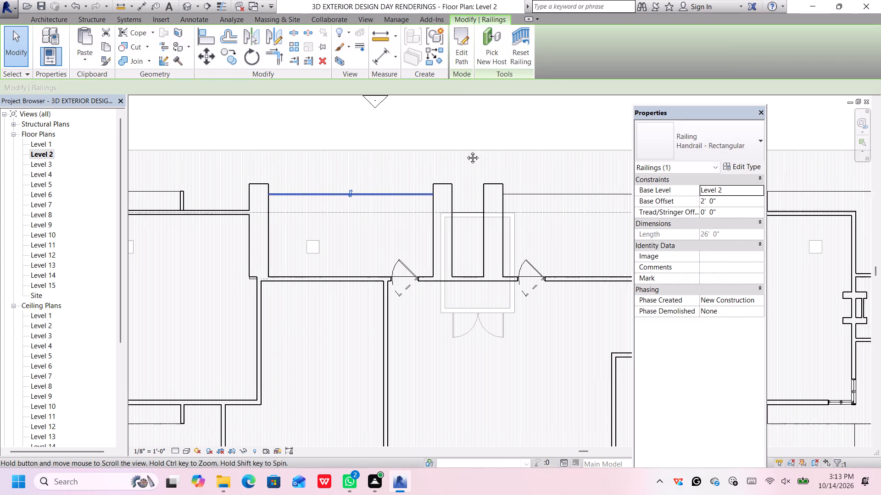
middle_click_drag(466, 151, 232, 161)
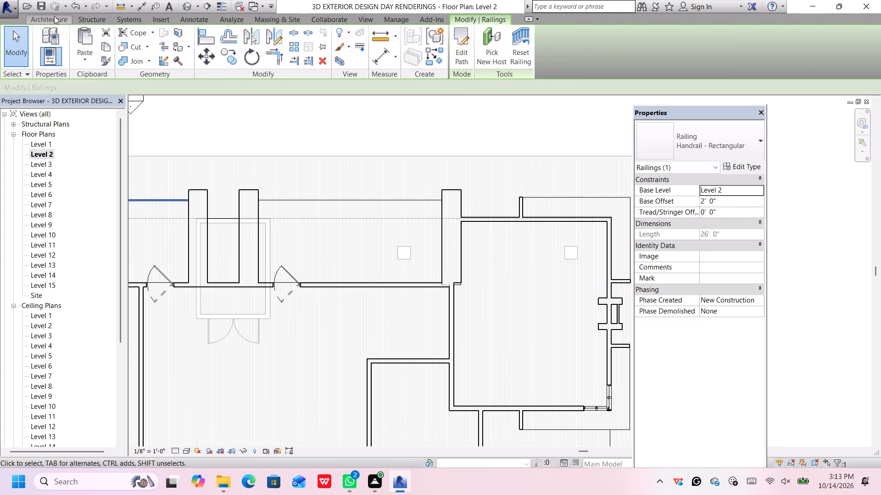
left_click(54, 16)
left_click(369, 48)
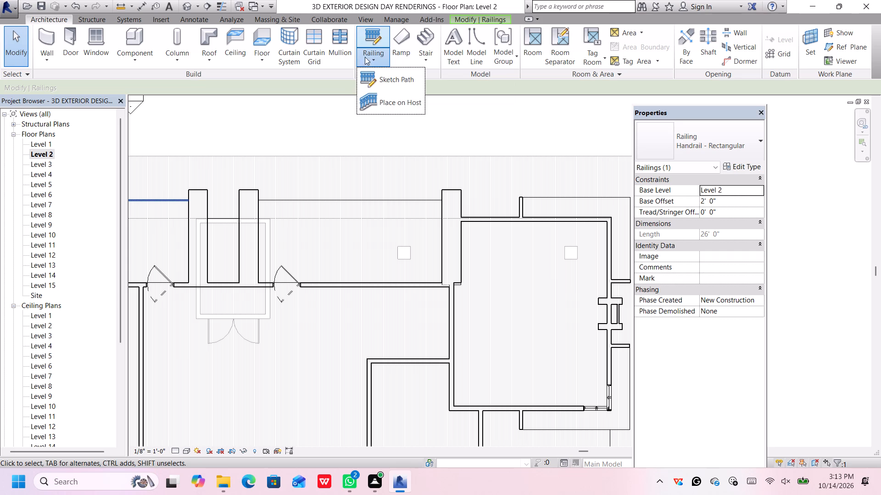
left_click(394, 79)
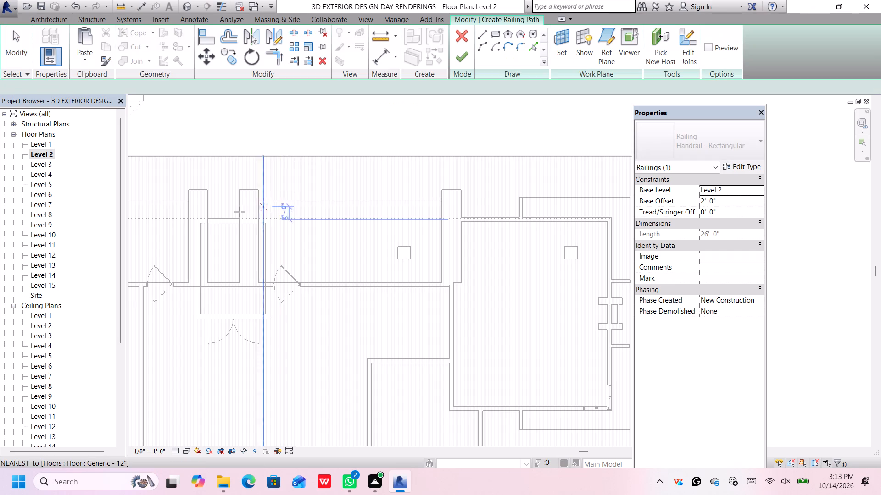
left_click(258, 199)
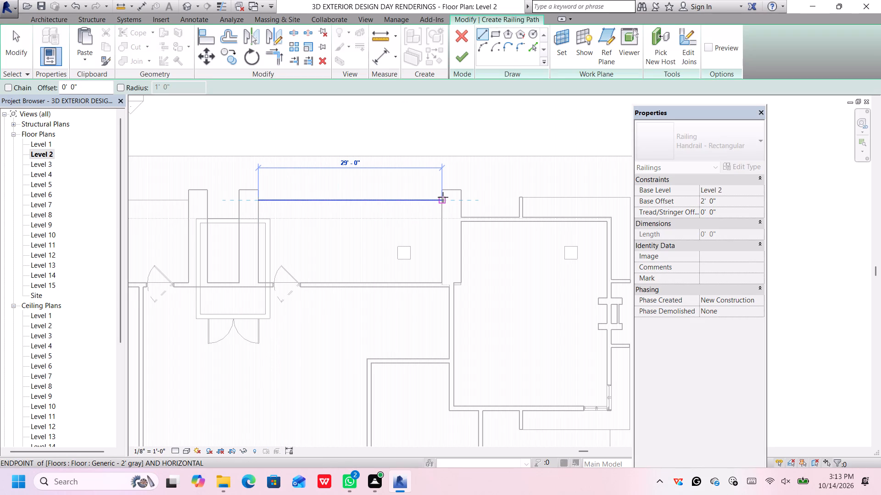
left_click(443, 198)
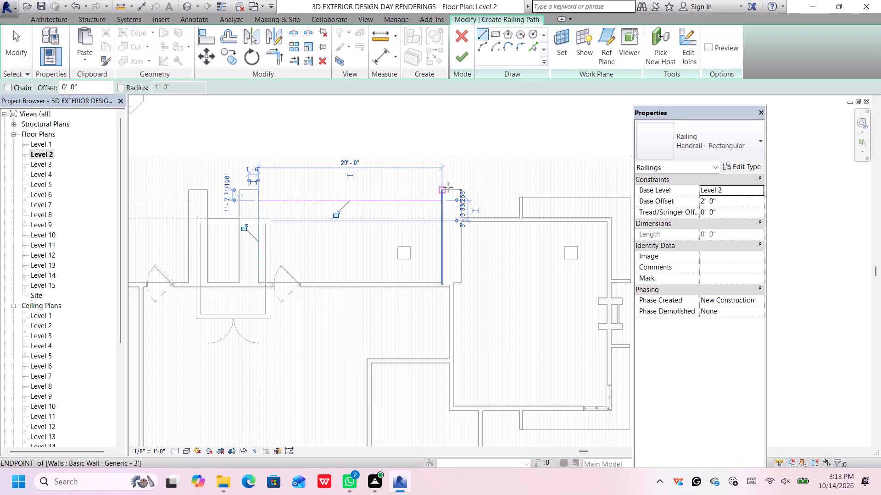
left_click(463, 56)
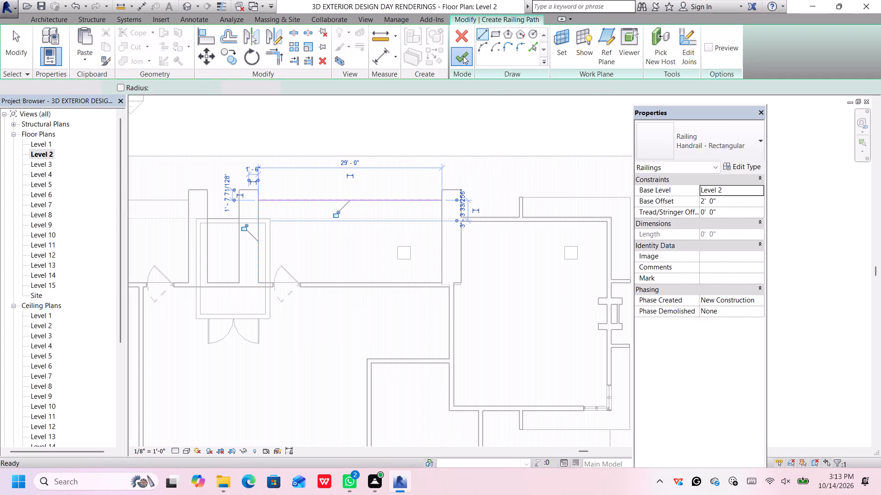
In the 3D view, change the railing on the front balcony with the palm and shrubs to Glass Panel - Bottom Fill.
scroll(471, 69, "down", 6)
scroll(484, 134, "down", 6)
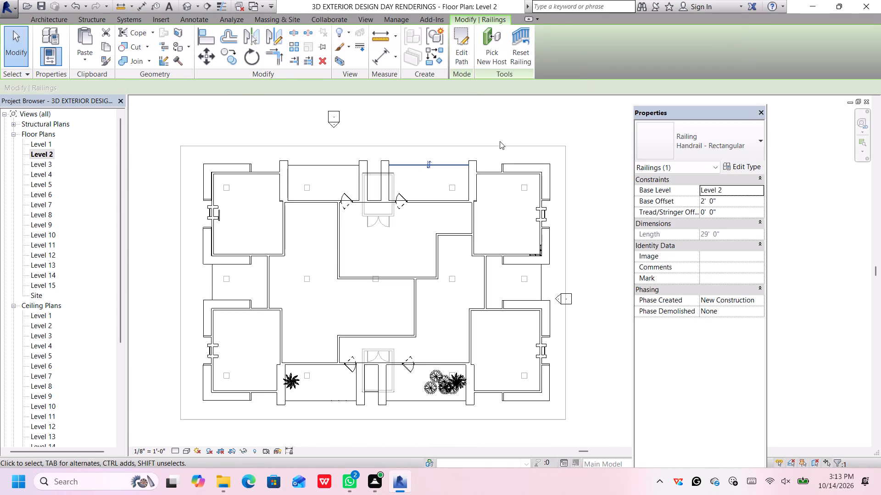
scroll(520, 137, "down", 3)
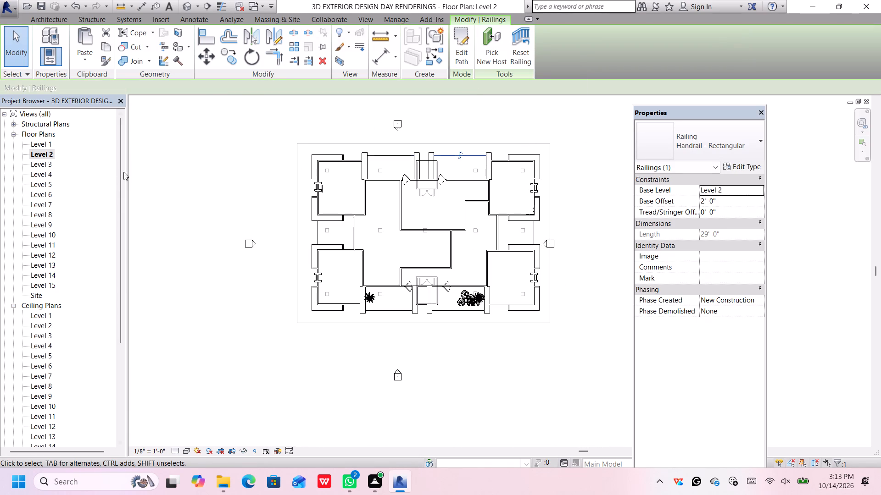
left_click(188, 7)
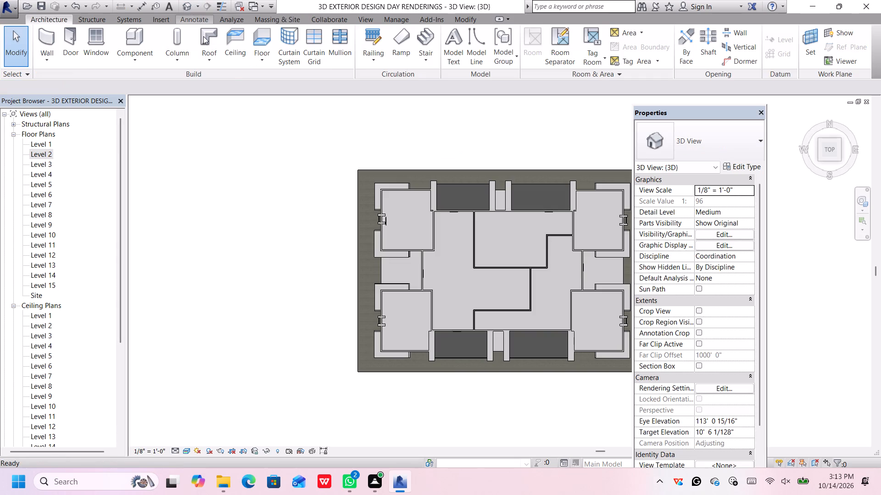
left_click(820, 161)
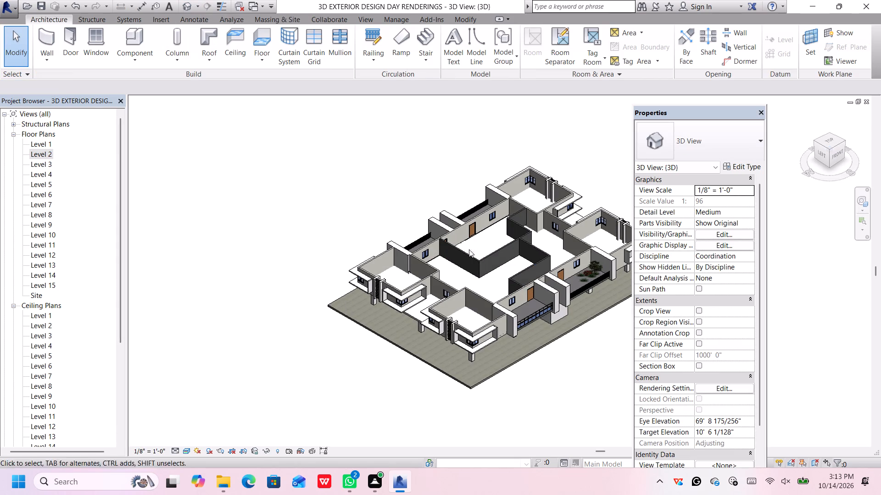
middle_click_drag(568, 356, 539, 333)
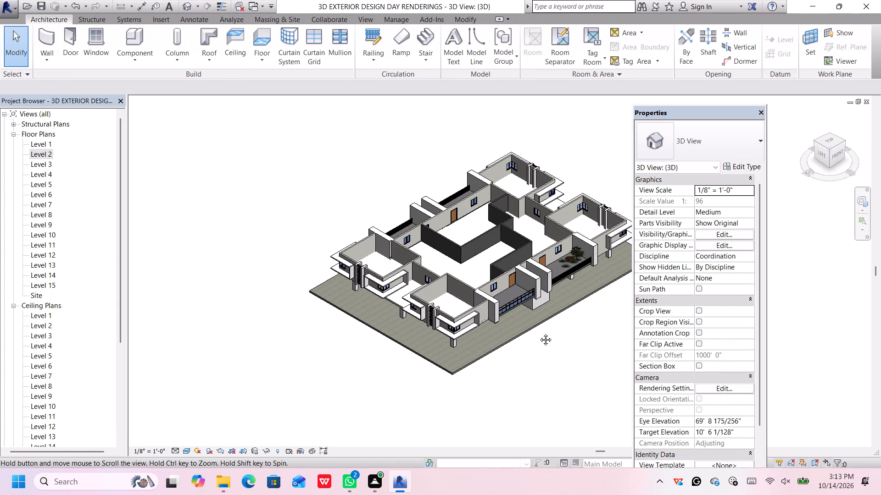
middle_click_drag(539, 333, 540, 333)
scroll(582, 257, "up", 10)
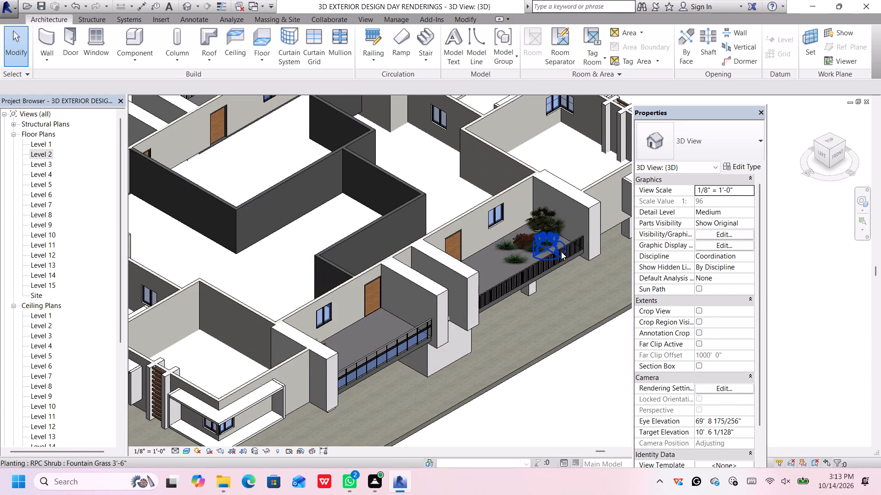
scroll(561, 252, "up", 1)
left_click(524, 271)
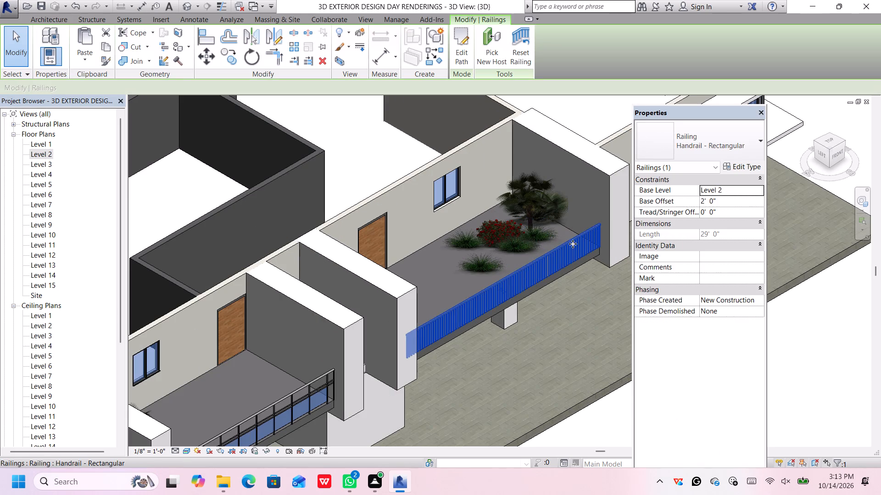
left_click(704, 143)
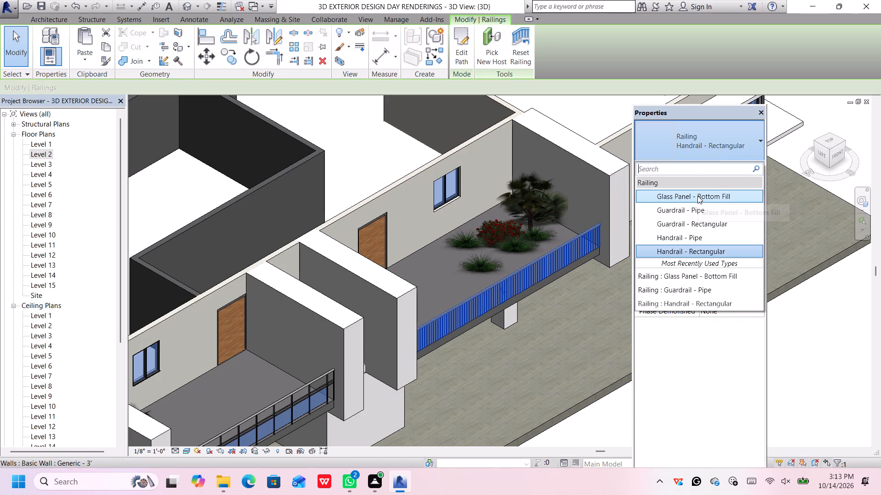
left_click(698, 196)
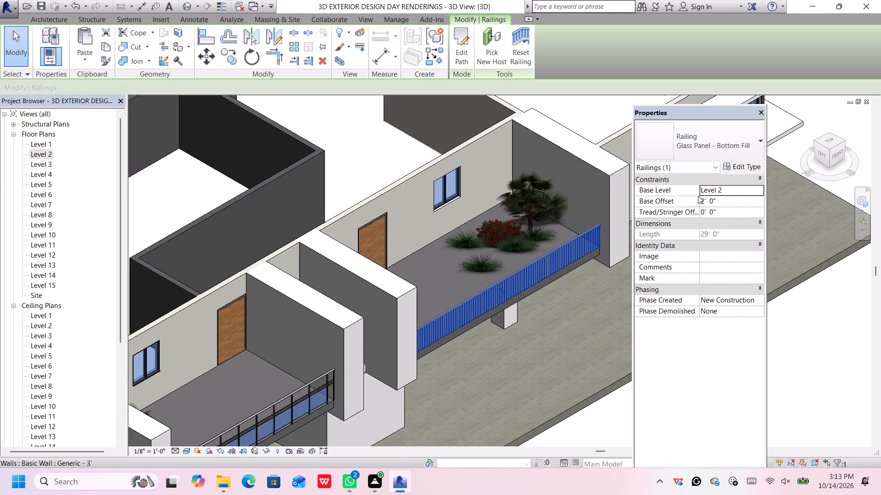
scroll(567, 273, "down", 6)
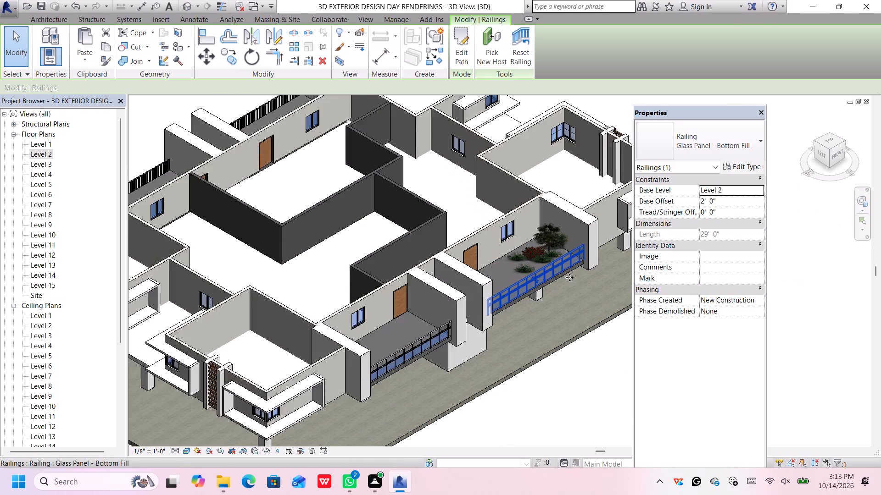
left_click(581, 369)
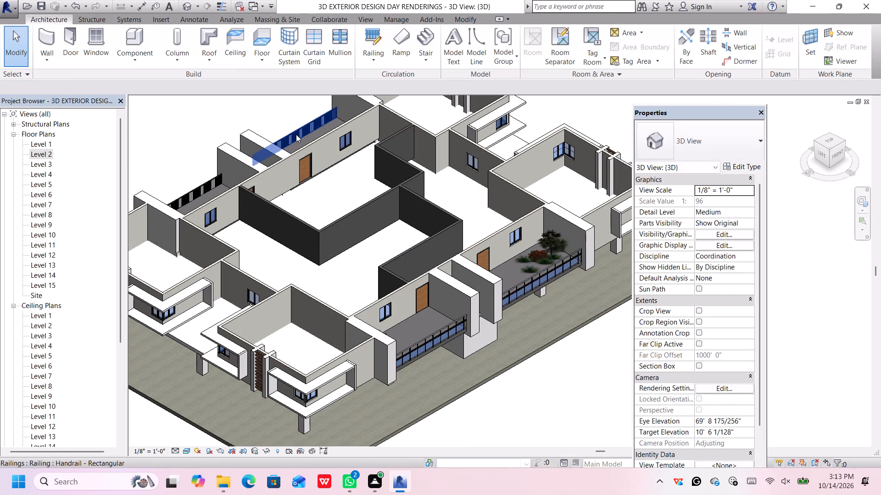
Change the railings on both rear balconies to the Glass Panel - Bottom Fill type.
left_click(296, 134)
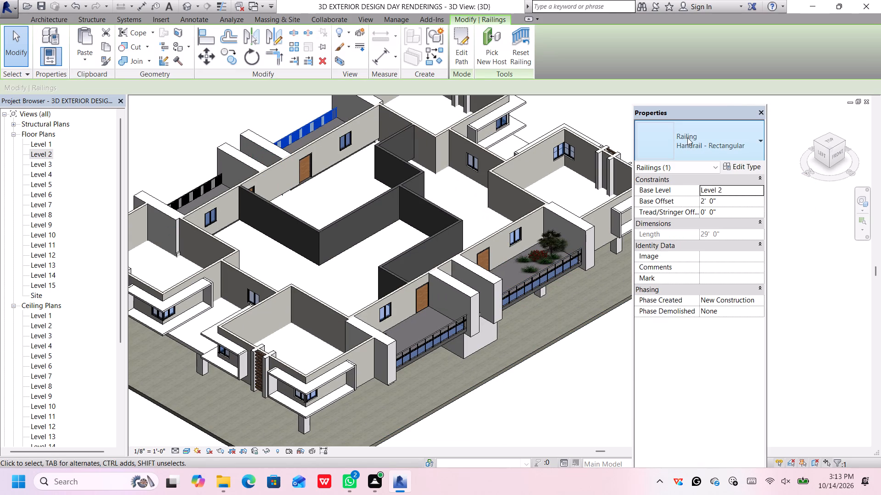
left_click(689, 140)
left_click(699, 196)
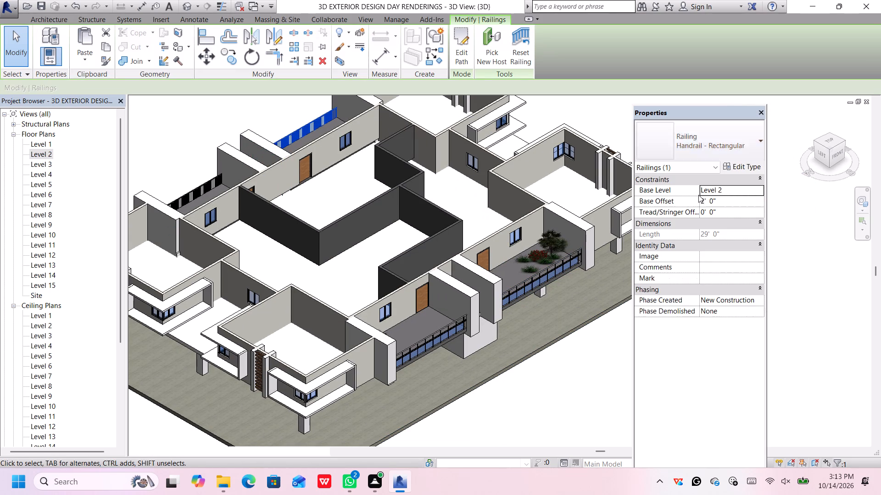
left_click(208, 181)
left_click(678, 135)
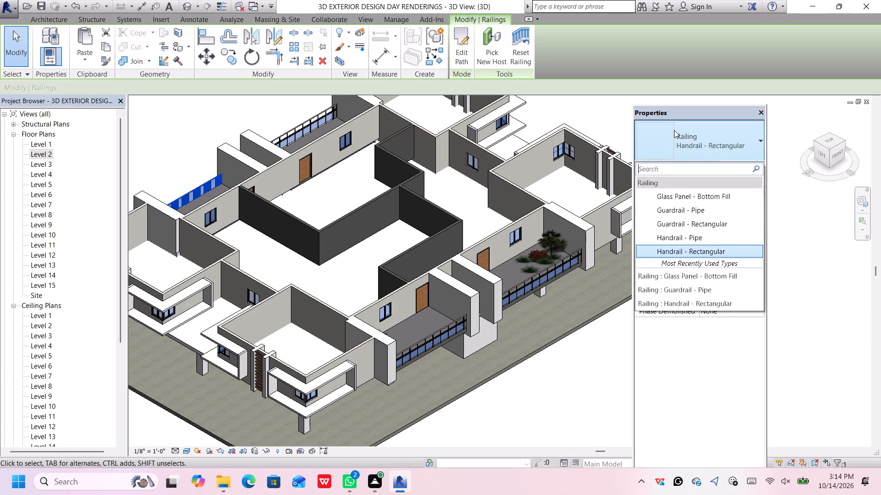
left_click(687, 193)
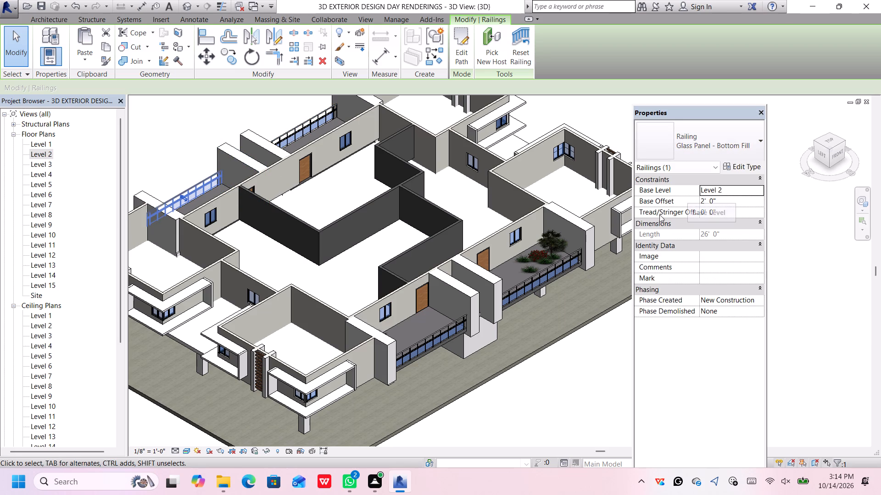
left_click(505, 407)
scroll(514, 385, "down", 4)
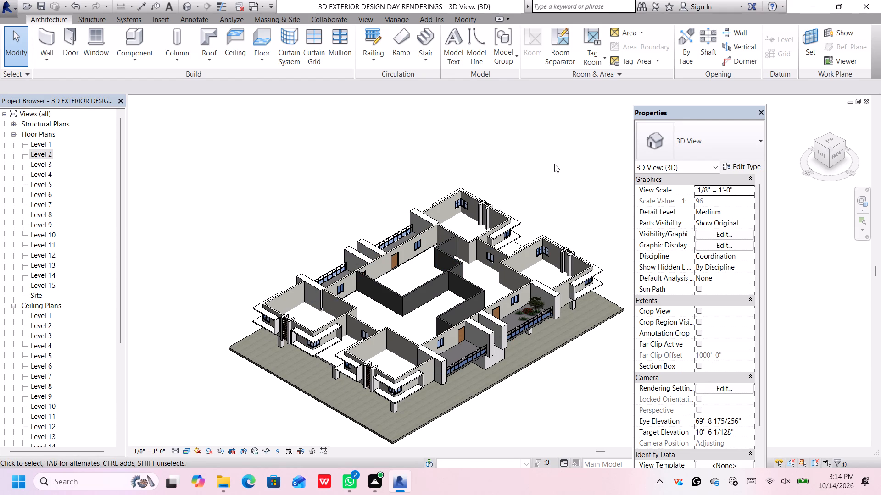
Examine the upper storey's balconies and glass-panel railings from elevated and front angles in the 3D view.
scroll(557, 168, "up", 1)
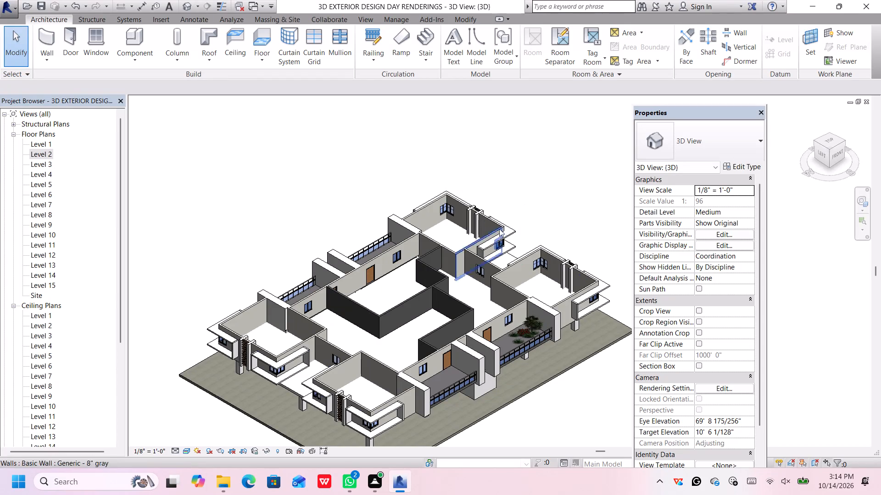
scroll(510, 338, "down", 1)
middle_click_drag(540, 396, 525, 373)
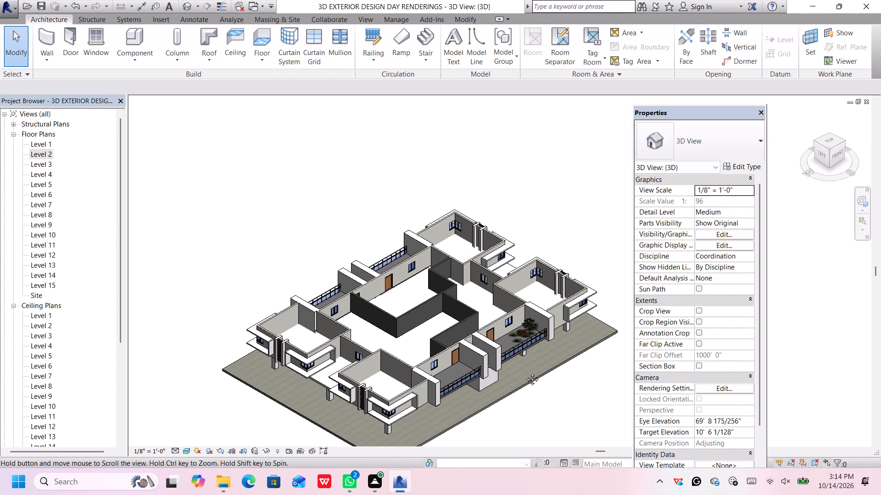
middle_click_drag(525, 373, 518, 350)
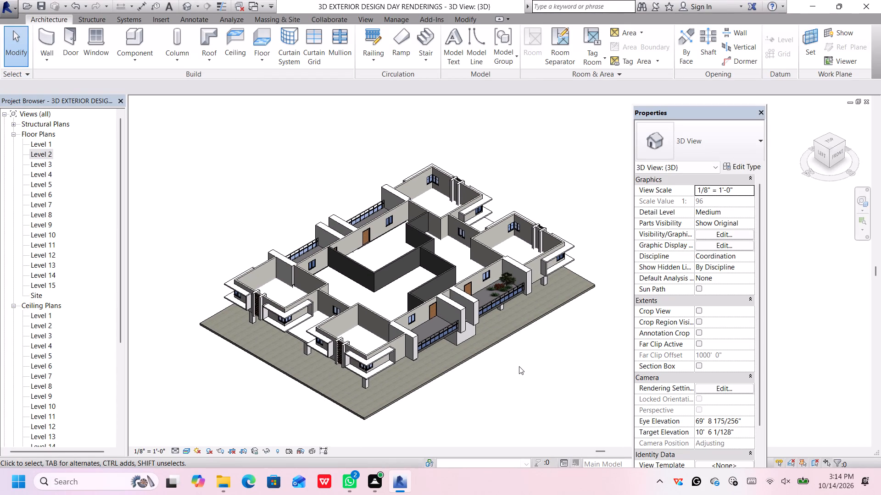
middle_click_drag(519, 366, 493, 212)
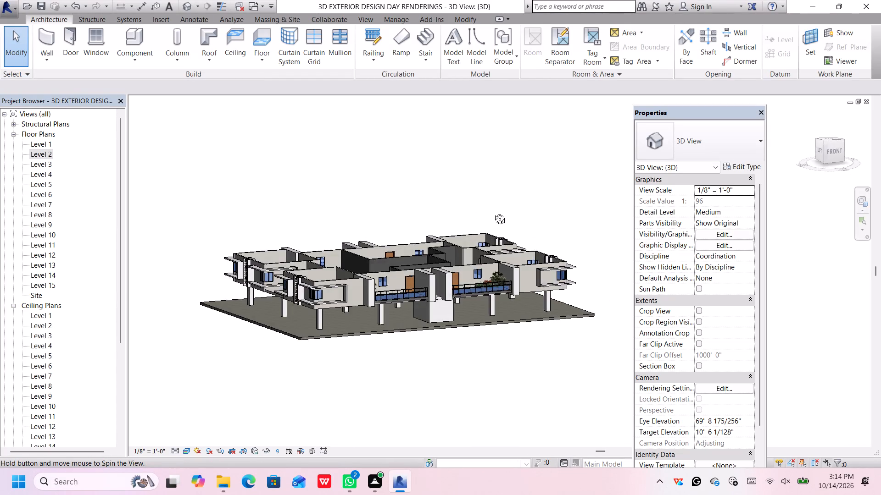
middle_click_drag(493, 212, 458, 217)
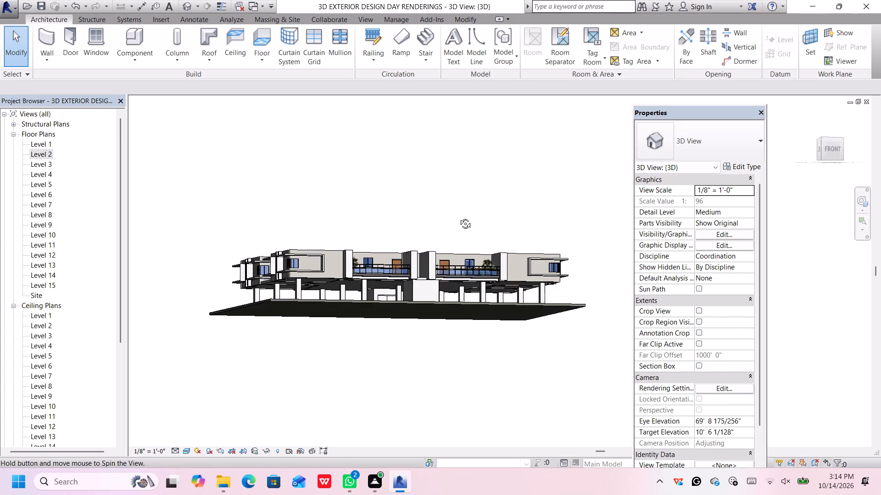
middle_click_drag(458, 217, 460, 222)
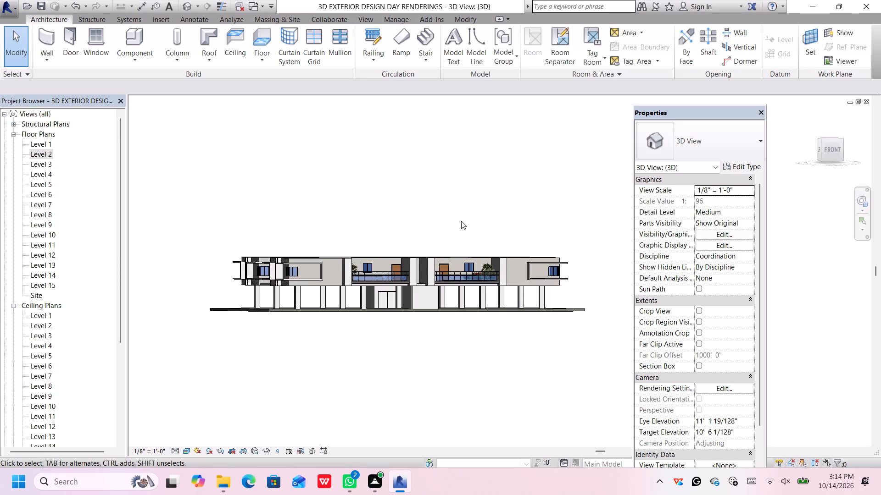
scroll(481, 190, "down", 1)
scroll(470, 205, "up", 3)
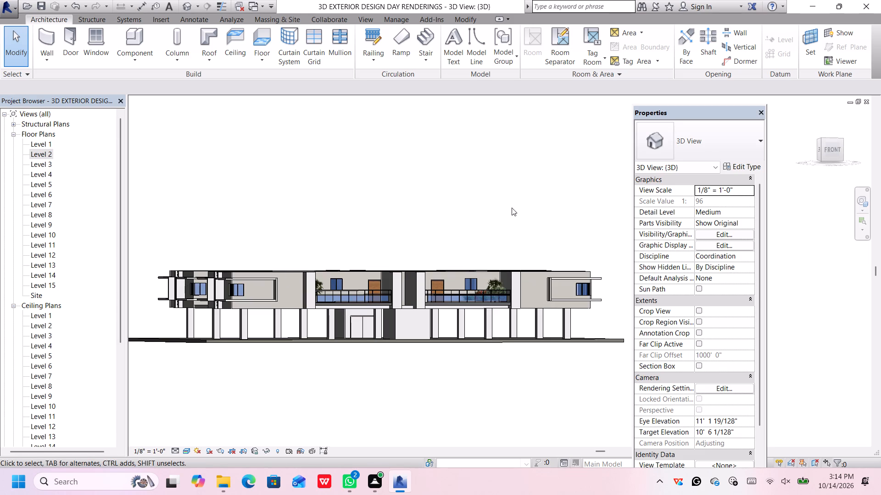
scroll(517, 214, "down", 2)
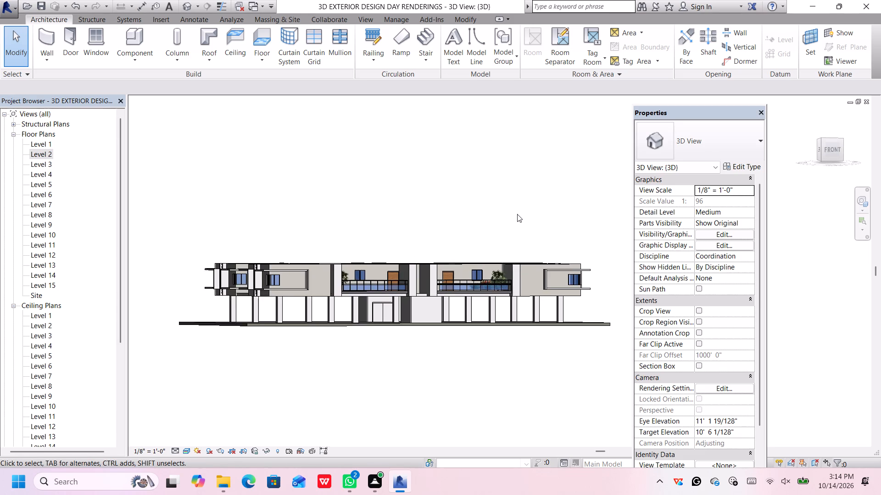
middle_click_drag(453, 214, 484, 308)
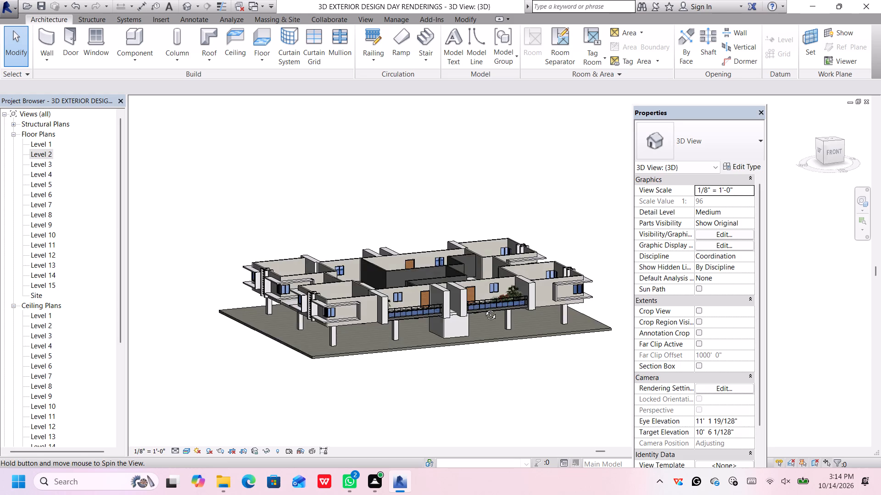
middle_click_drag(484, 308, 484, 313)
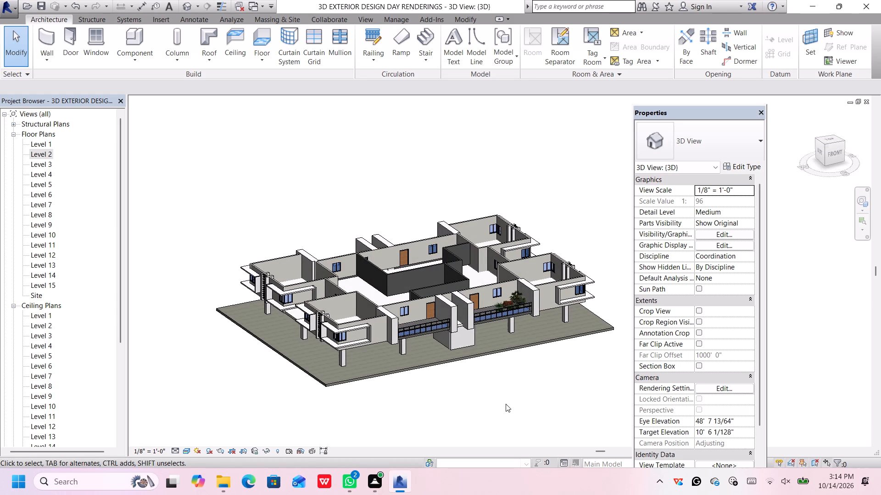
middle_click_drag(506, 404, 454, 319)
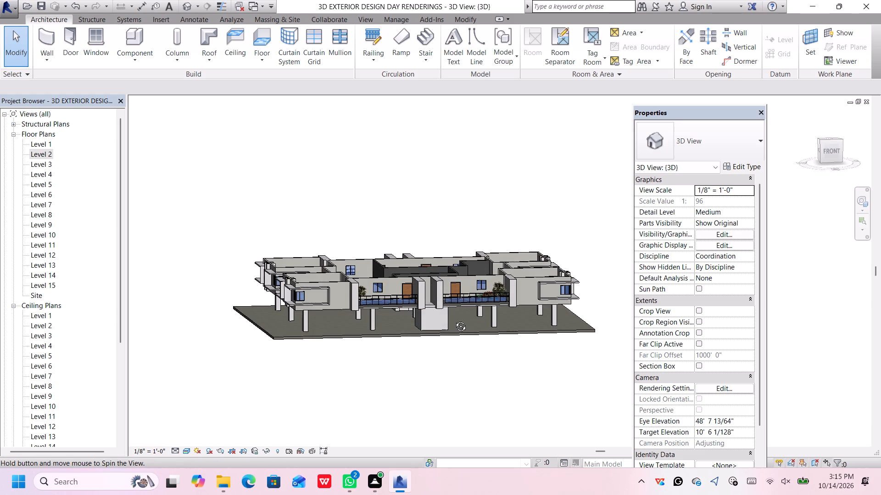
middle_click_drag(454, 319, 452, 317)
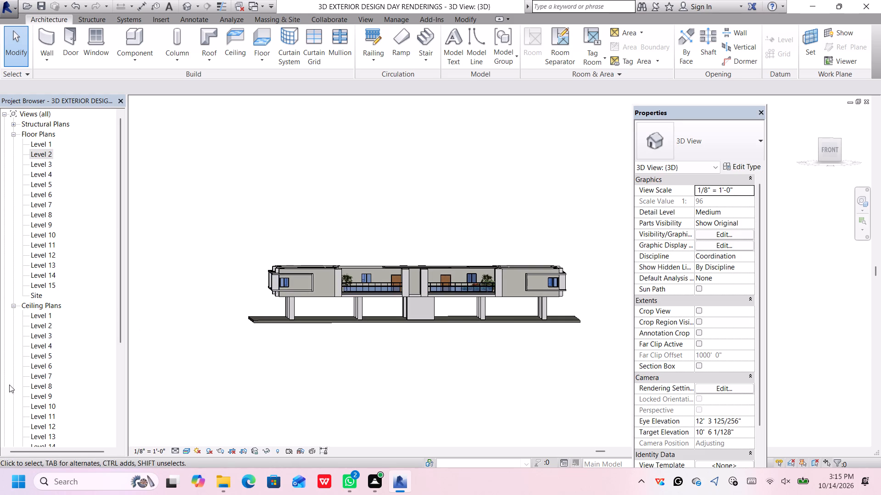
Open the South building elevation and examine the upper storey against the level lines.
scroll(57, 341, "down", 14)
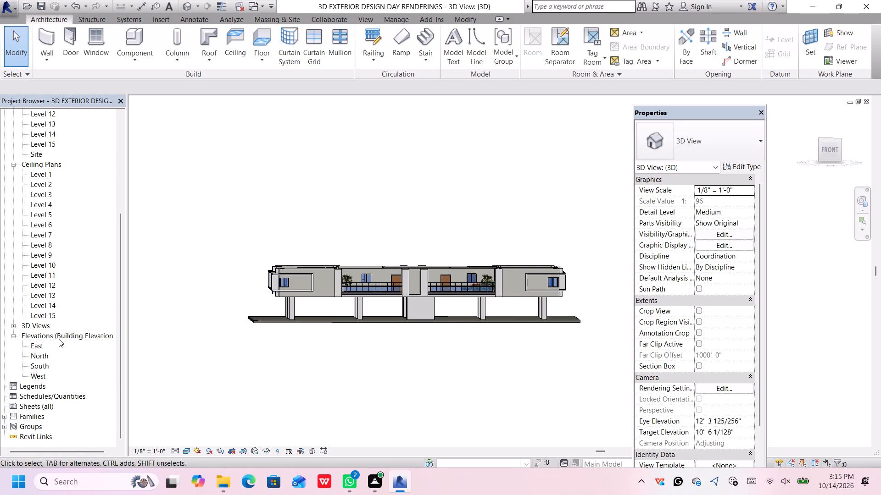
scroll(58, 339, "down", 1)
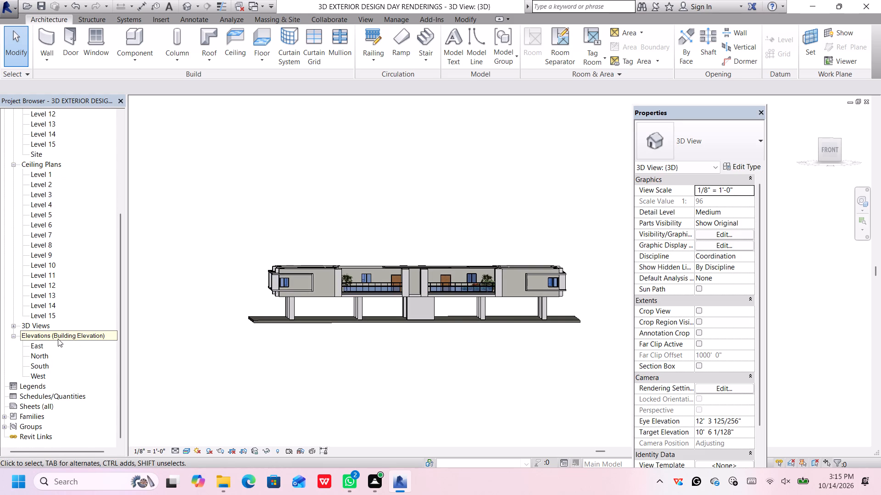
scroll(58, 339, "down", 4)
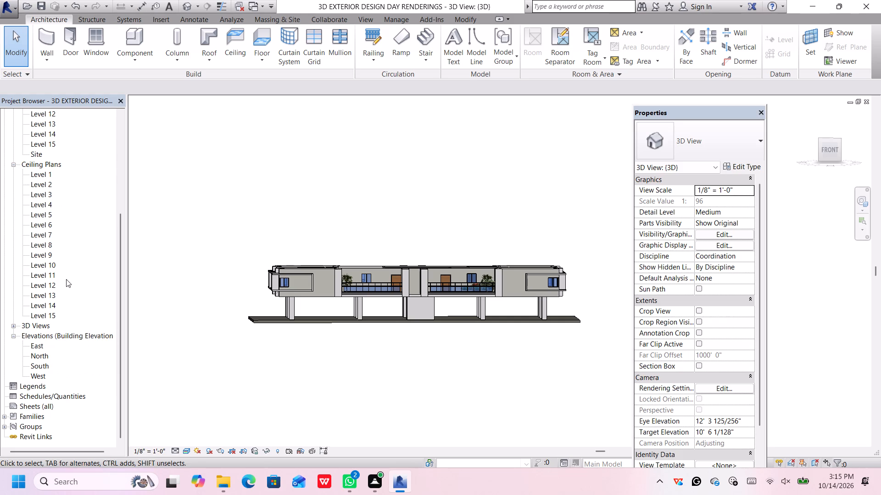
double_click(41, 364)
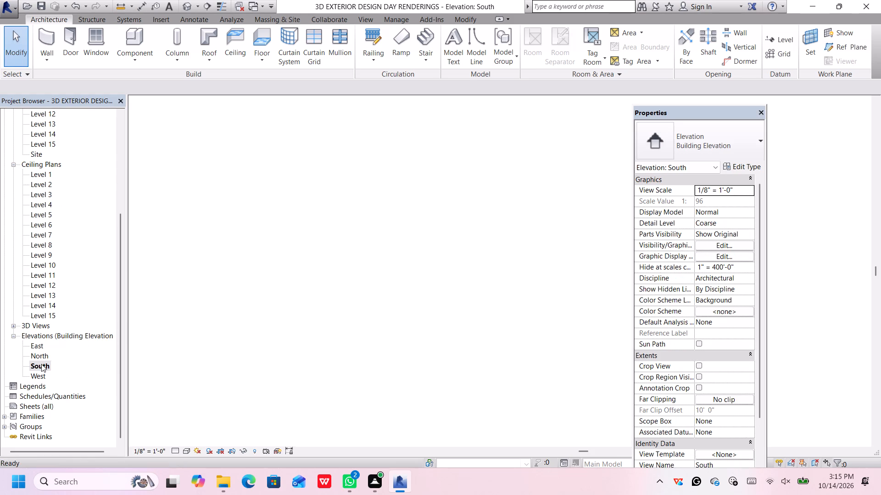
scroll(414, 300, "down", 4)
scroll(514, 302, "up", 2)
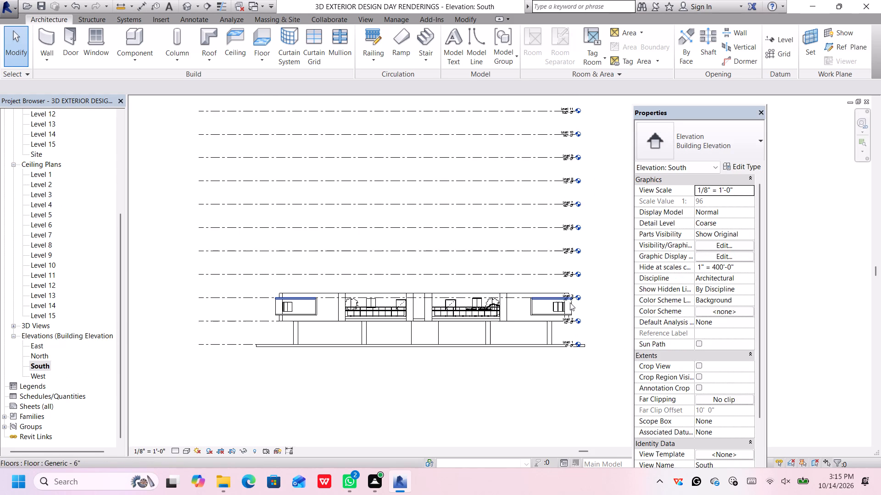
scroll(51, 208, "up", 2)
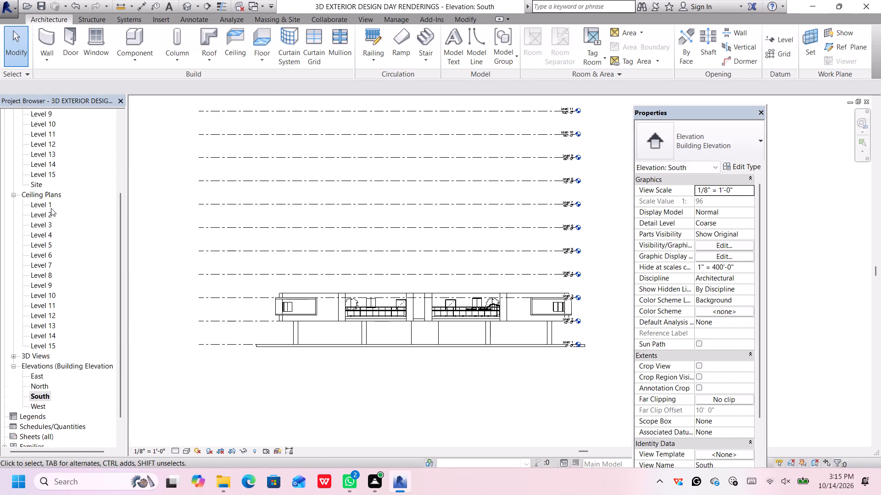
scroll(51, 208, "up", 16)
scroll(49, 147, "up", 2)
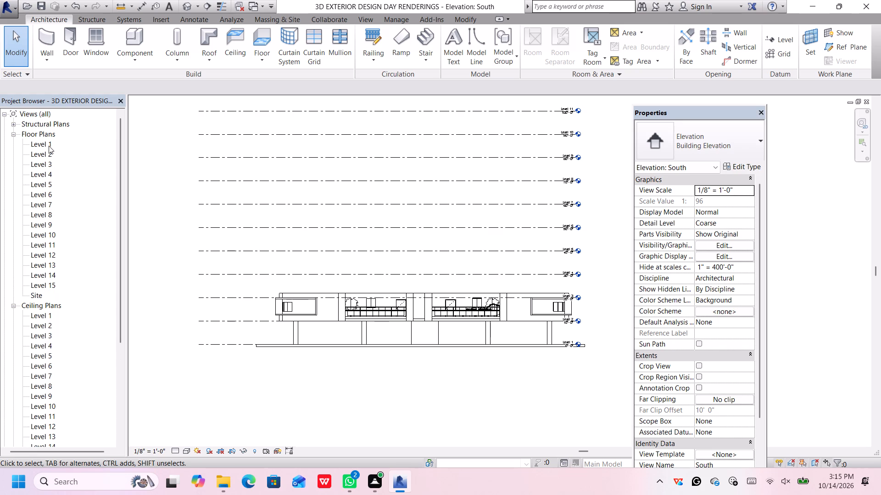
scroll(49, 146, "up", 3)
scroll(186, 4, "down", 1)
In the front-facing 3D view, select the entire upper storey above the columns and combine it into one model group.
left_click(187, 4)
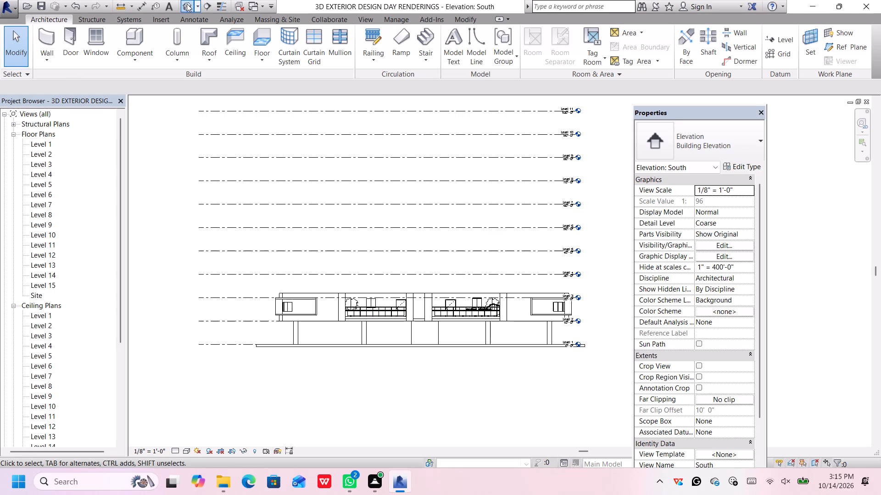
left_click(829, 147)
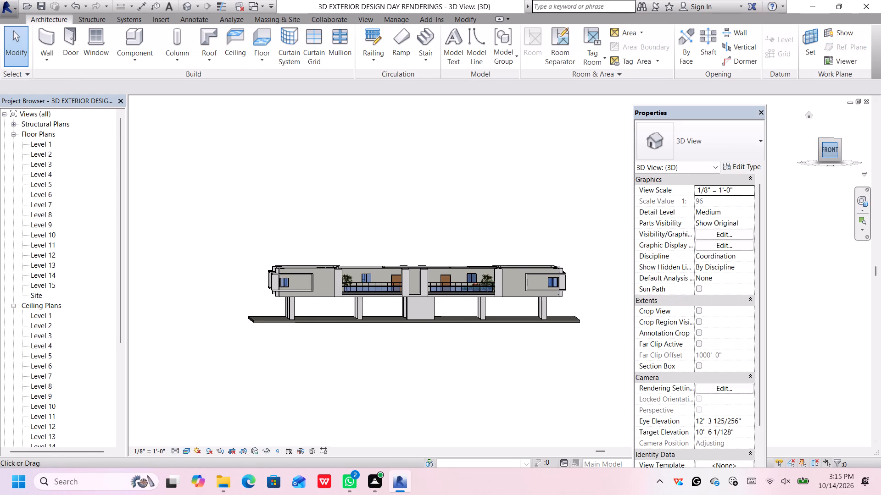
scroll(559, 271, "down", 2)
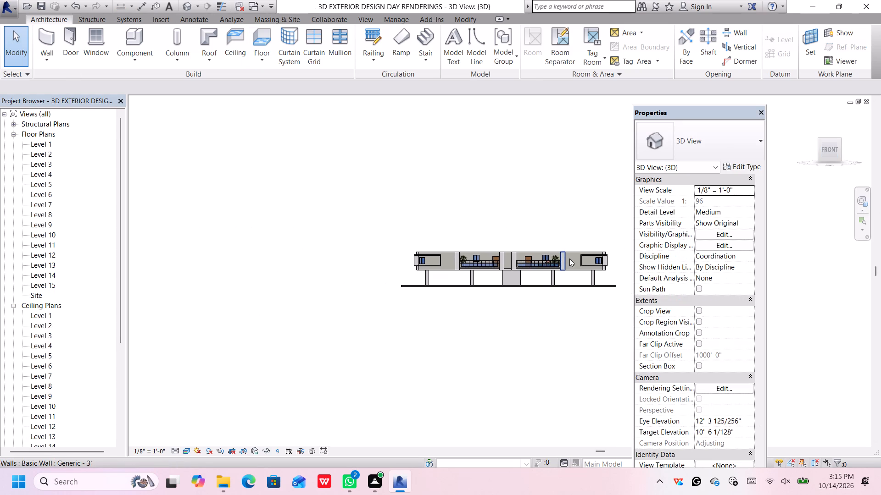
scroll(586, 253, "down", 7)
middle_click_drag(602, 239, 579, 255)
scroll(585, 245, "down", 2)
middle_click(579, 255)
scroll(580, 253, "up", 11)
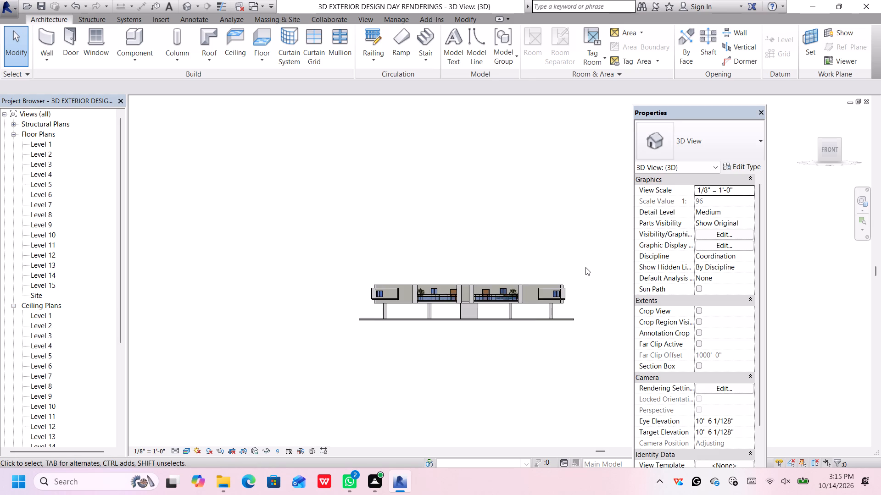
scroll(585, 267, "up", 3)
scroll(563, 286, "down", 1)
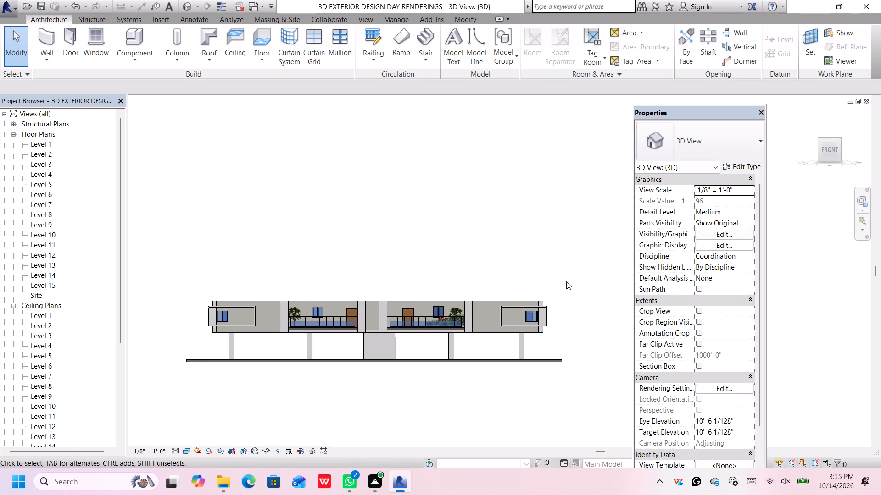
left_click_drag(582, 280, 325, 314)
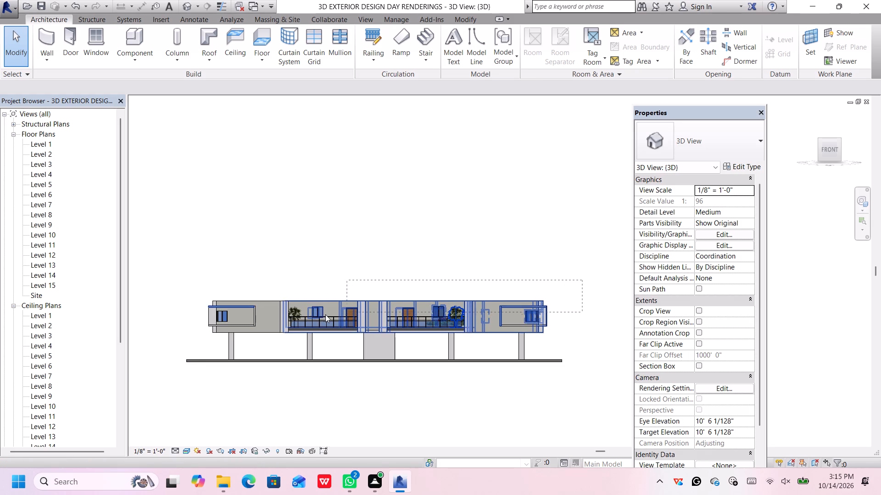
left_click_drag(325, 314, 208, 330)
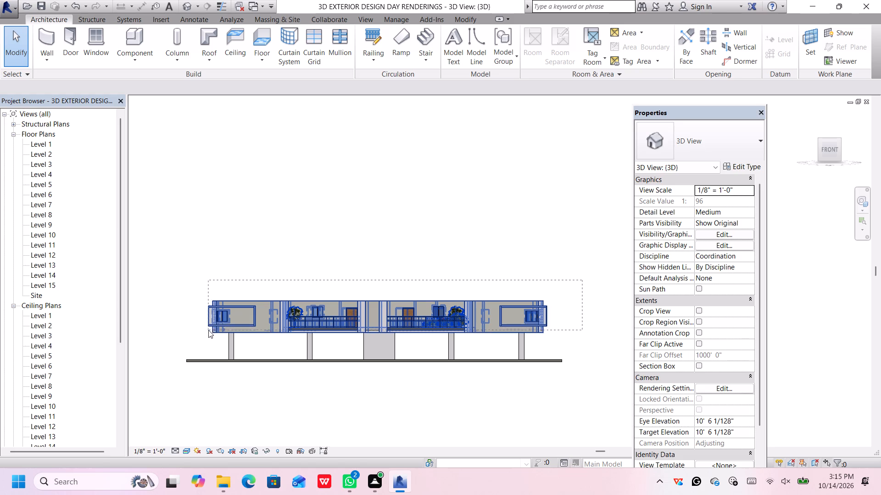
left_click_drag(208, 330, 201, 331)
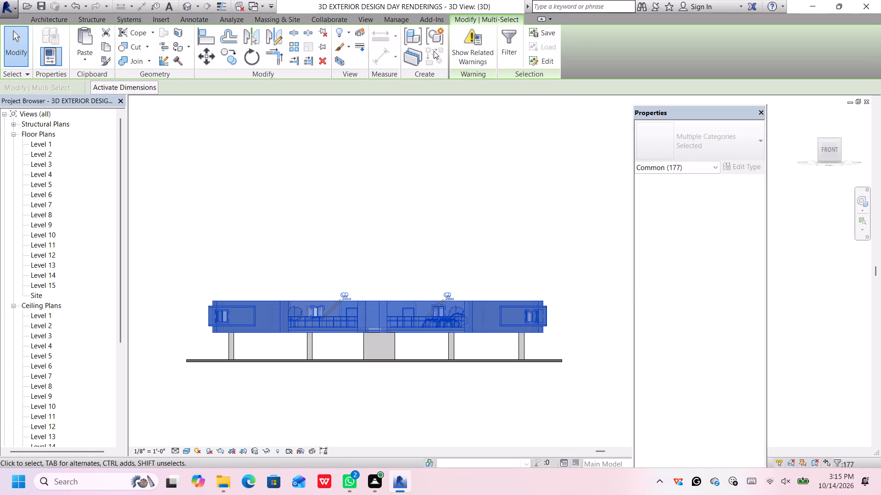
left_click(437, 29)
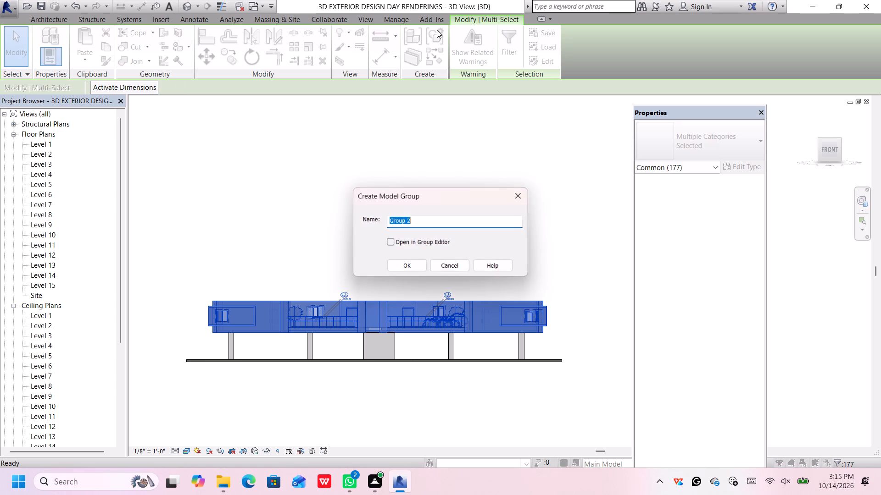
left_click(417, 264)
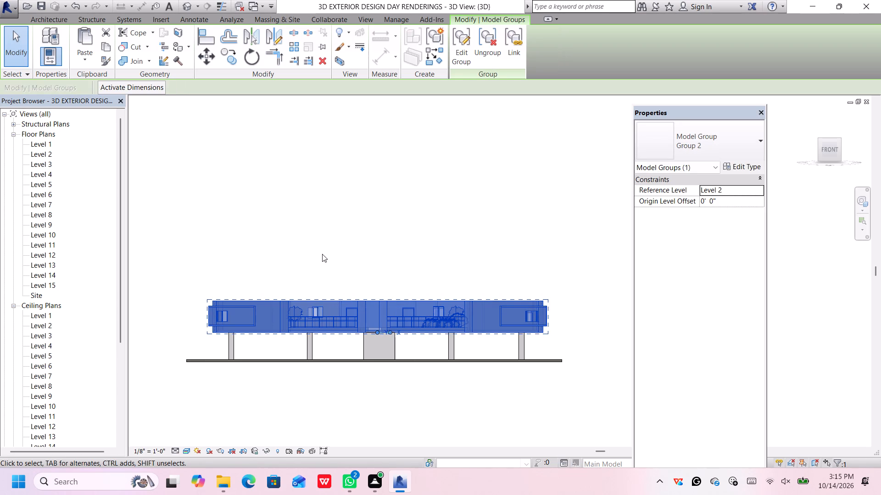
In the South elevation, copy the grouped Level 2 storey and paste it directly above the original, about 16 ft up.
scroll(25, 328, "down", 16)
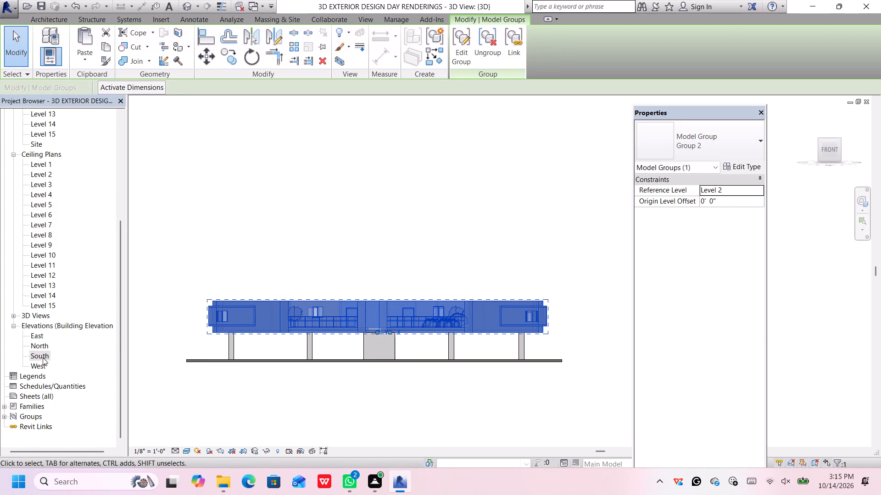
double_click(43, 354)
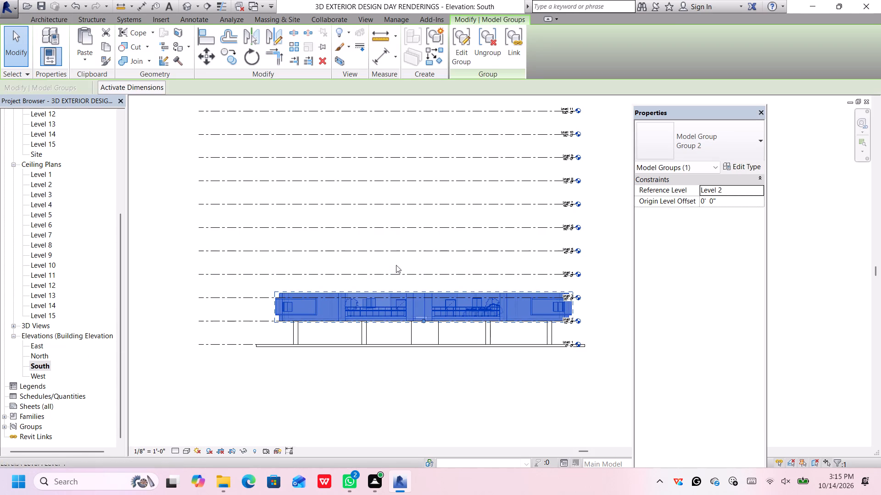
middle_click_drag(510, 202, 517, 236)
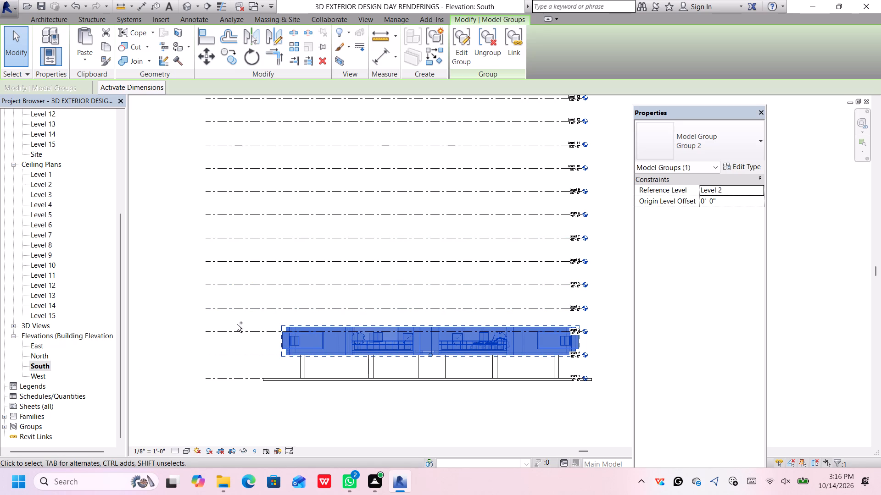
key("ctrl+v")
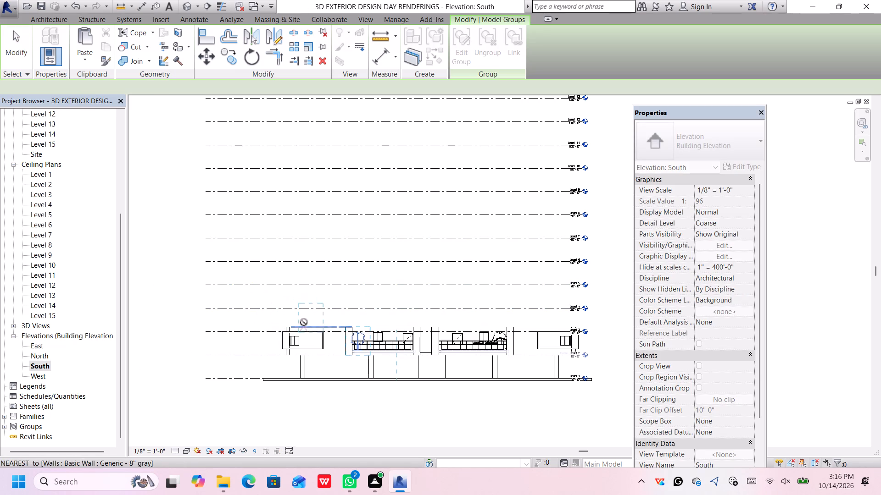
key("Escape")
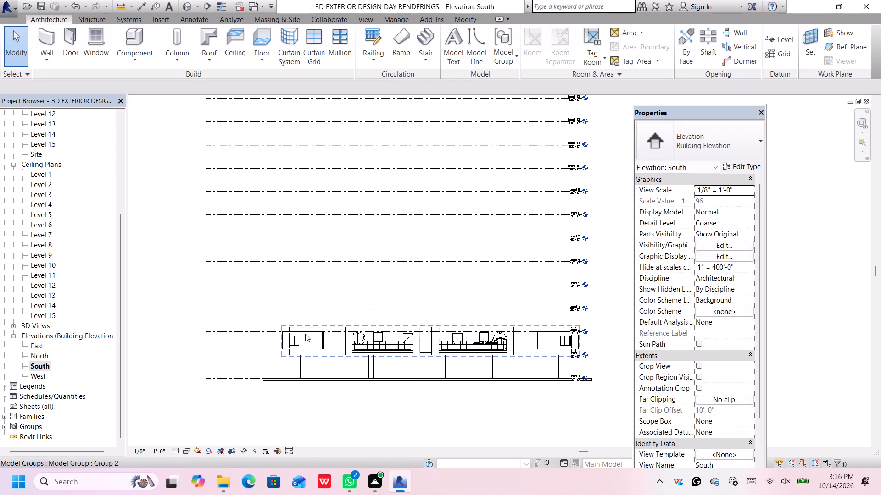
left_click(309, 327)
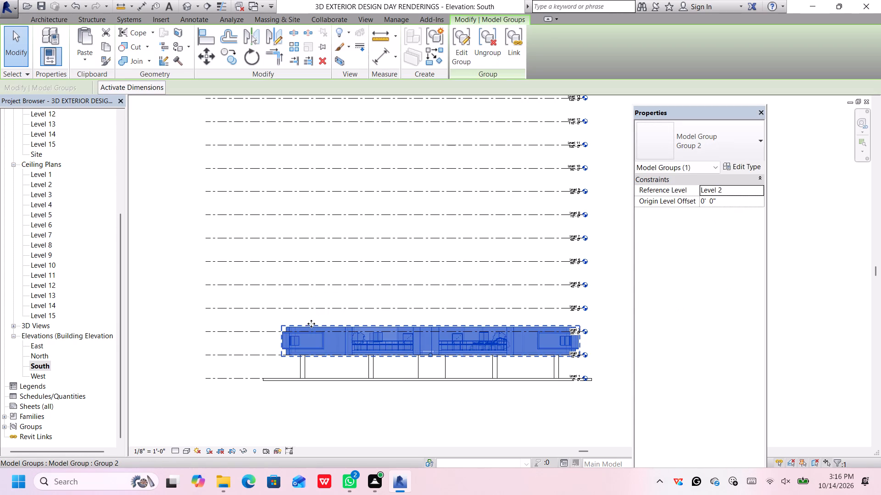
key("ctrl+c")
key("ctrl+v")
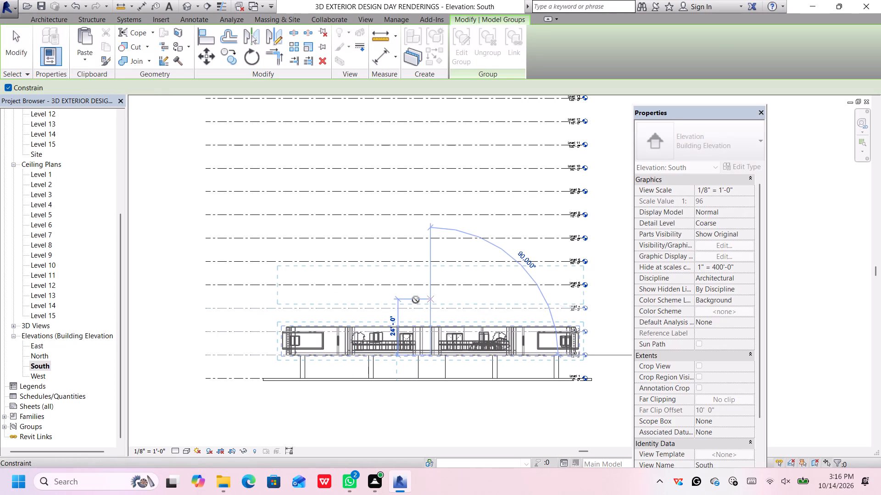
left_click(434, 316)
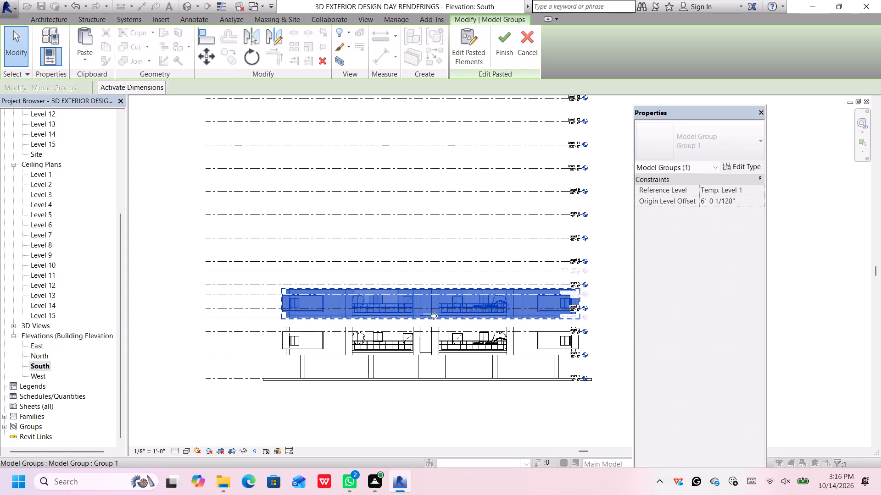
Nudge the pasted storey straight down until its base meets the top of the Level 2 storey.
key("Down")
key("Down")
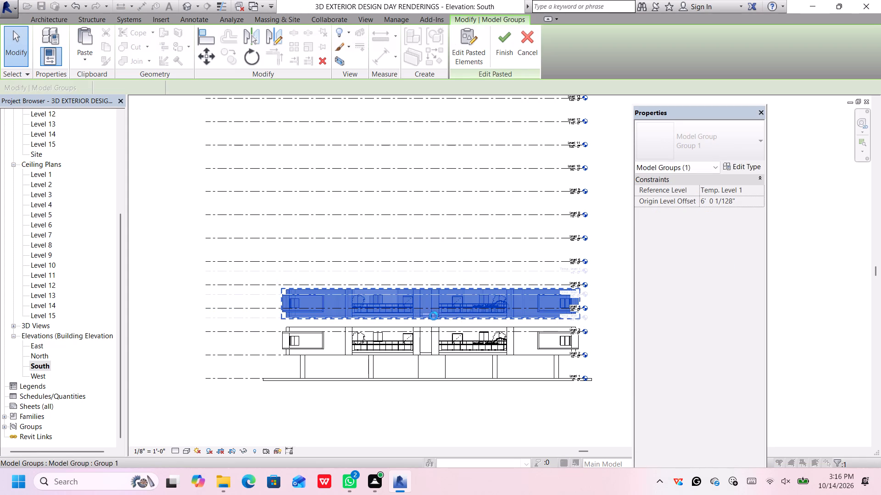
key("Down")
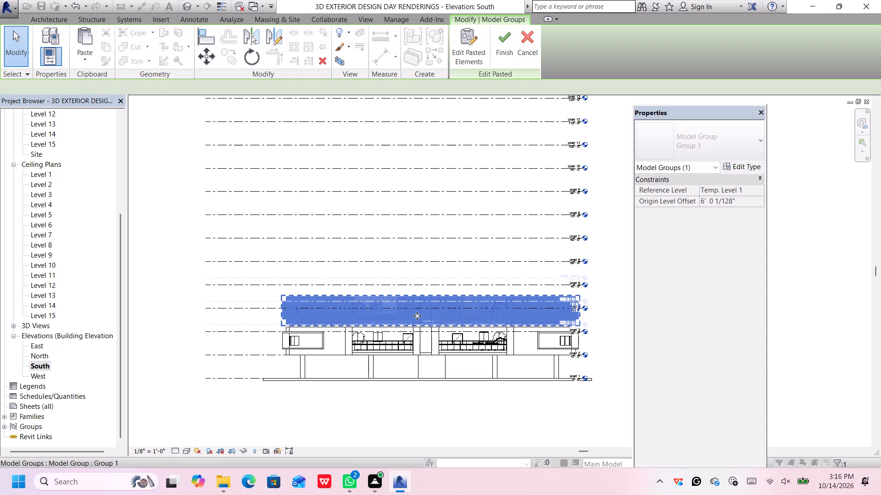
scroll(307, 326, "up", 4)
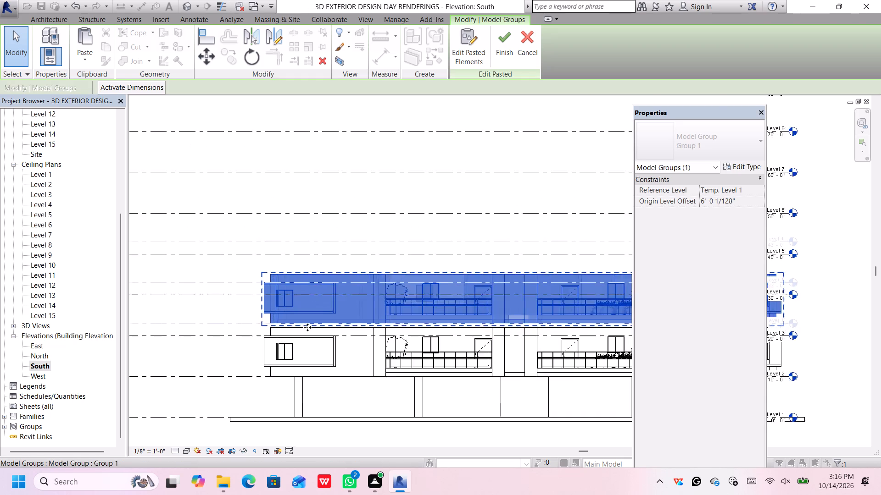
scroll(307, 327, "up", 10)
key("Down")
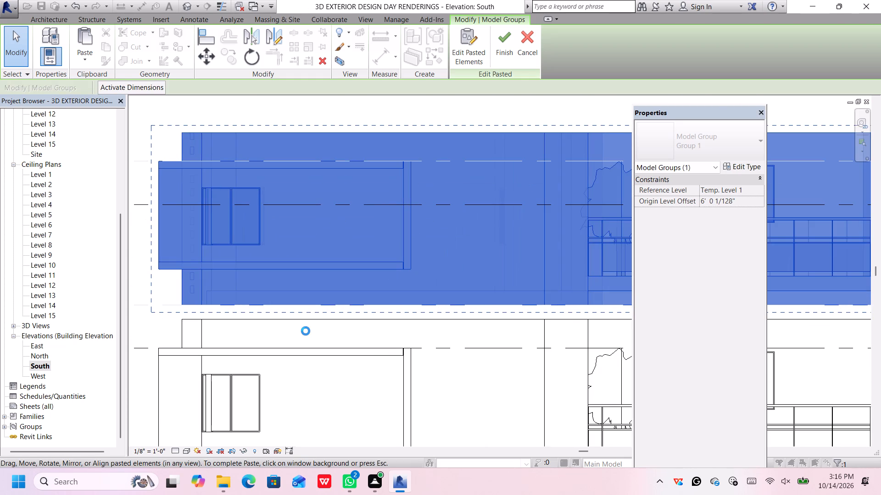
key("Down")
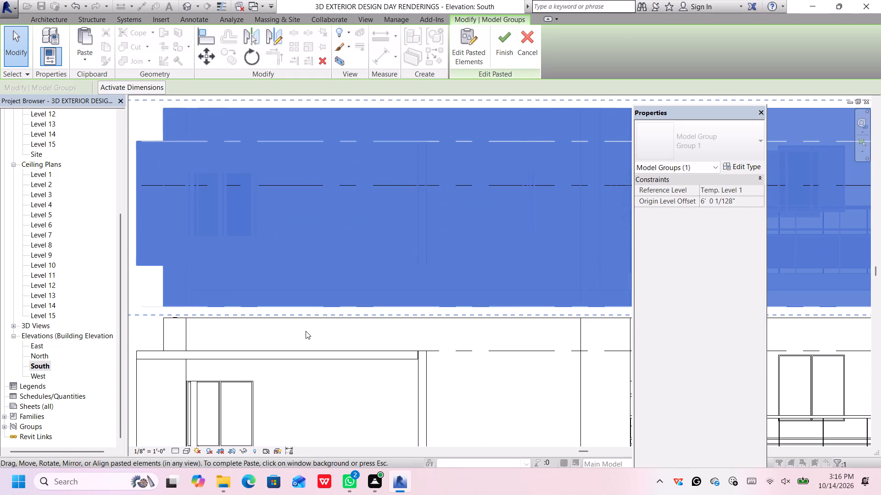
key("Down")
key("Down")
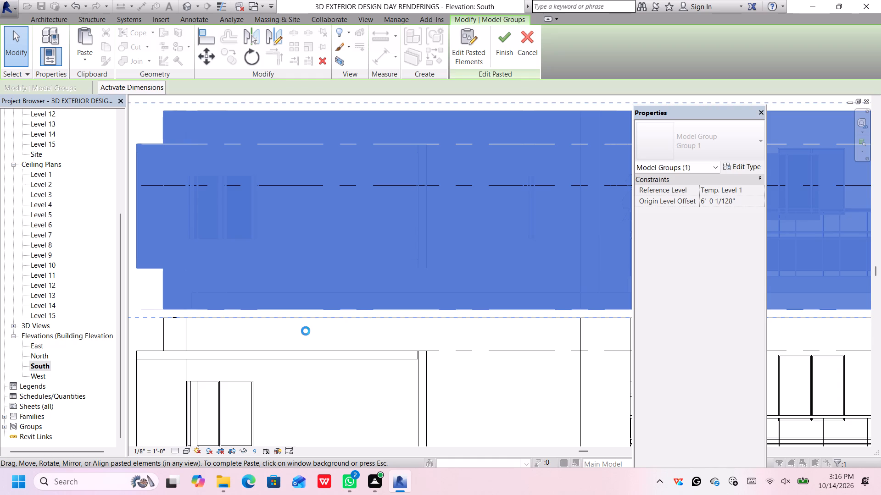
key("Down")
key("Down")
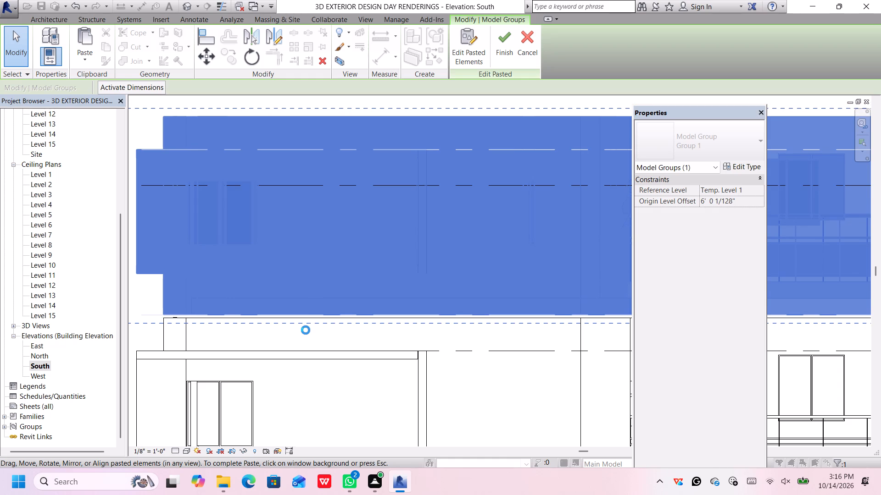
Finish the first pasted storey and paste another copy of the group vertically in line above it.
scroll(286, 321, "down", 3)
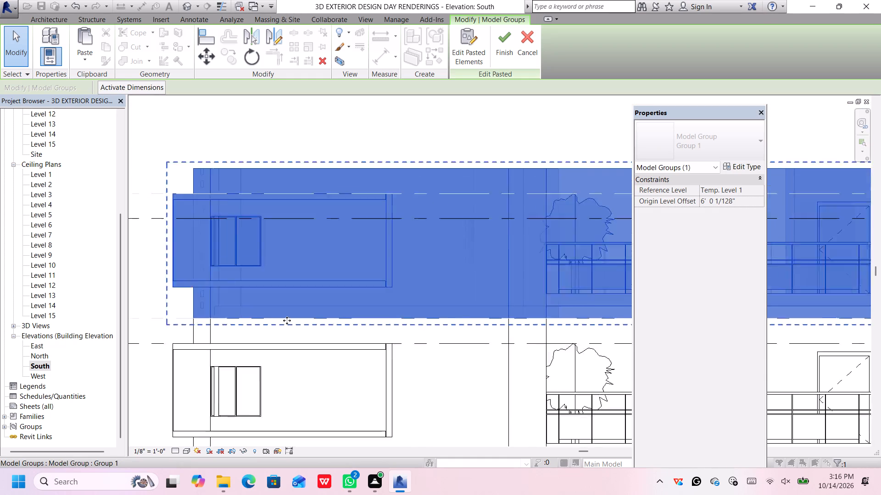
scroll(287, 320, "down", 10)
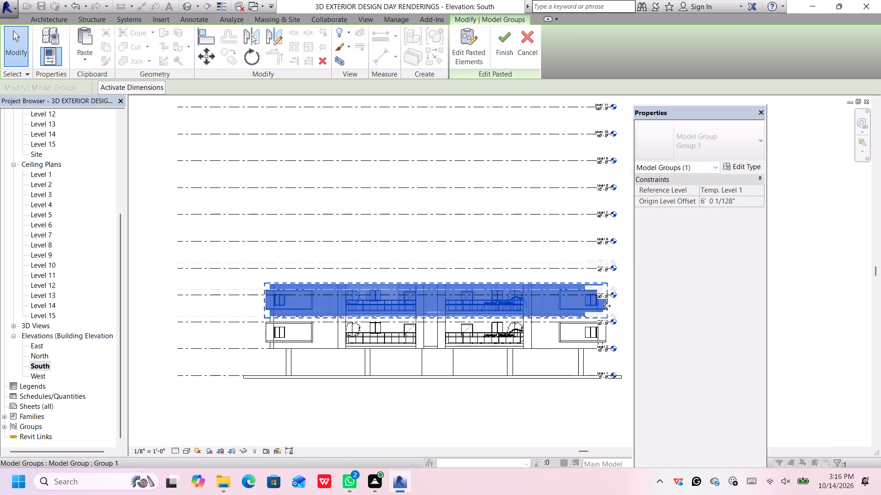
middle_click_drag(621, 301, 559, 304)
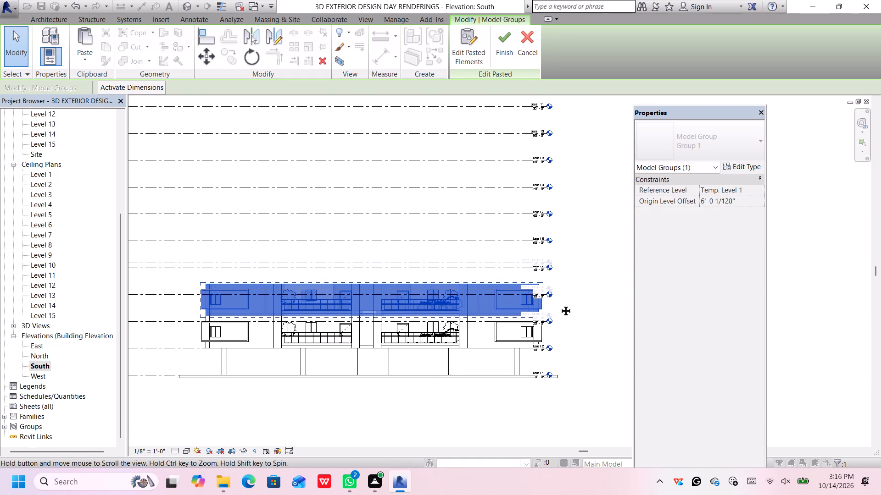
middle_click_drag(559, 304, 576, 316)
scroll(460, 319, "up", 2)
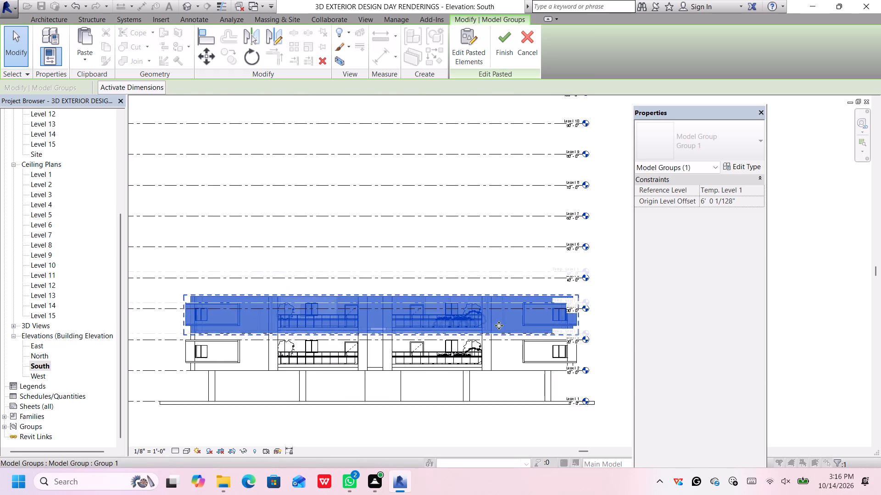
scroll(499, 325, "up", 2)
scroll(524, 334, "down", 3)
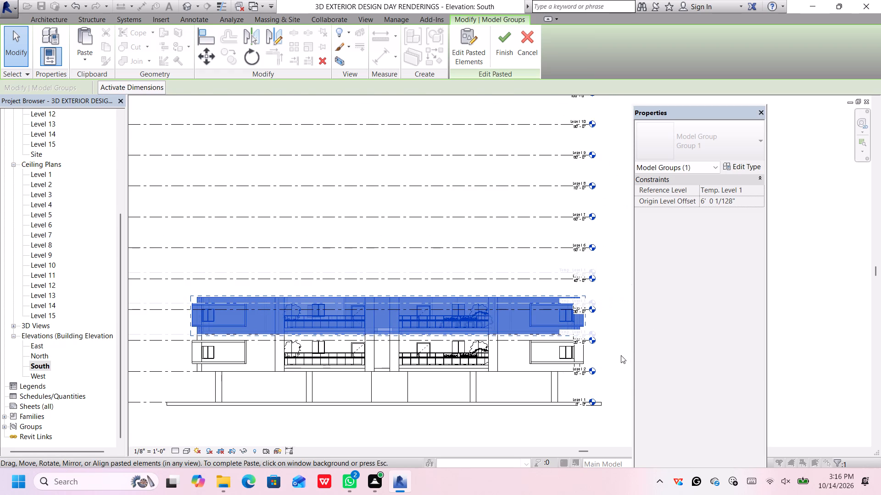
middle_click_drag(617, 352, 629, 362)
middle_click_drag(622, 352, 620, 333)
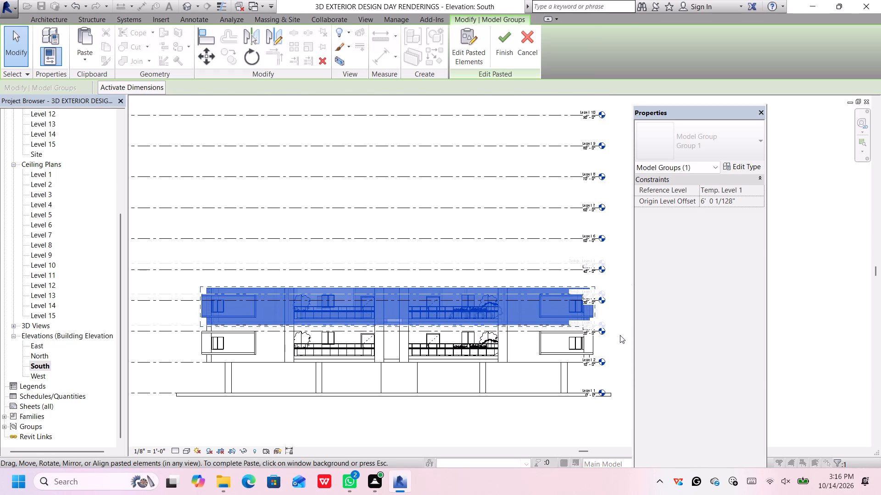
key("ctrl+v")
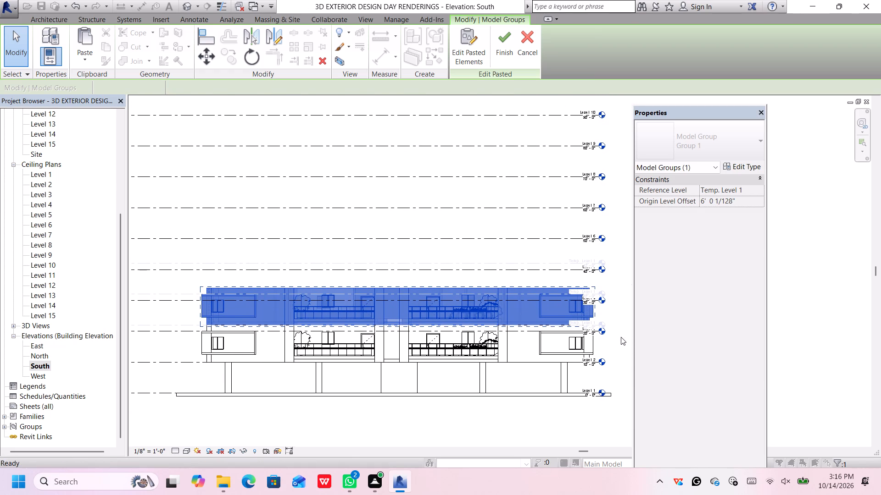
left_click(487, 275)
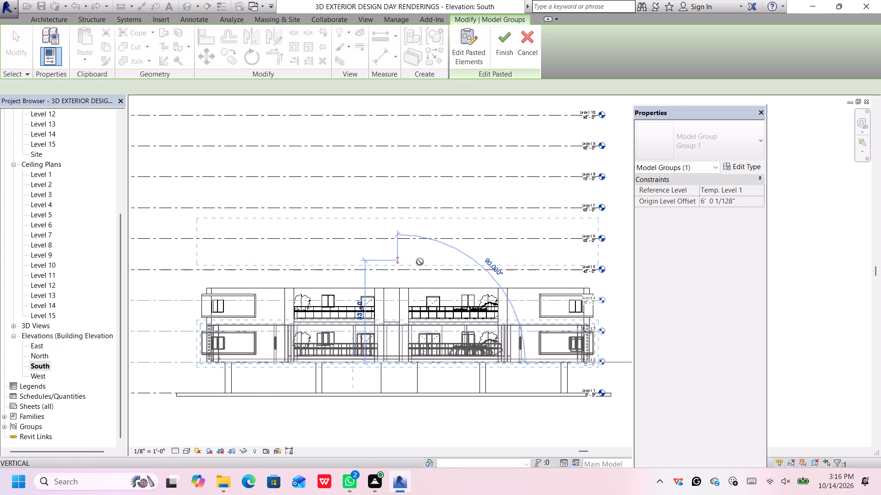
left_click(396, 280)
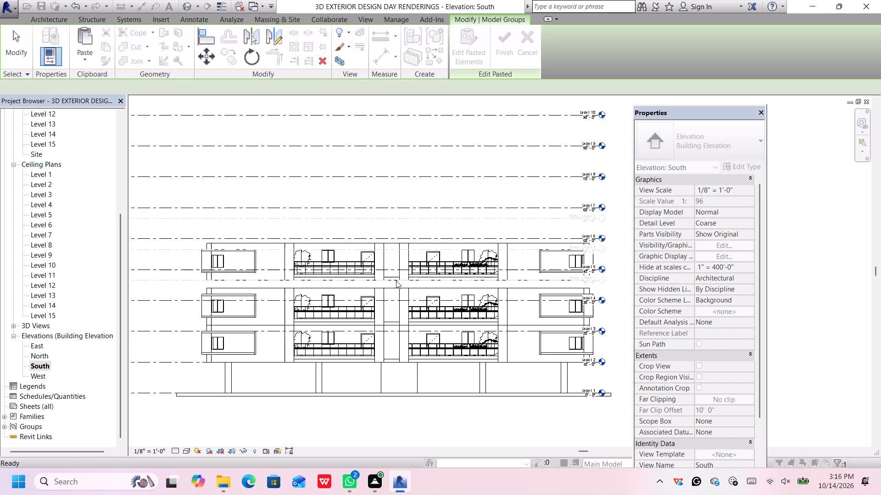
Nudge the newly pasted third storey down until it rests on top of the storey below.
key("Down")
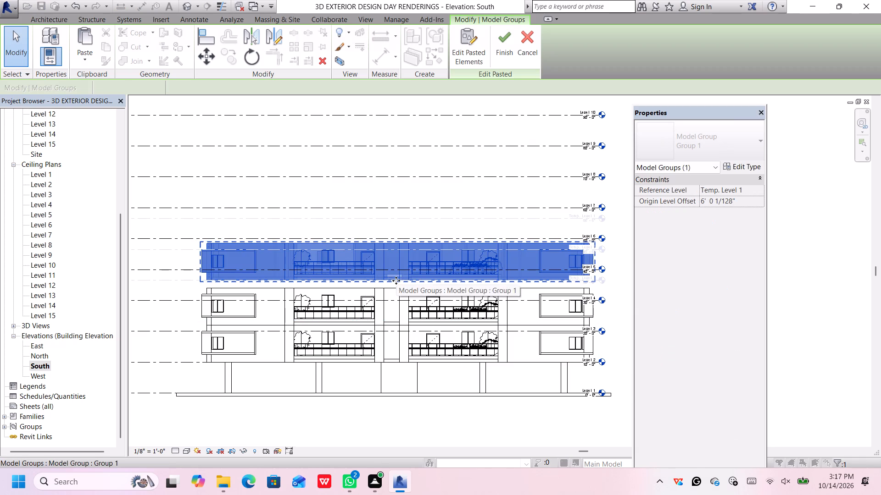
key("Down")
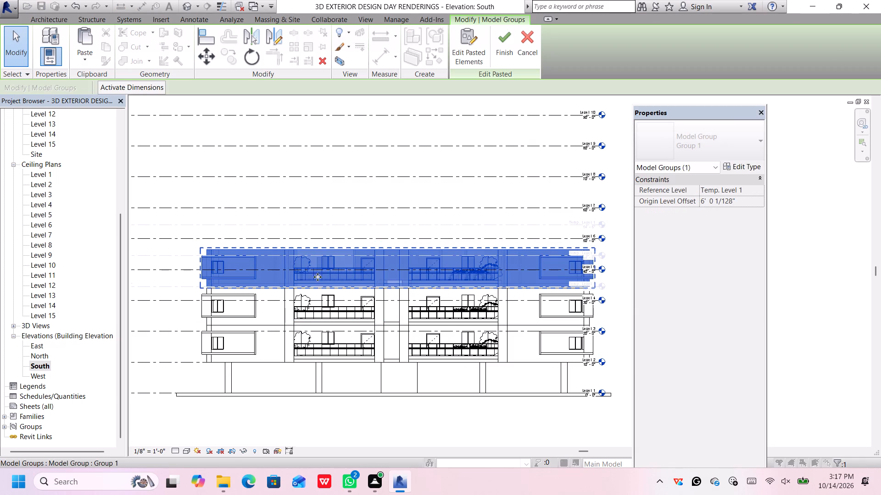
scroll(303, 282, "up", 1)
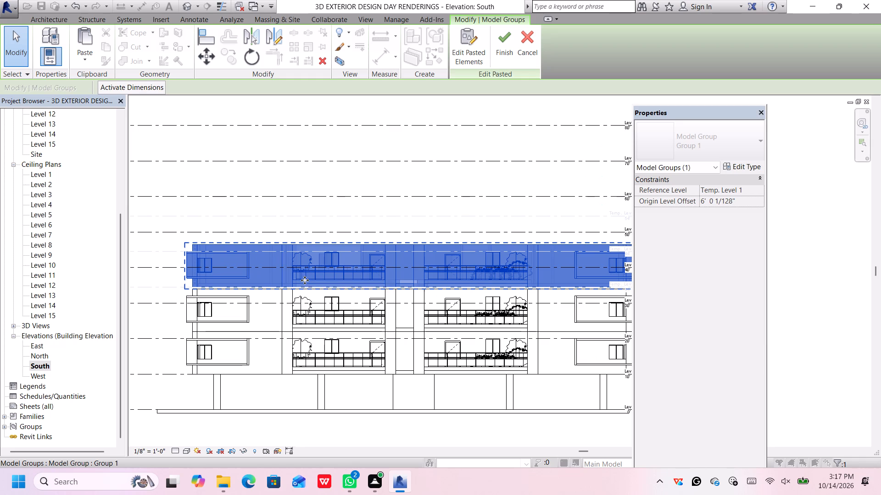
key("Down")
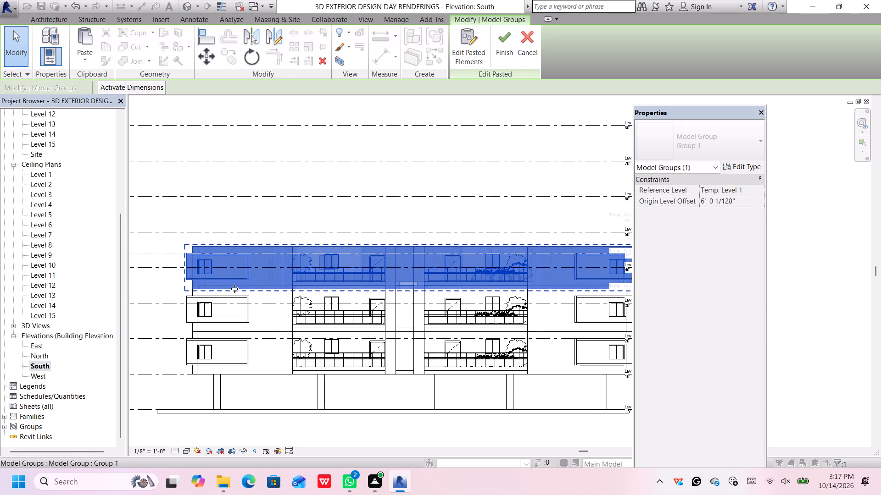
scroll(233, 289, "up", 6)
Finish the third storey and paste another copy of the group vertically in line, 40 ft above the original at Level 6.
scroll(217, 293, "down", 8)
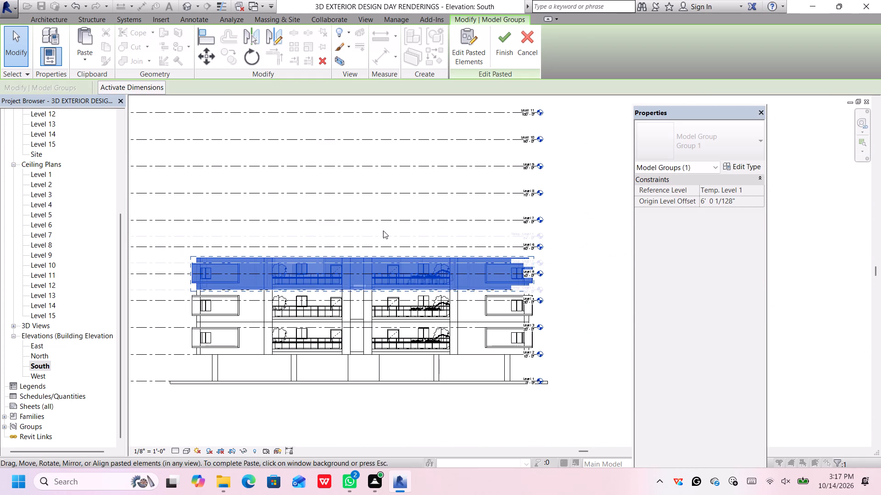
middle_click_drag(391, 230, 416, 235)
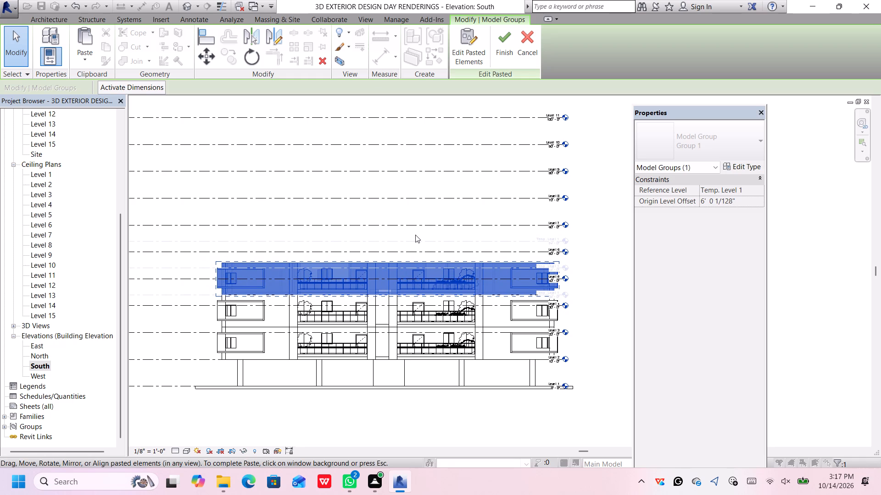
key("ctrl+v")
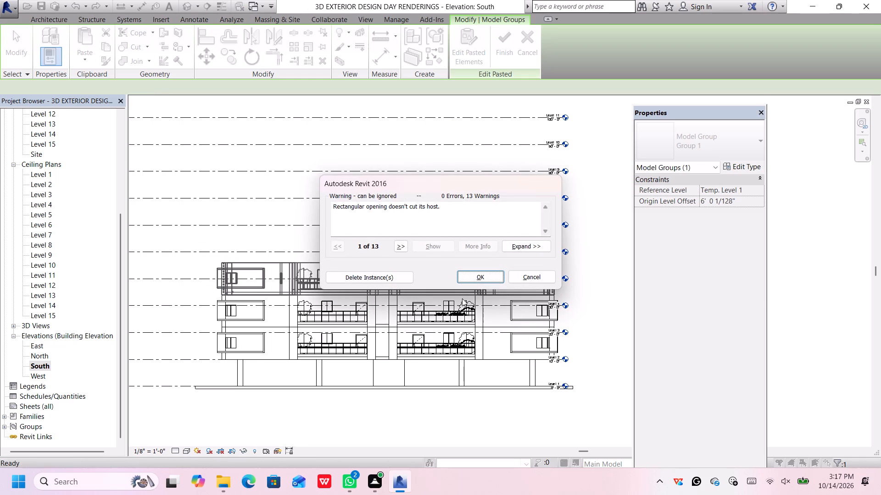
left_click(489, 277)
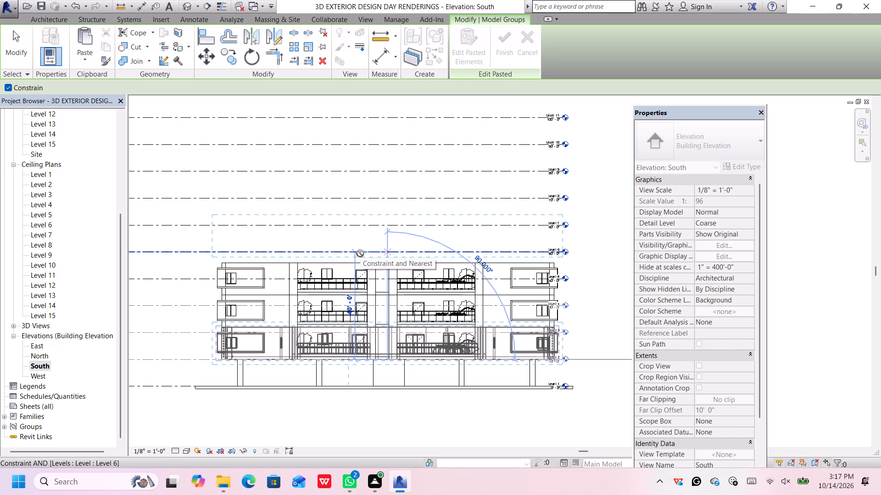
left_click(361, 253)
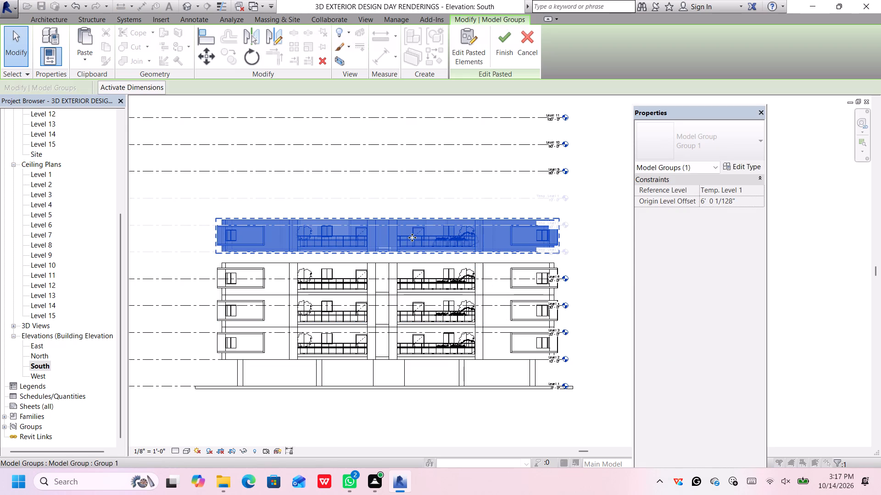
Nudge the pasted fourth storey straight down until its base meets the top of the third storey.
key("Down")
key("Down")
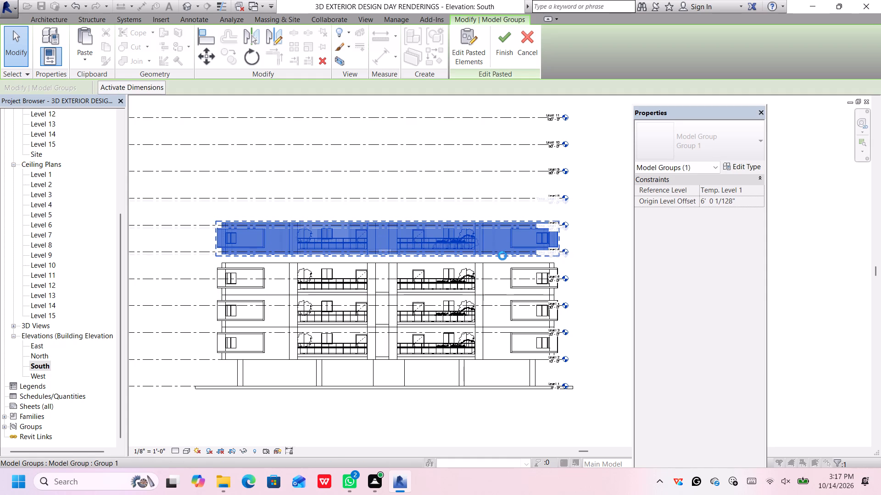
key("Down")
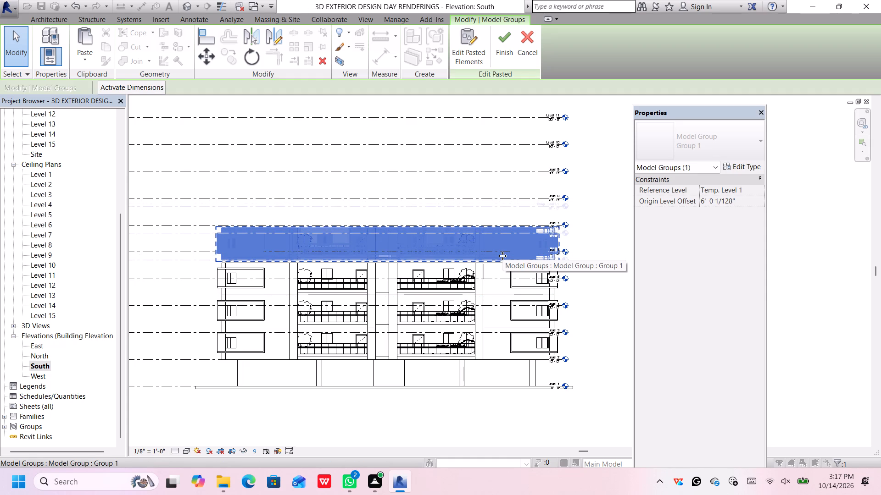
key("Down")
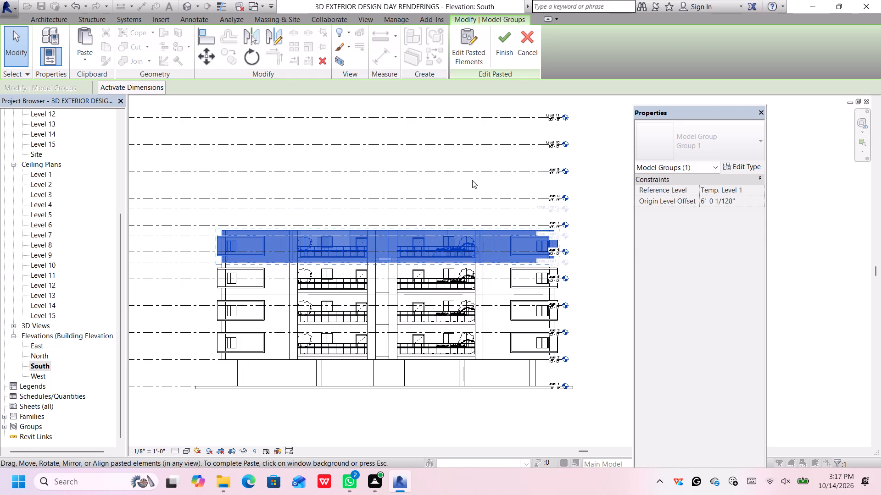
scroll(196, 270, "up", 4)
Finish the fourth storey and paste a fifth copy of the group vertically in line, about 52 ft above the original.
scroll(245, 267, "down", 6)
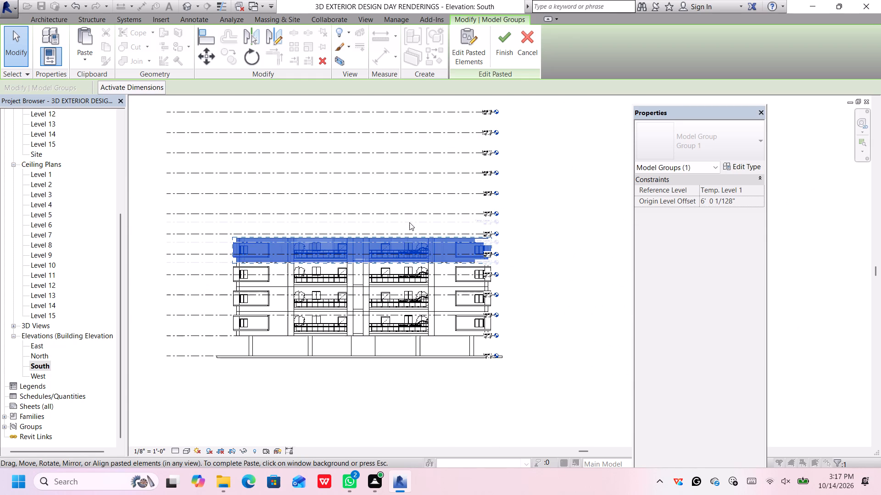
key("ctrl+v")
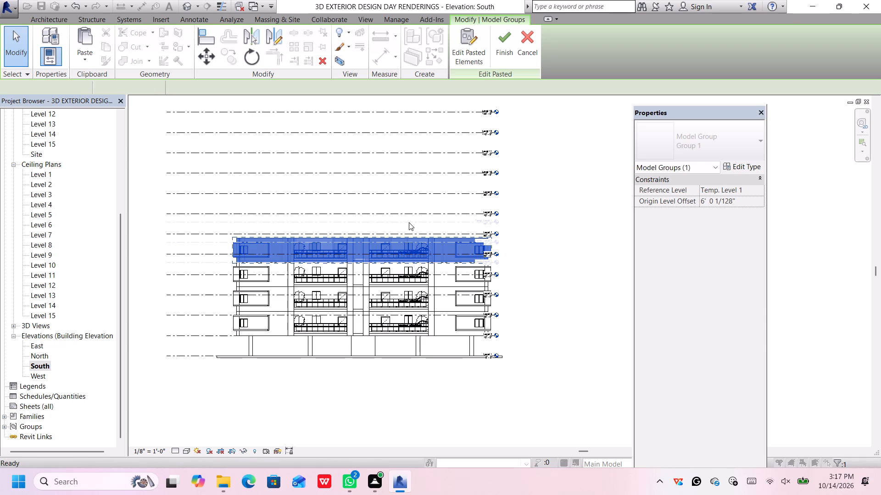
left_click(483, 276)
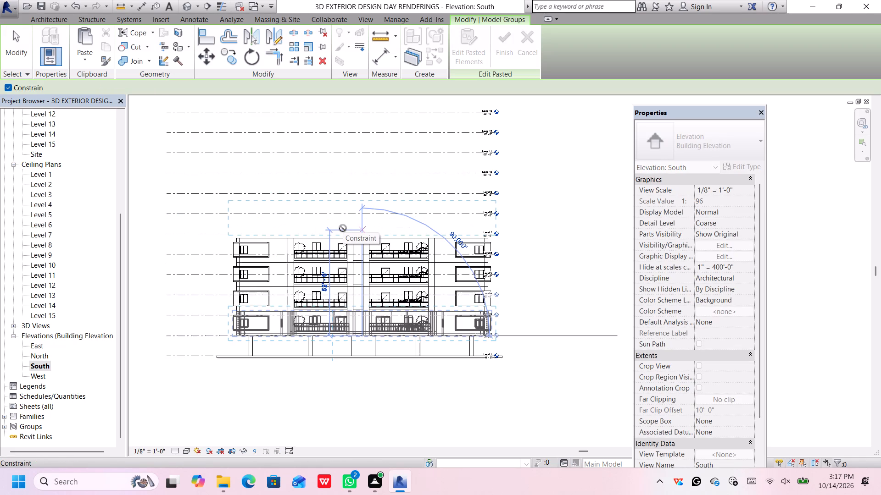
left_click(343, 228)
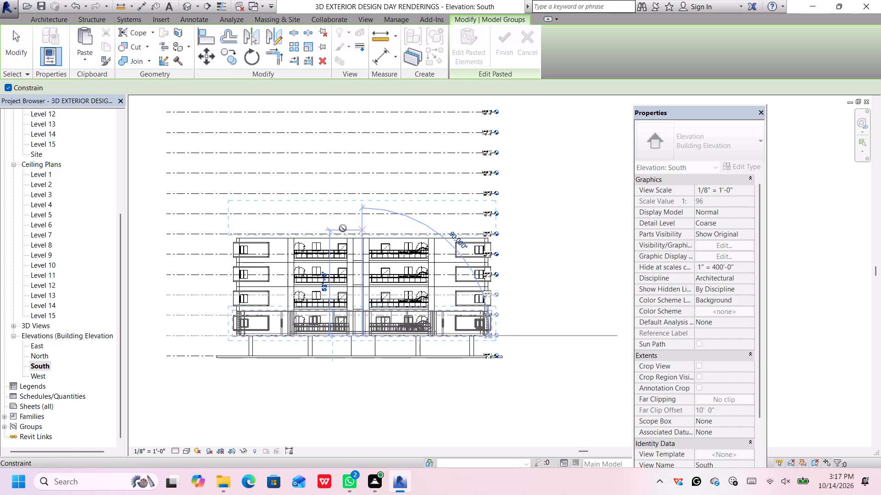
Nudge the fifth storey straight down until it rests on the fourth storey, and finish the paste.
key("Down")
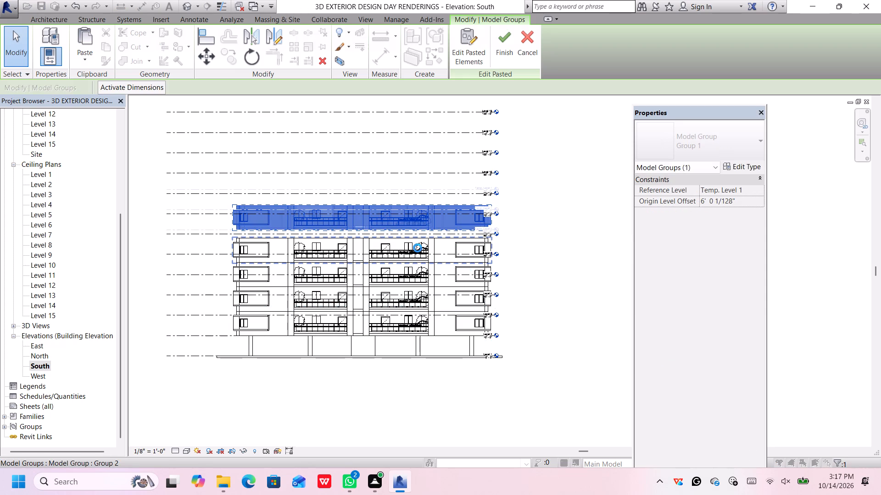
scroll(294, 227, "up", 4)
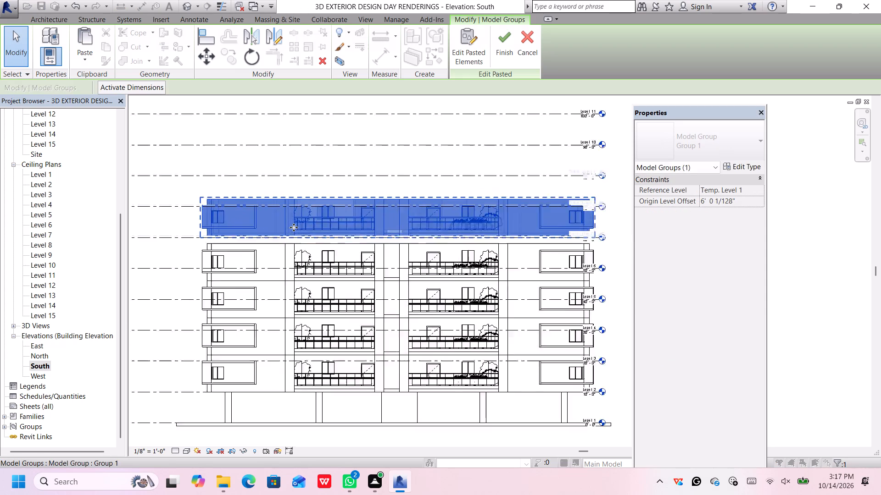
scroll(294, 227, "up", 1)
key("Down")
key("Down")
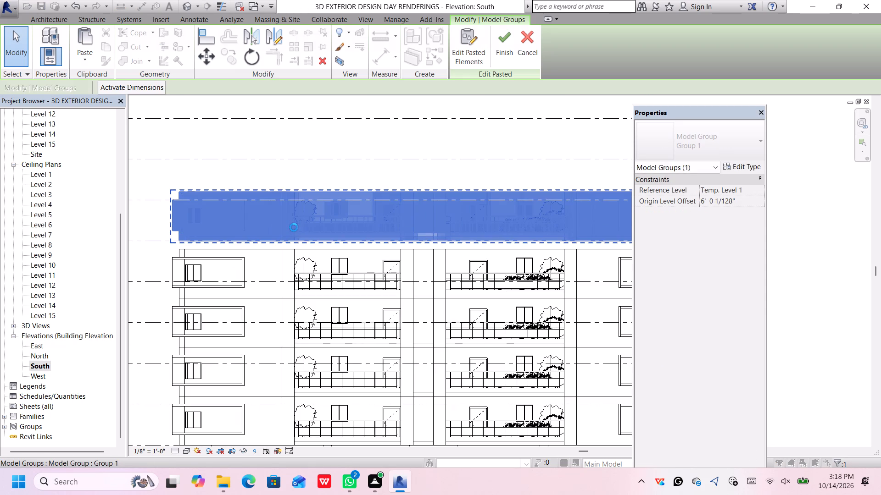
key("Down")
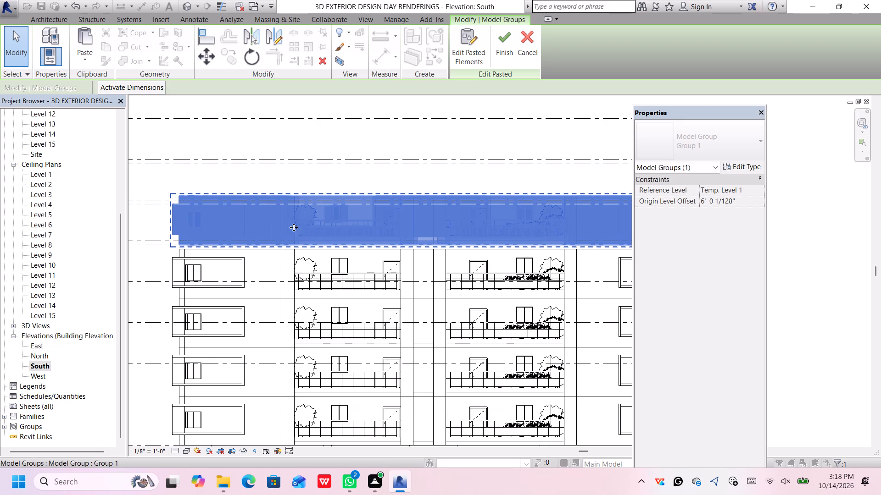
key("Down")
key("Down")
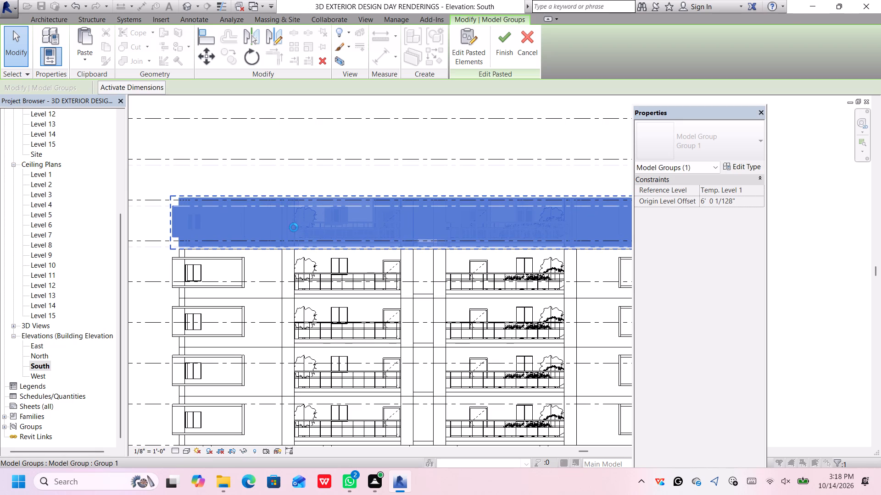
scroll(200, 249, "up", 4)
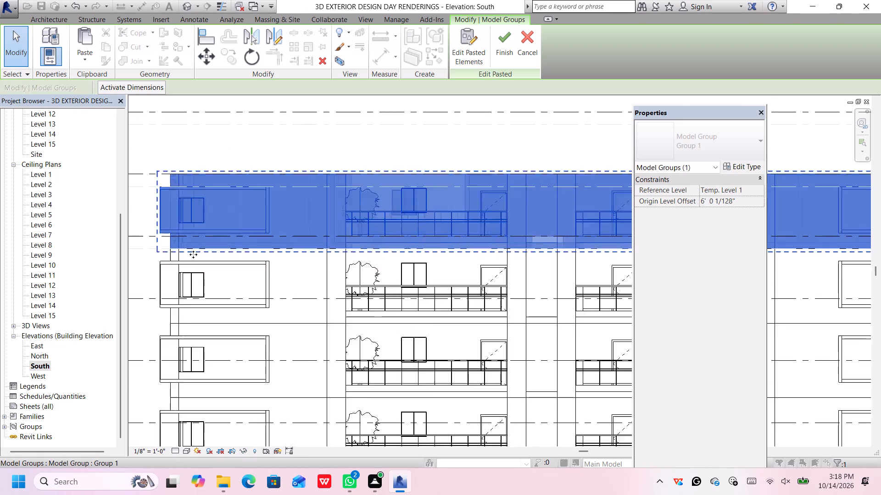
scroll(193, 254, "up", 2)
scroll(193, 255, "down", 7)
scroll(194, 253, "up", 1)
scroll(194, 253, "down", 4)
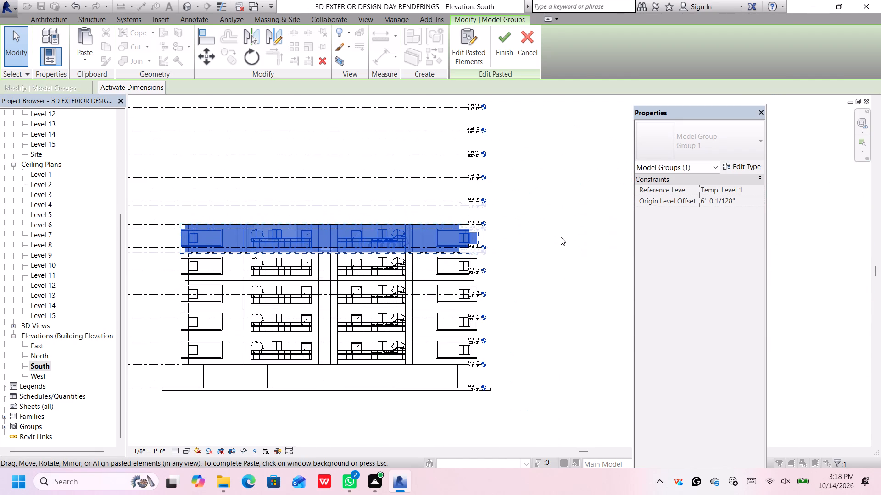
left_click(562, 237)
left_click(486, 276)
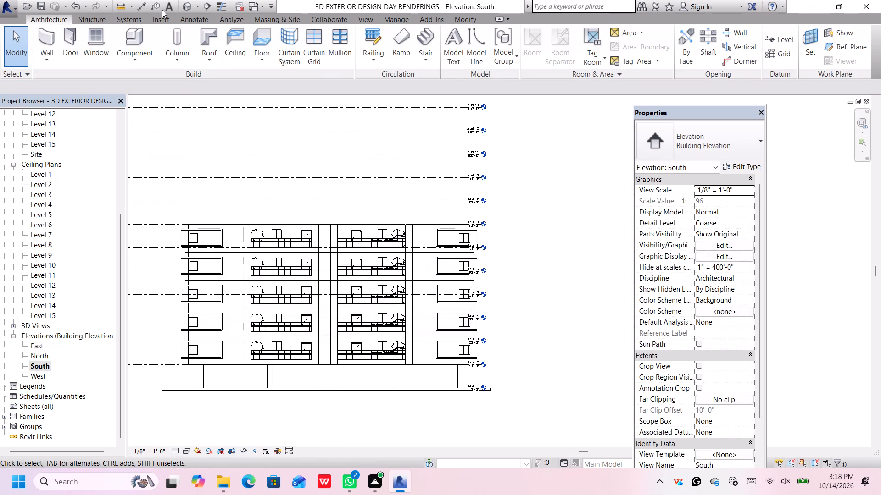
Open the default 3D view in a top-front-left isometric orientation and examine the stacked storeys and the open top storey.
left_click(186, 4)
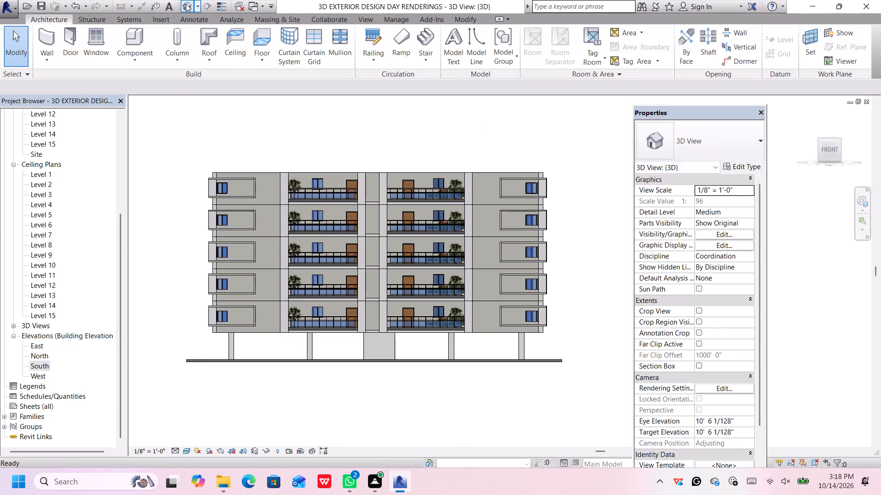
left_click(820, 140)
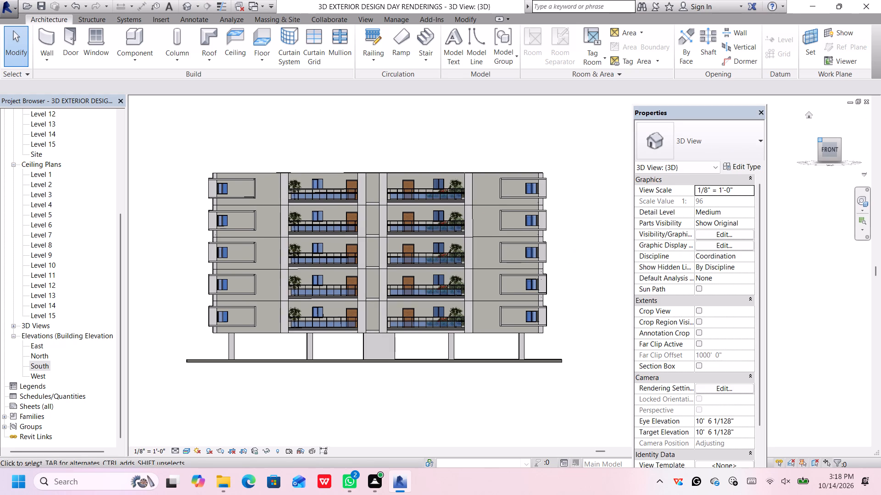
scroll(596, 226, "down", 1)
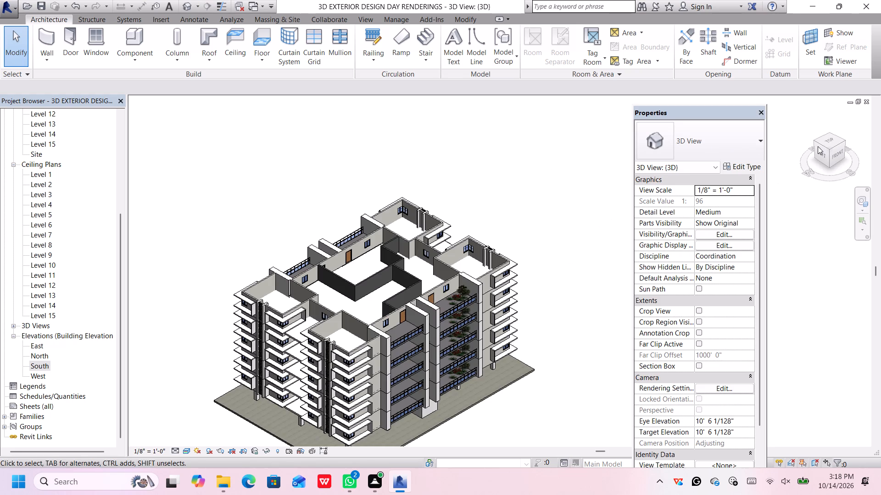
scroll(537, 388, "up", 2)
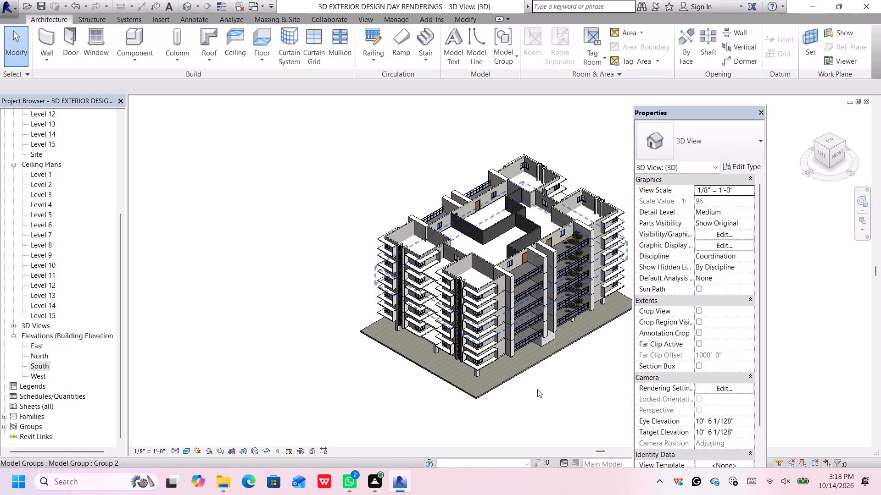
scroll(537, 389, "up", 2)
middle_click_drag(547, 369, 524, 368)
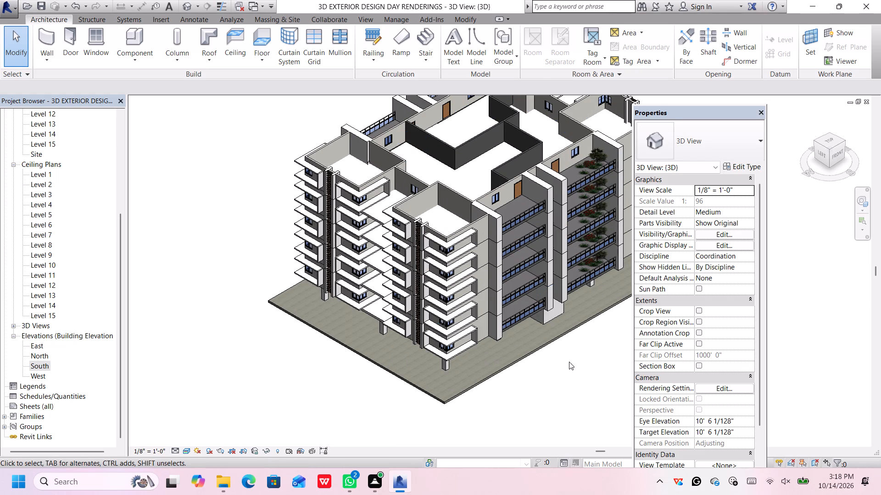
scroll(593, 301, "down", 2)
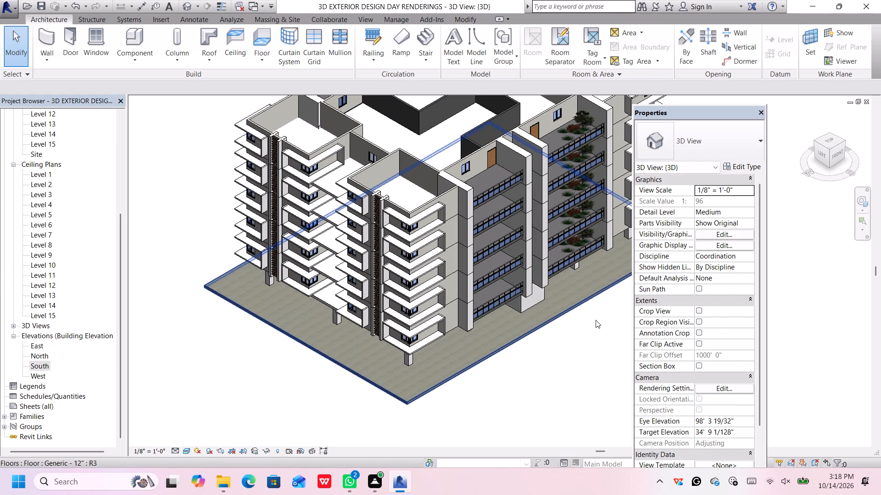
middle_click_drag(583, 343, 551, 350)
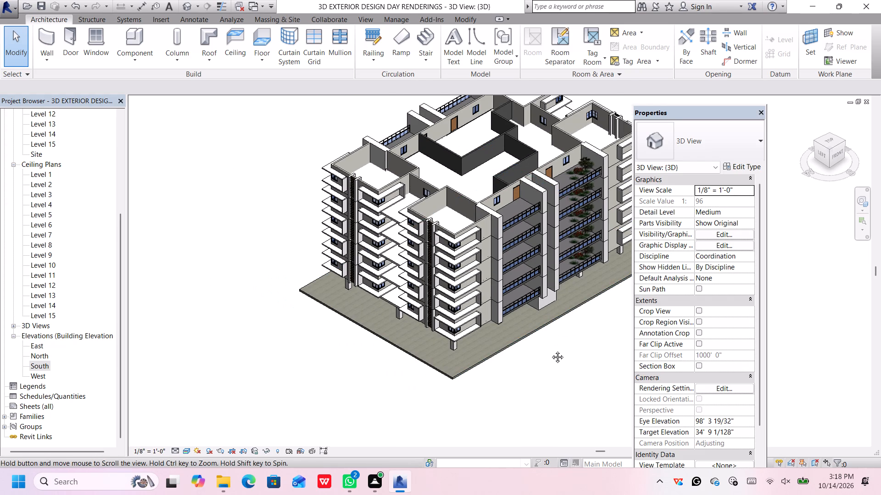
middle_click_drag(551, 350, 547, 352)
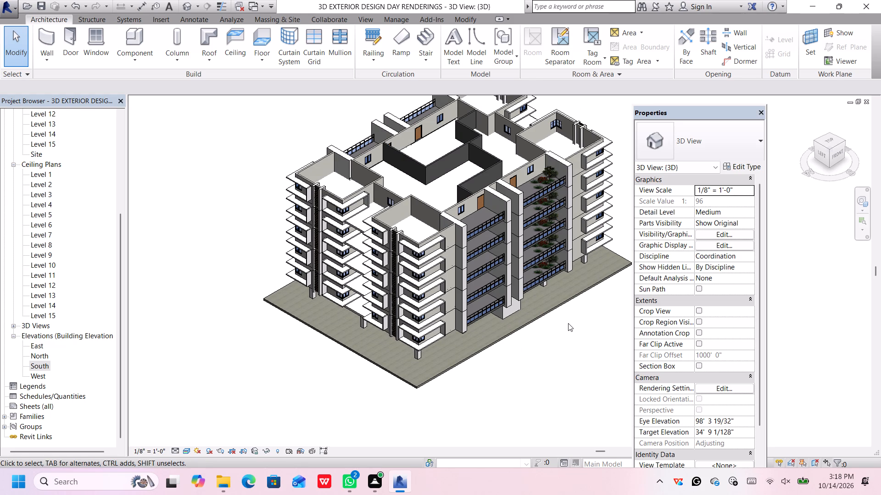
middle_click_drag(610, 121, 586, 161)
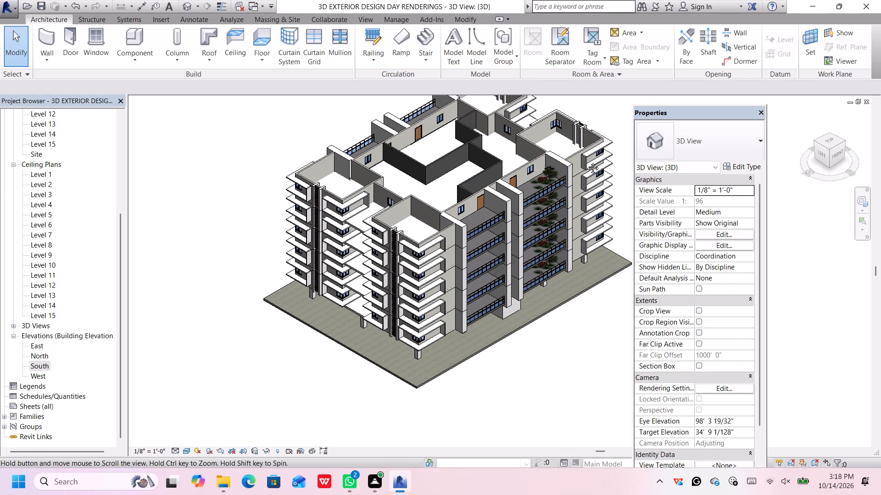
middle_click_drag(586, 161, 532, 275)
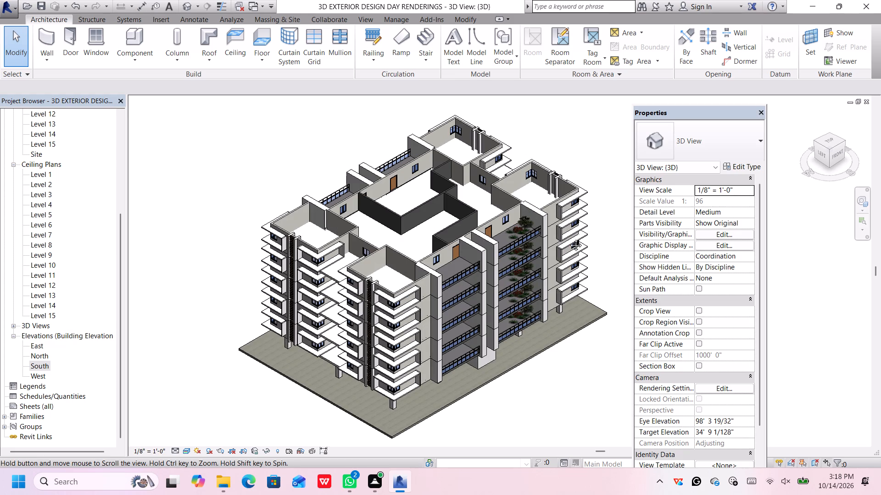
scroll(514, 217, "up", 5)
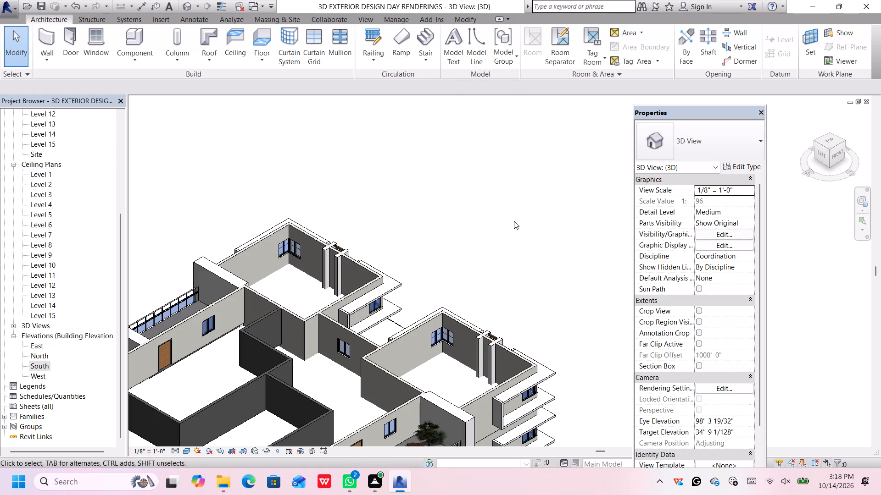
scroll(516, 229, "down", 17)
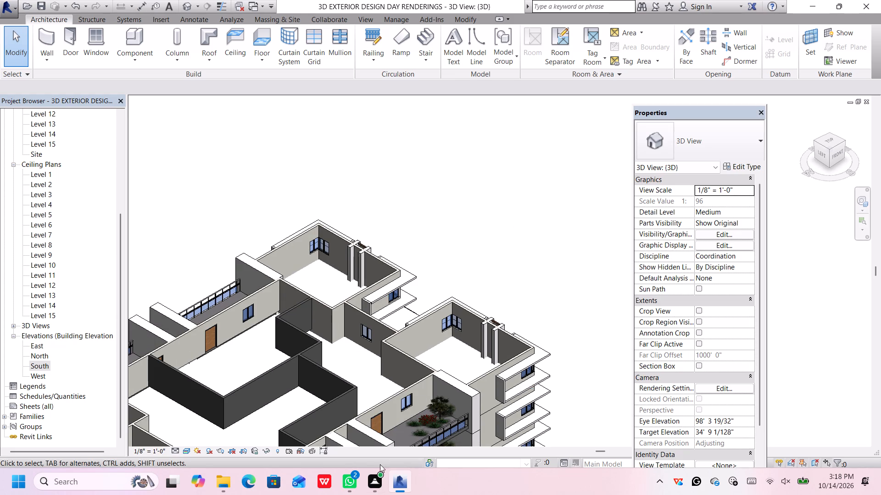
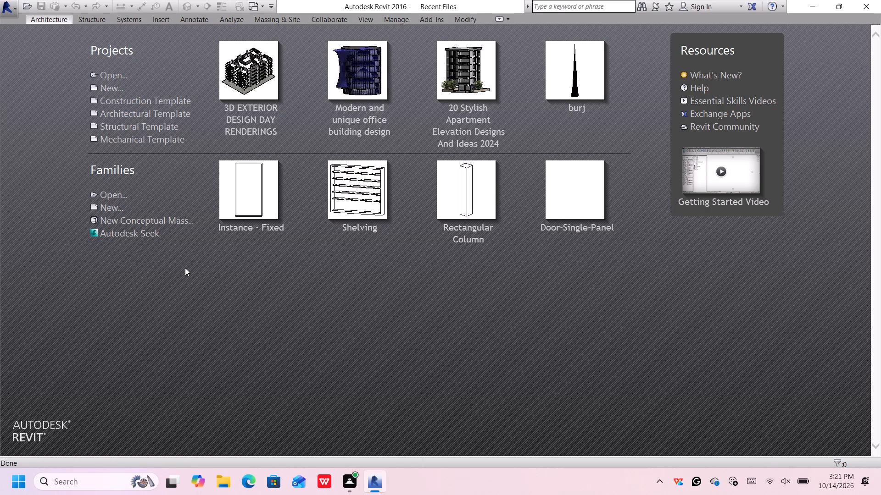
Open the recent project 3D EXTERIOR DESIGN DAY RENDERINGS.
left_click(255, 99)
left_click(250, 86)
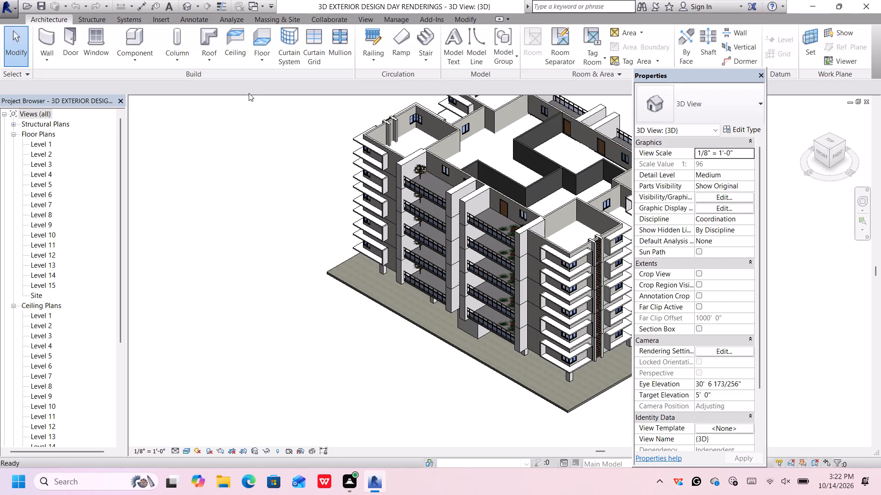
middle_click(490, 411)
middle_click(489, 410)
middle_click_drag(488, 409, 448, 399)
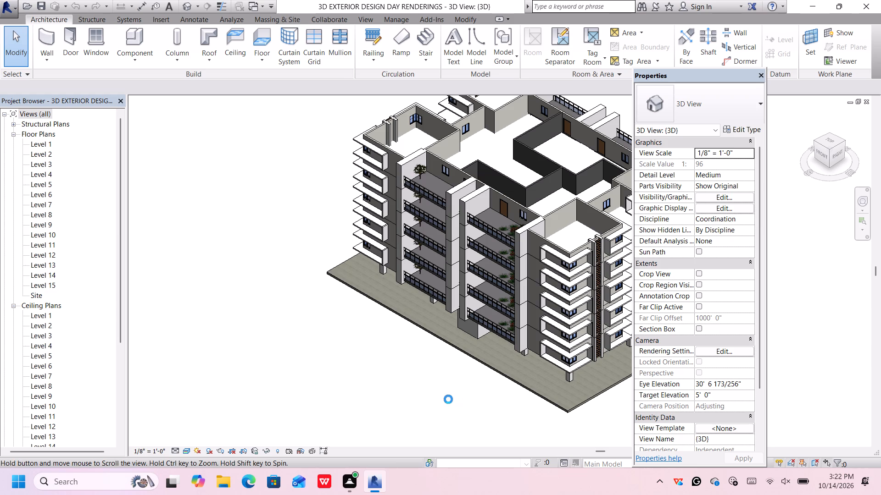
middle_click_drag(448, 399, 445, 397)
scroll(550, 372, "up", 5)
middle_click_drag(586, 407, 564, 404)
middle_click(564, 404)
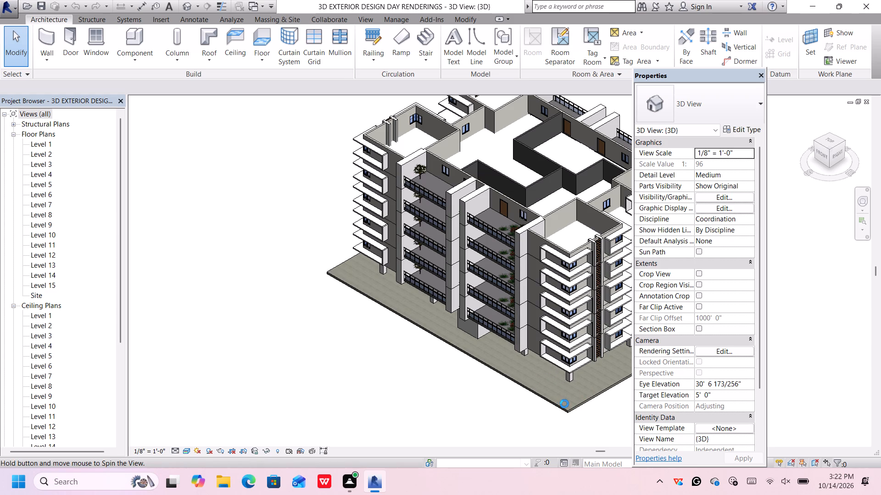
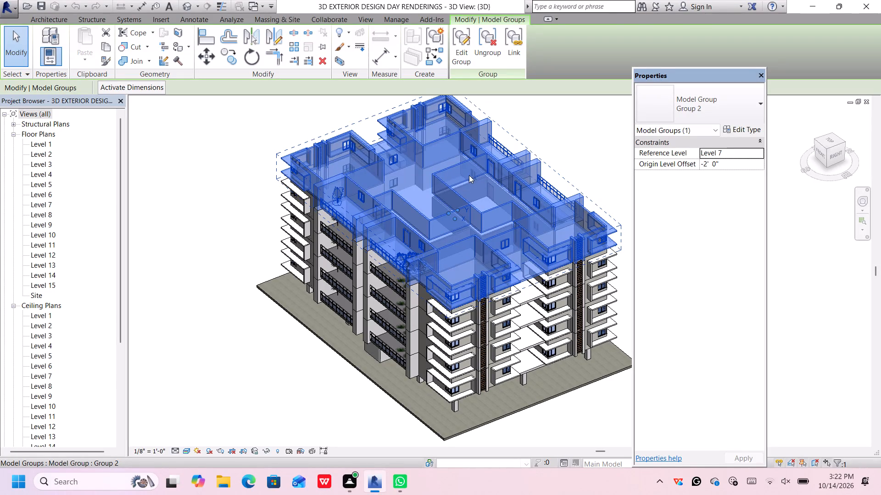
Ungroup the Group 2 model group that forms the top storey on Level 7.
left_click(478, 47)
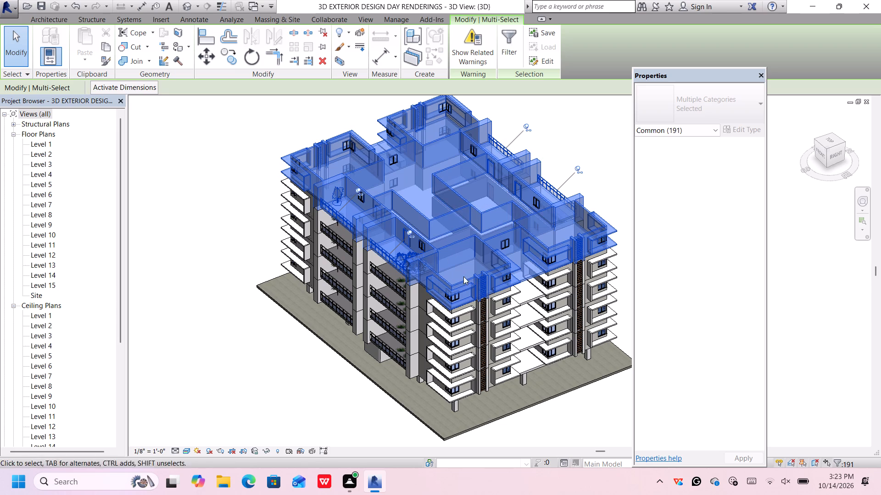
Delete the upper and lower Generic - 6" floor slabs projecting around the top-storey windows.
scroll(589, 177, "up", 2)
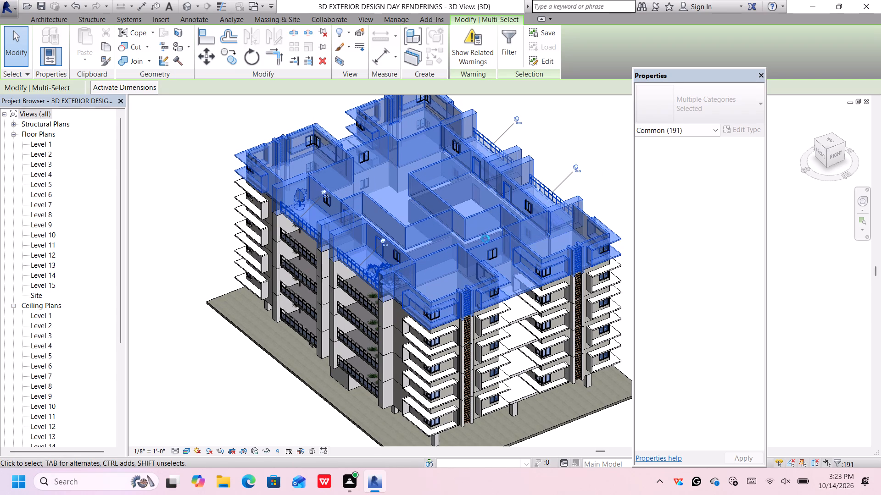
scroll(471, 309, "up", 1)
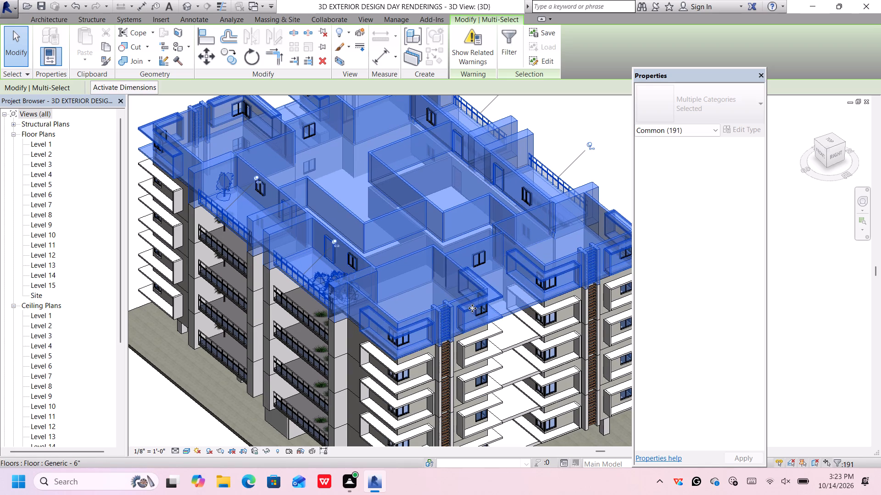
left_click(472, 308)
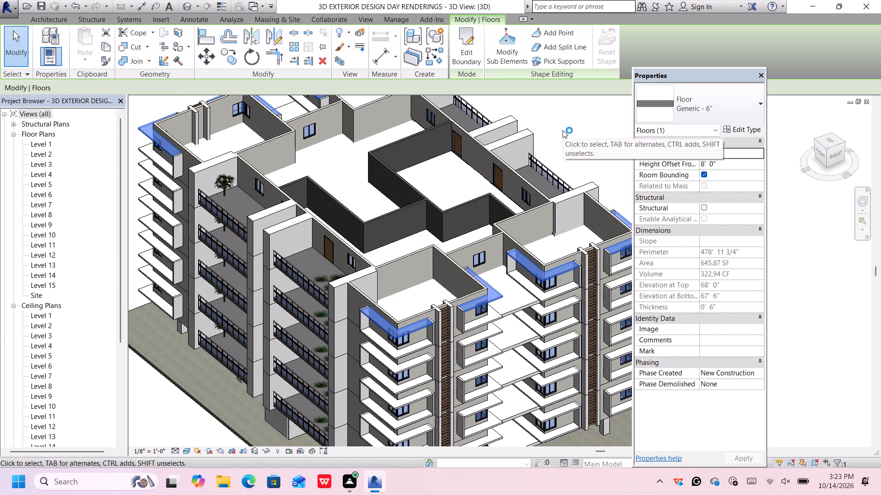
key("Delete")
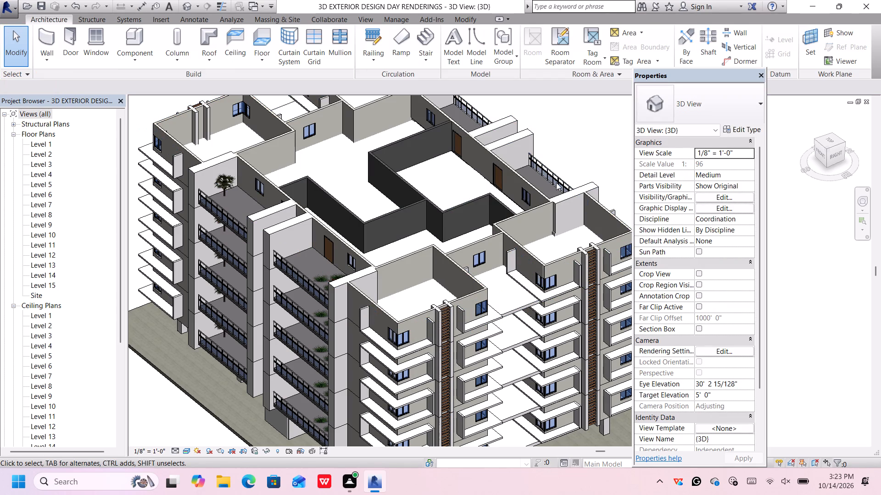
left_click(479, 322)
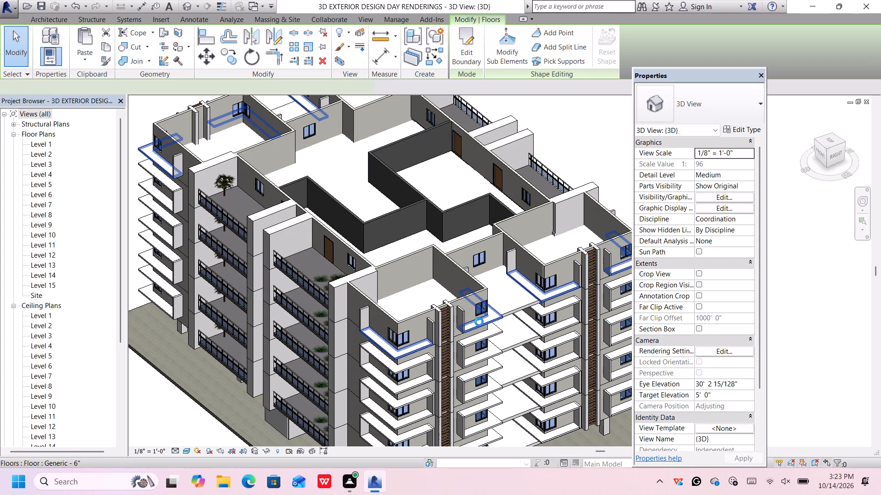
key("Delete")
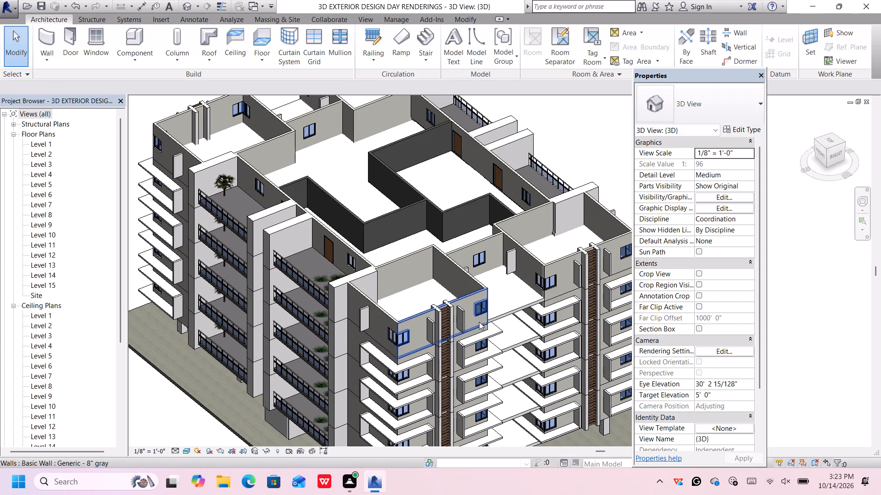
Delete the near corner room's small Generic - 6" wall fin, its long outer gray wall and the parallel inner wall on the top storey.
left_click(359, 313)
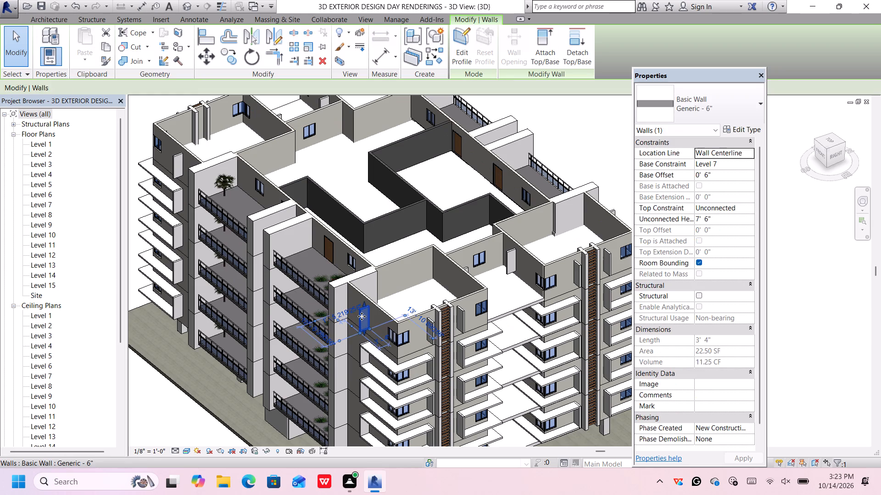
key("Delete")
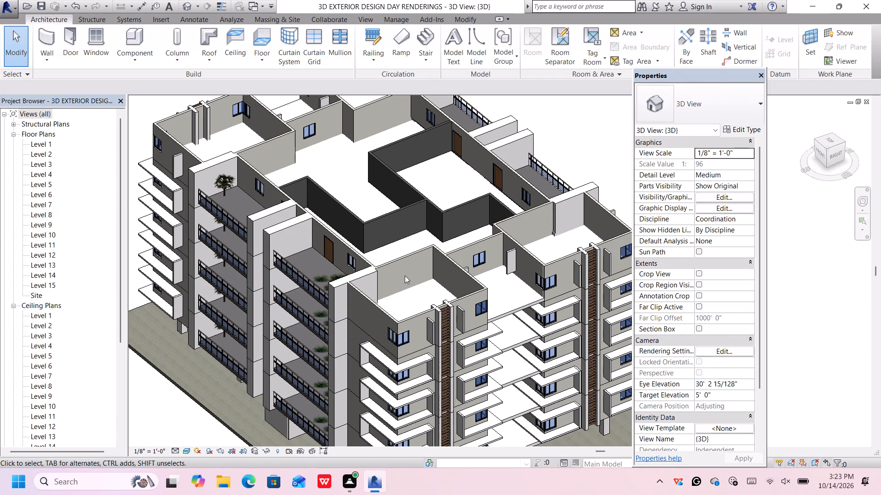
left_click(408, 316)
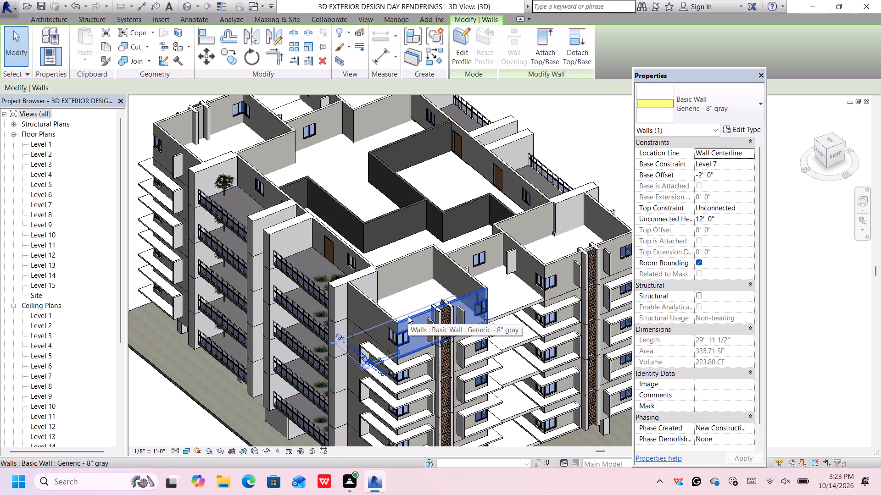
key("Delete")
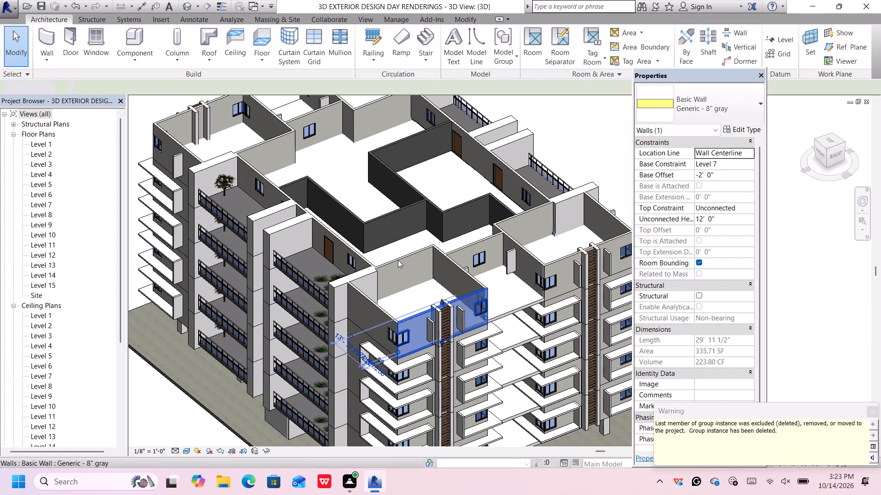
left_click(425, 254)
key("Delete")
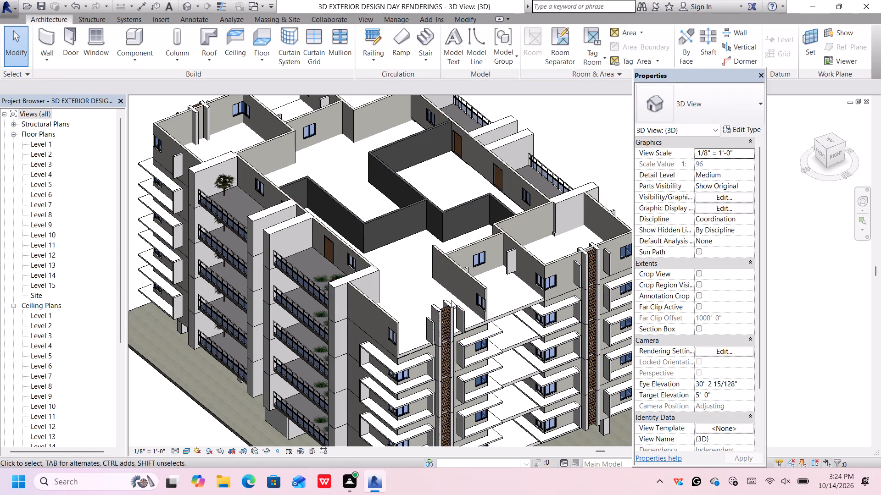
Delete the two Generic - 6" fins flanking the near corner room's louvred column, plus the room's gray side wall facing the recess.
left_click(460, 318)
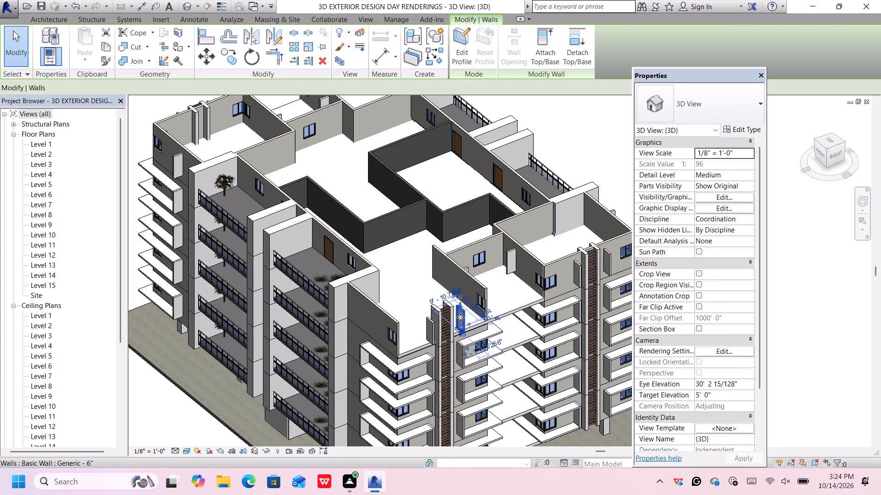
key("Delete")
left_click(430, 325)
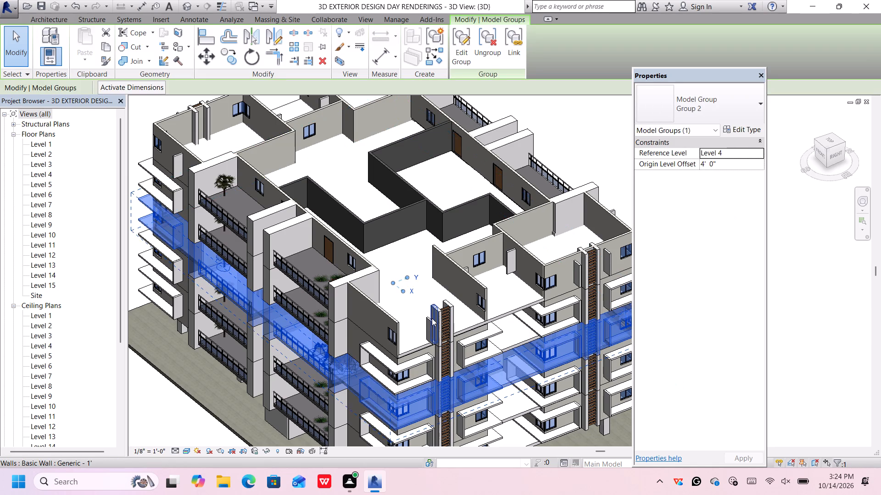
left_click(564, 138)
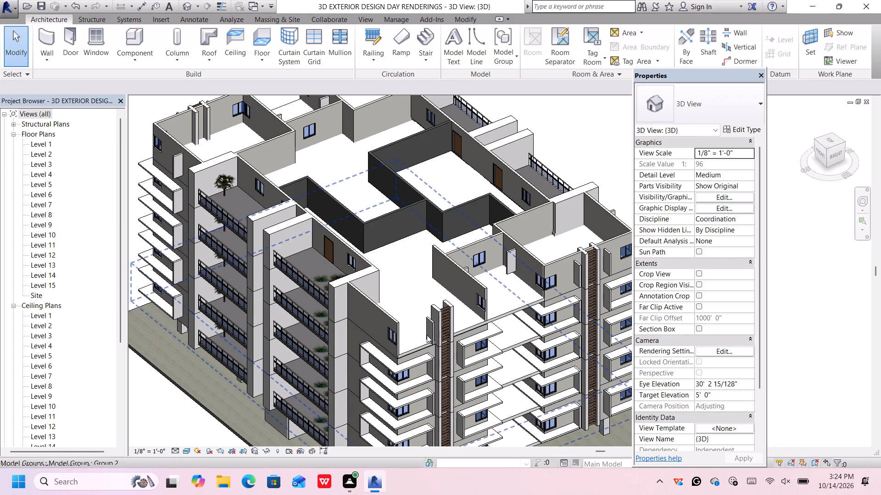
left_click(433, 330)
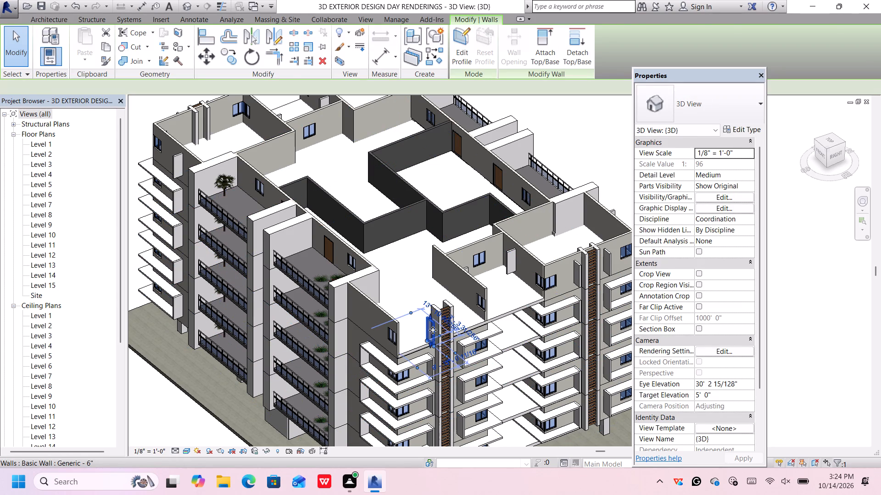
key("Delete")
left_click(474, 285)
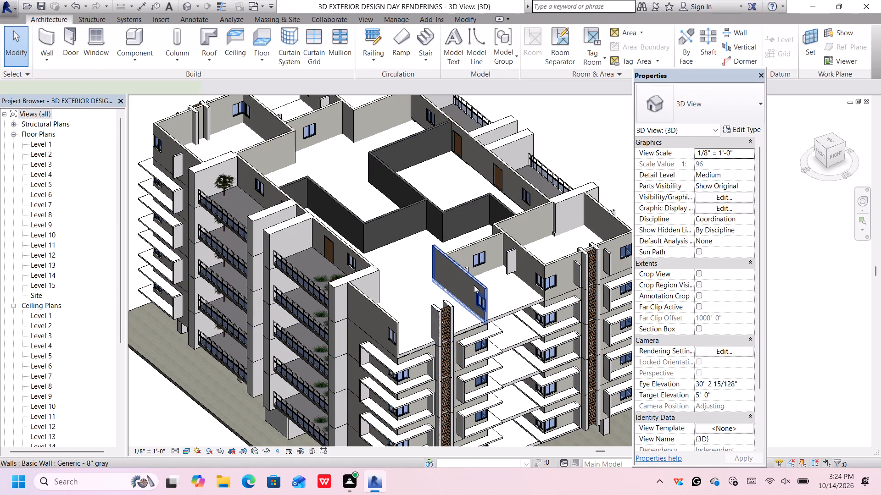
key("Delete")
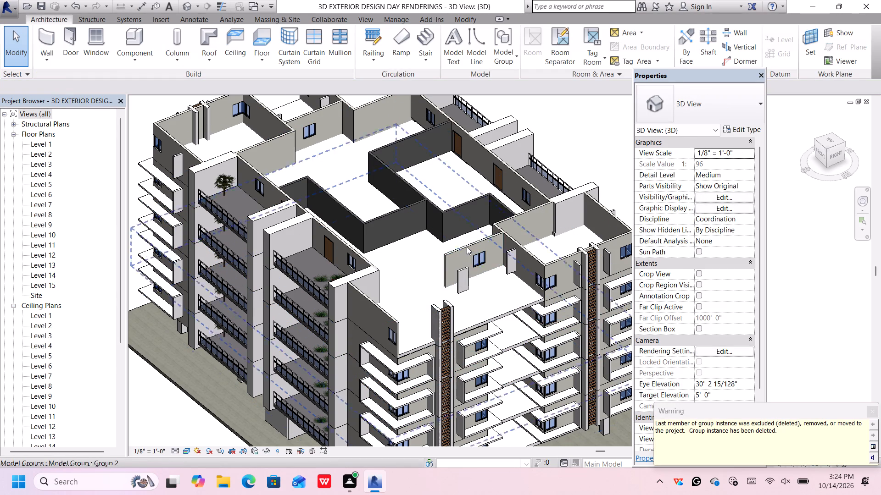
Delete the recessed gray wall with a window between the two corner rooms and the two small Generic - 6" wall fins beside it.
left_click(461, 250)
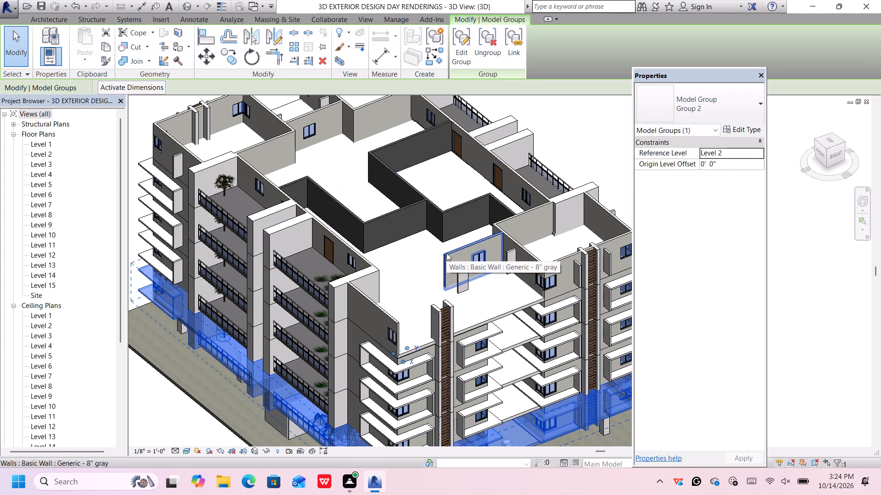
left_click(569, 123)
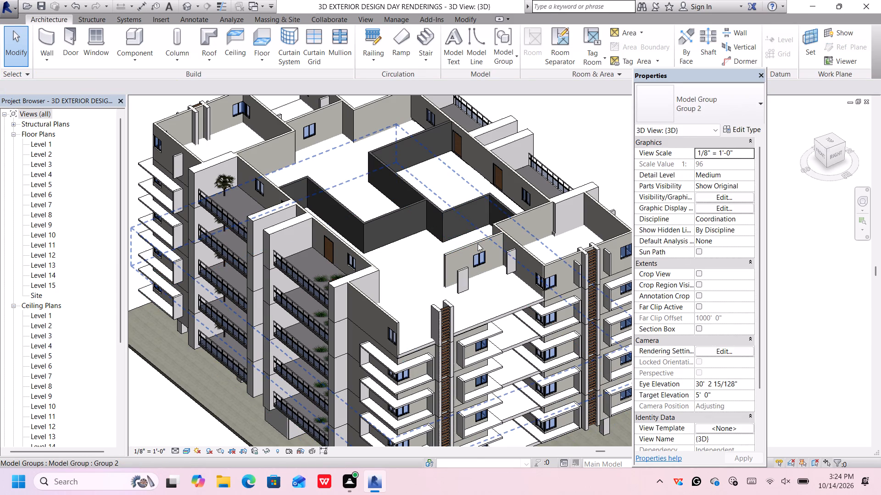
left_click(466, 250)
key("Delete")
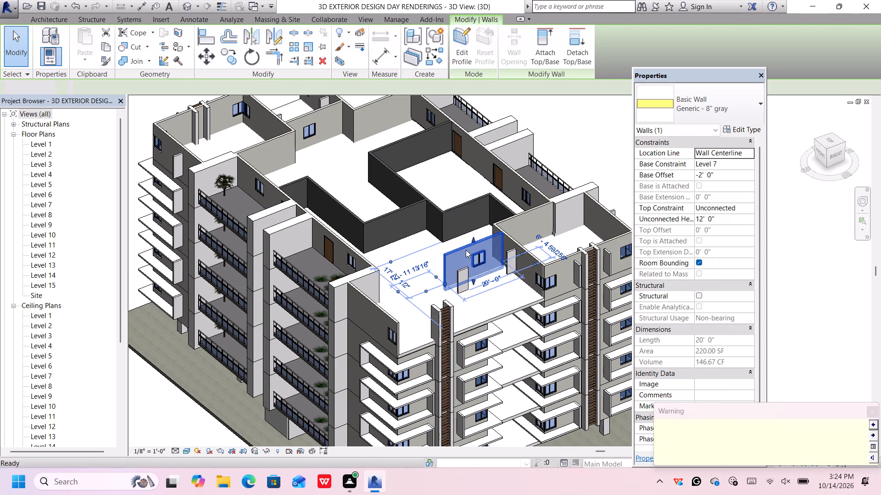
left_click(465, 274)
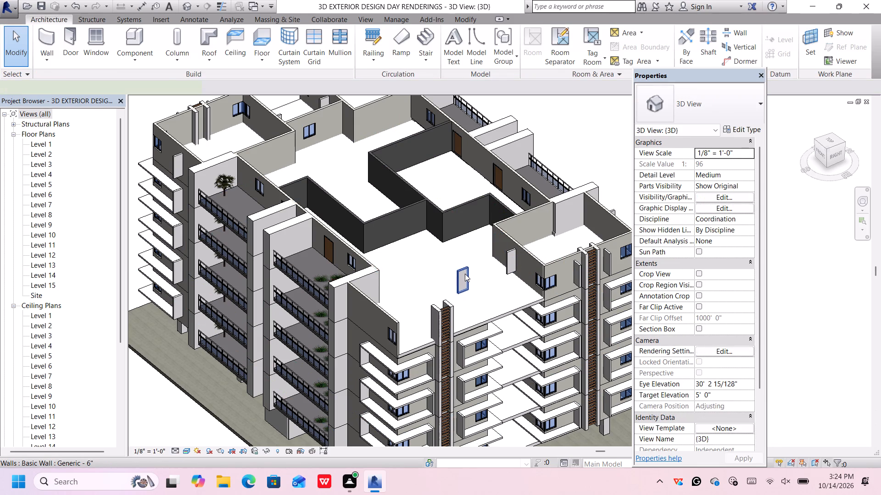
key("Delete")
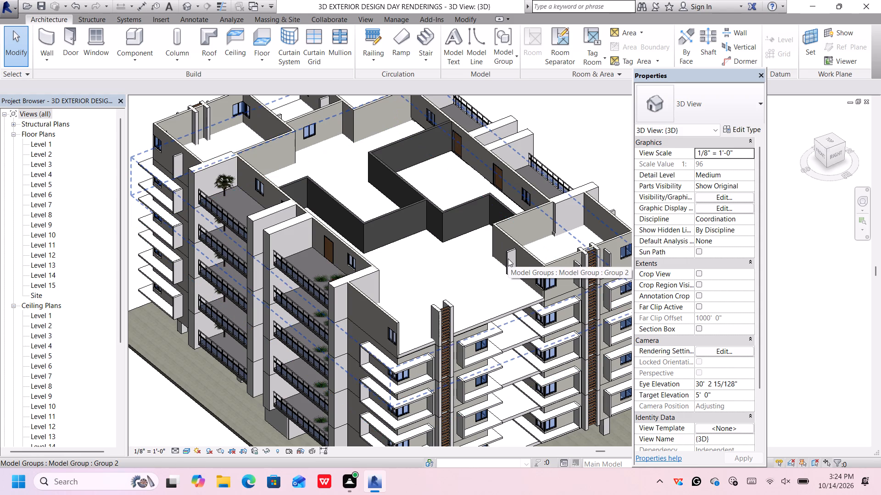
left_click(506, 254)
key("Delete")
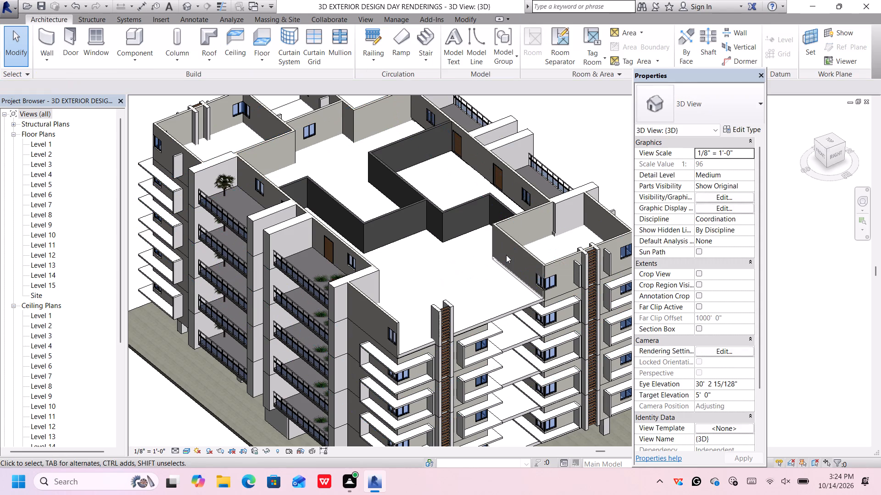
Delete the second corner room's gray side wall facing the recess, its outer wall behind the louvred column, and its inner wall.
left_click(539, 258)
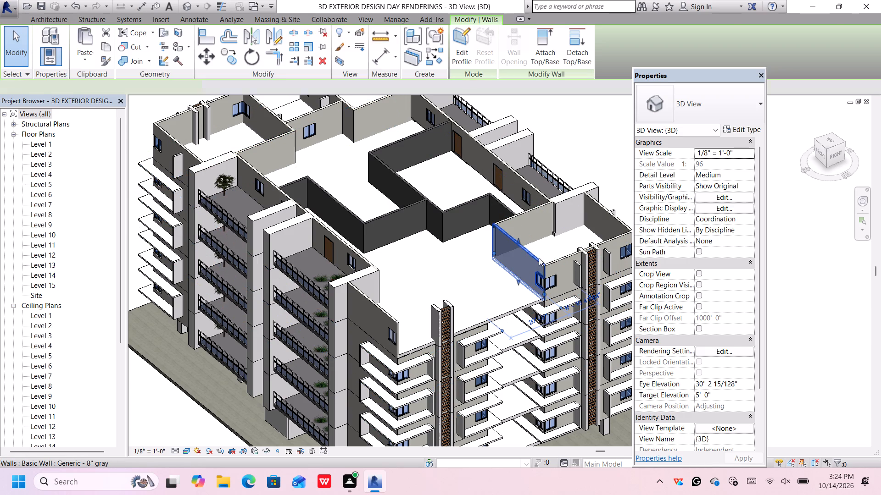
key("Delete")
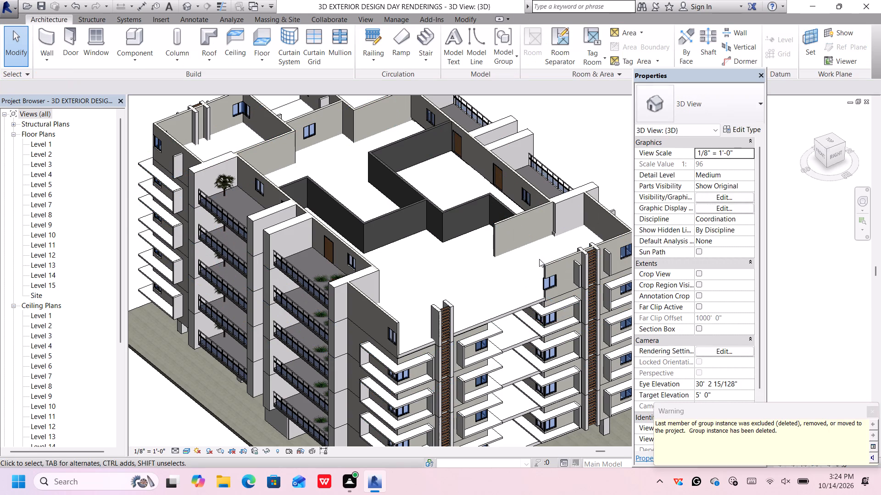
left_click(548, 266)
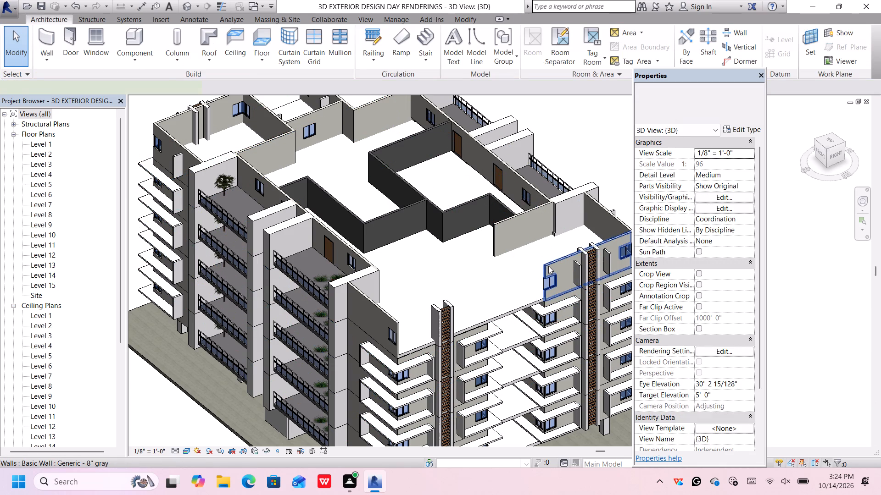
key("Delete")
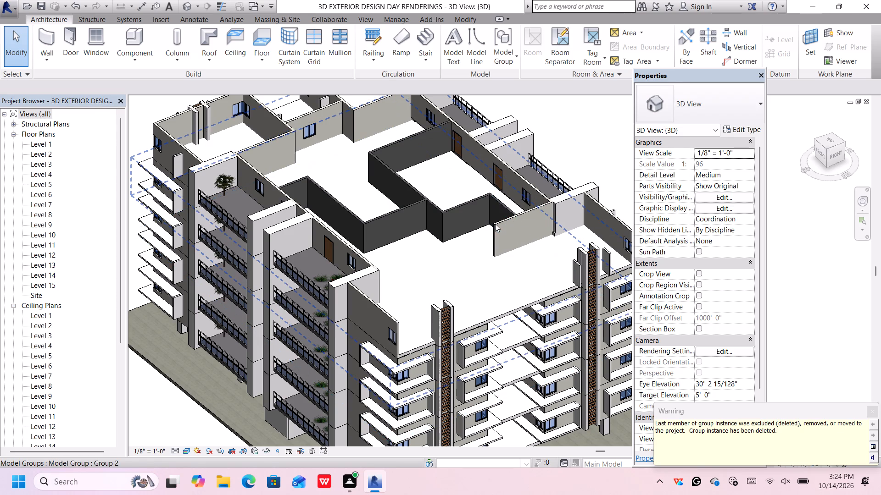
left_click(496, 225)
key("Delete")
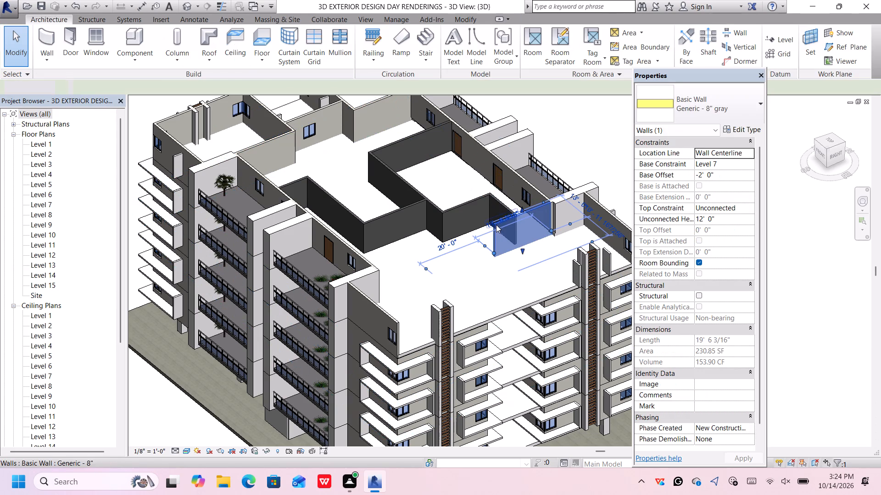
Delete three dark Generic - 8" walls of the top-storey central core on the side nearest the cleared rooms.
left_click(493, 205)
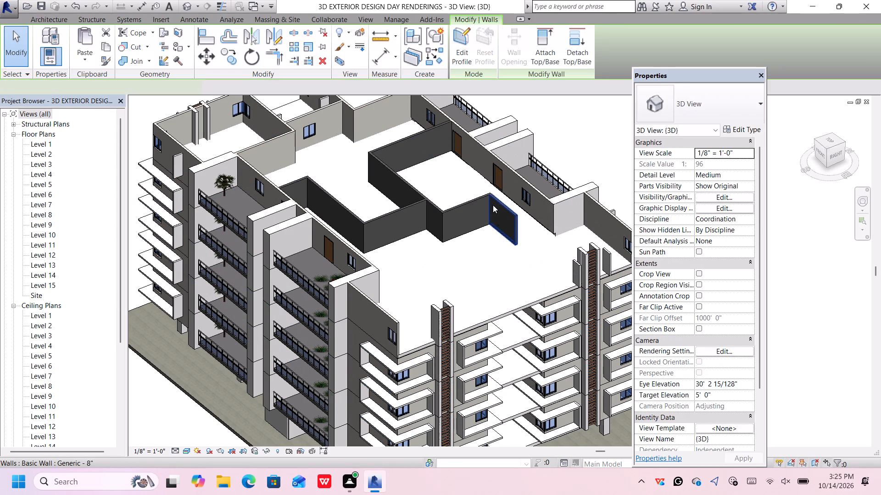
key("Delete")
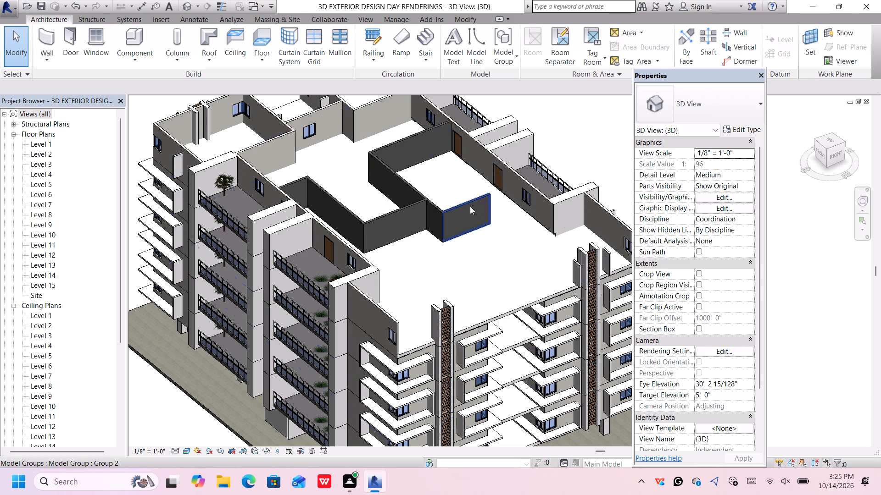
left_click(469, 207)
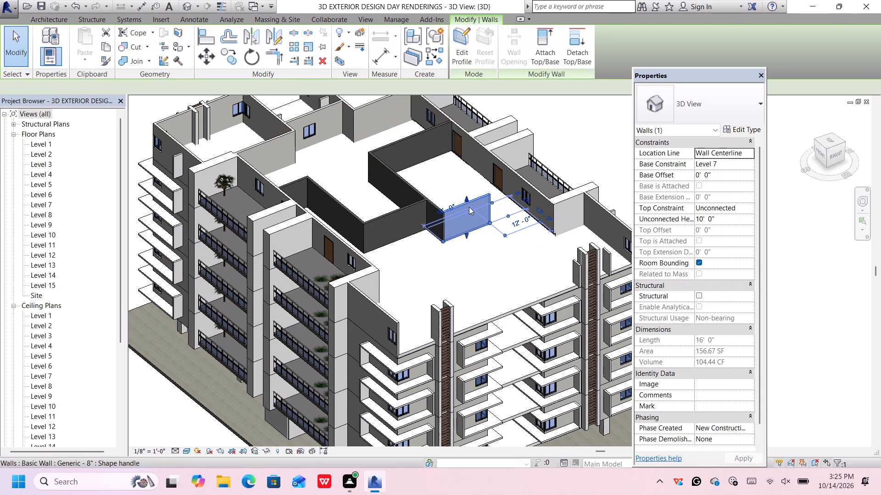
key("Delete")
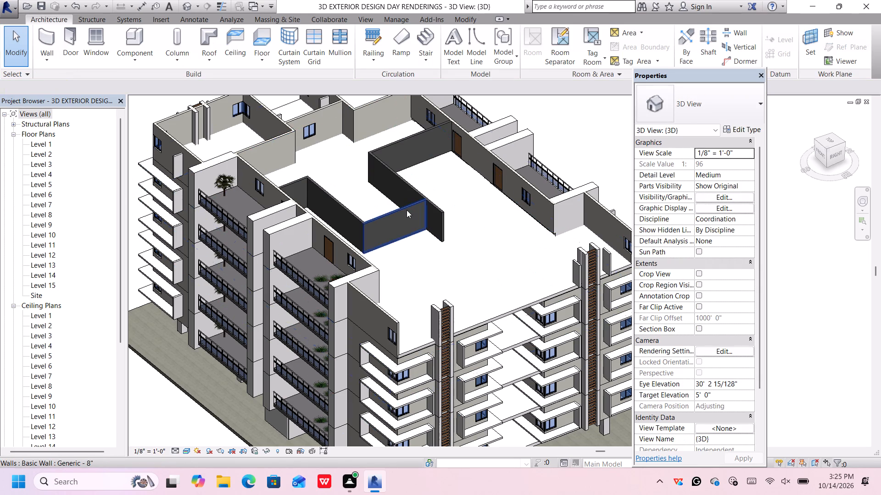
left_click(407, 210)
key("Delete")
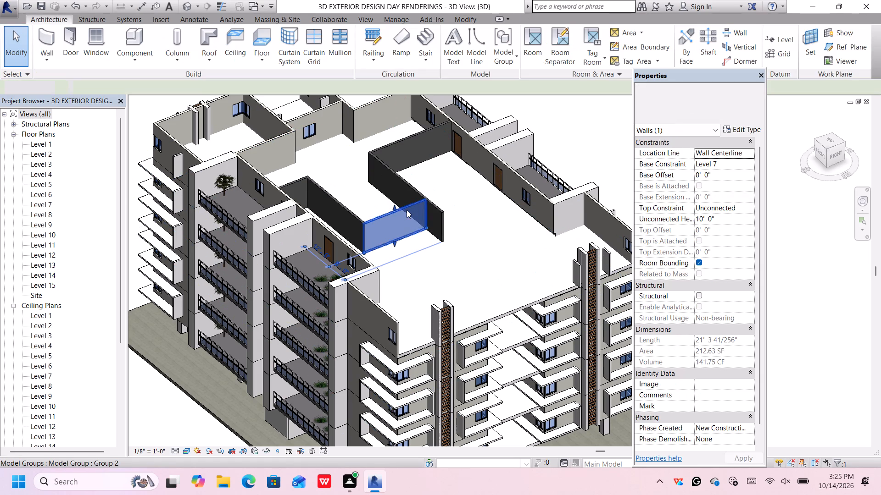
Delete two more dark Generic - 8" walls of the top-storey central core: the far end wall and the long wall adjoining it.
left_click(427, 200)
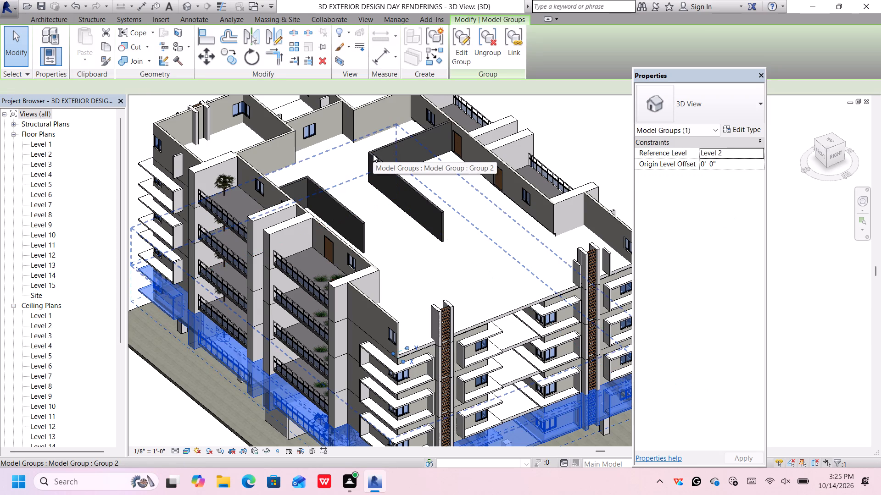
left_click(527, 102)
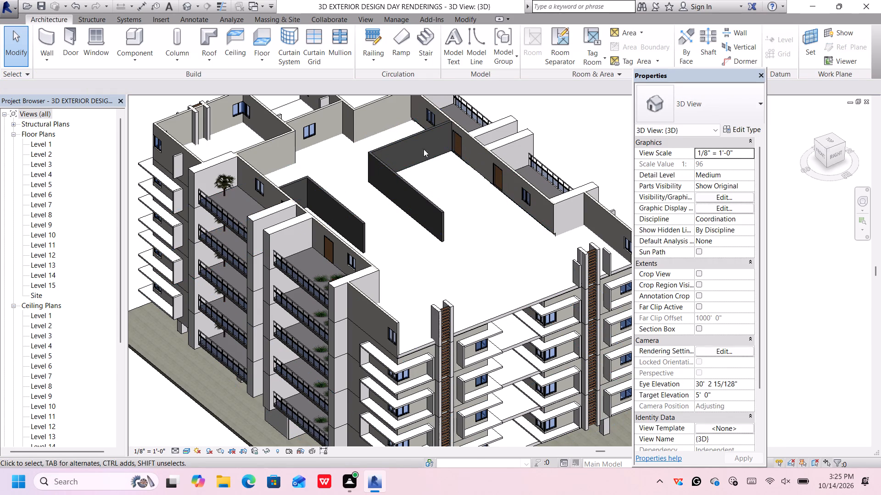
left_click(401, 145)
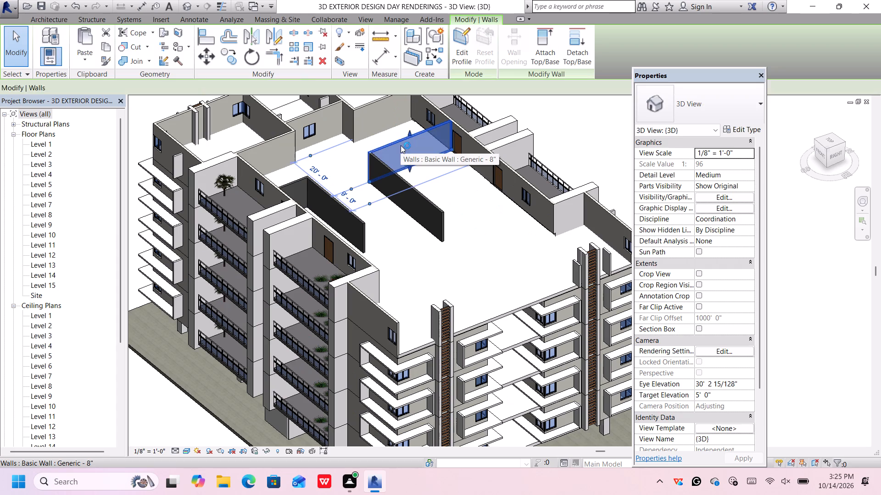
key("Delete")
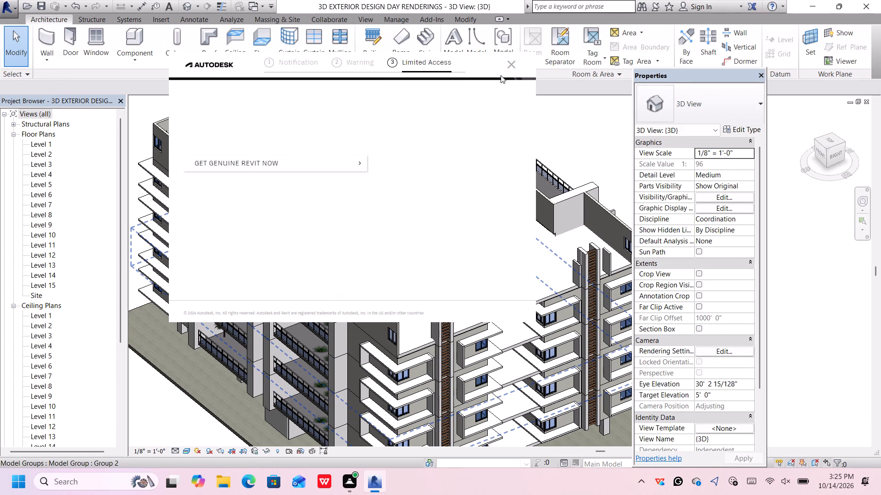
left_click(509, 63)
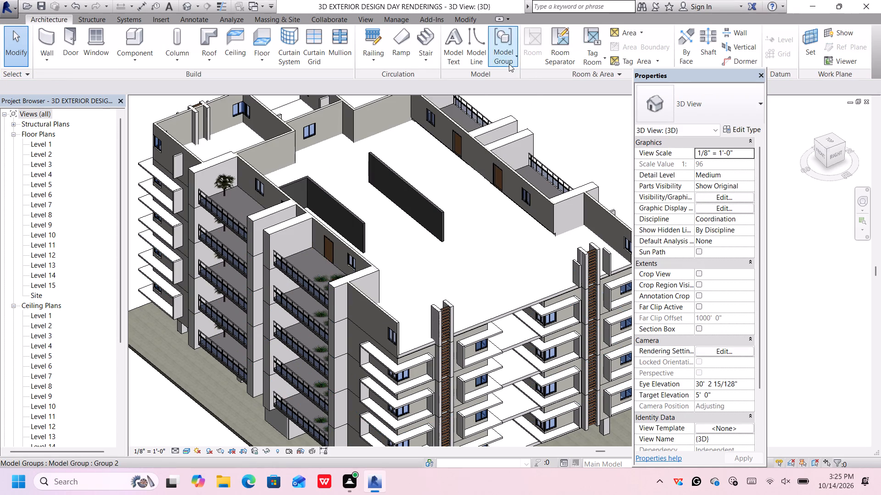
left_click(407, 178)
key("Delete")
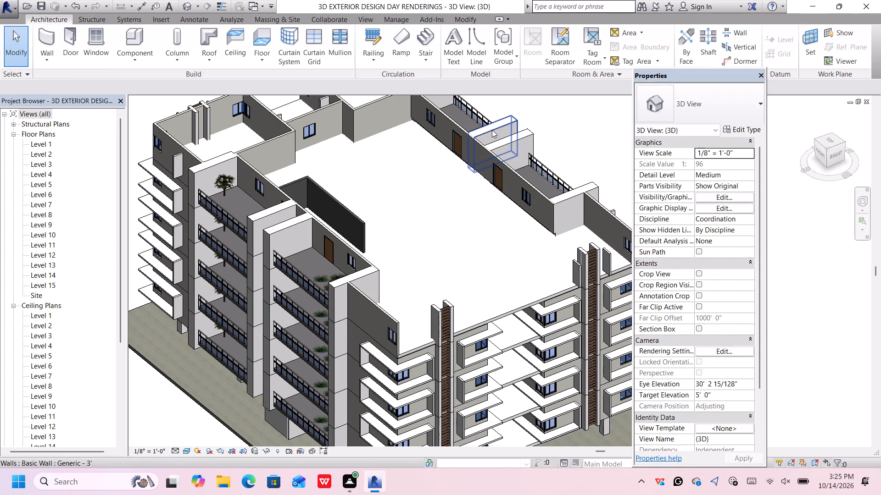
Delete the long Generic - 8" gray wall with doors and windows behind the far-side top-storey balconies.
left_click(516, 176)
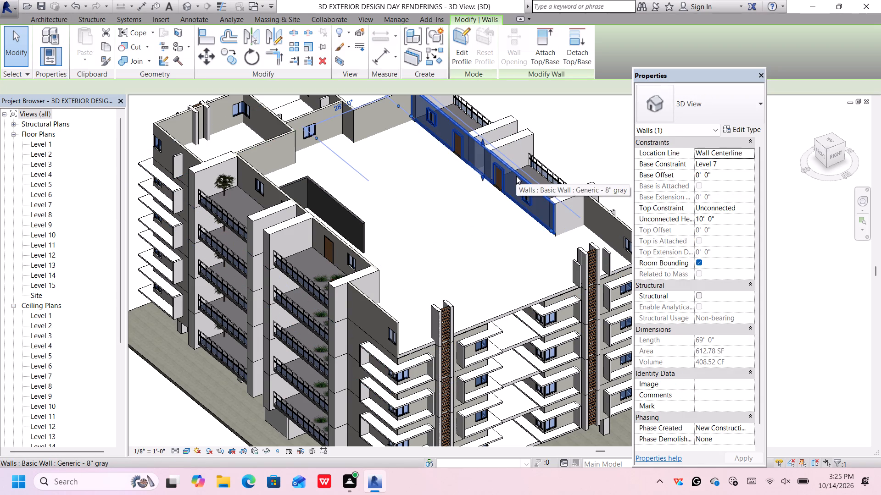
key("Delete")
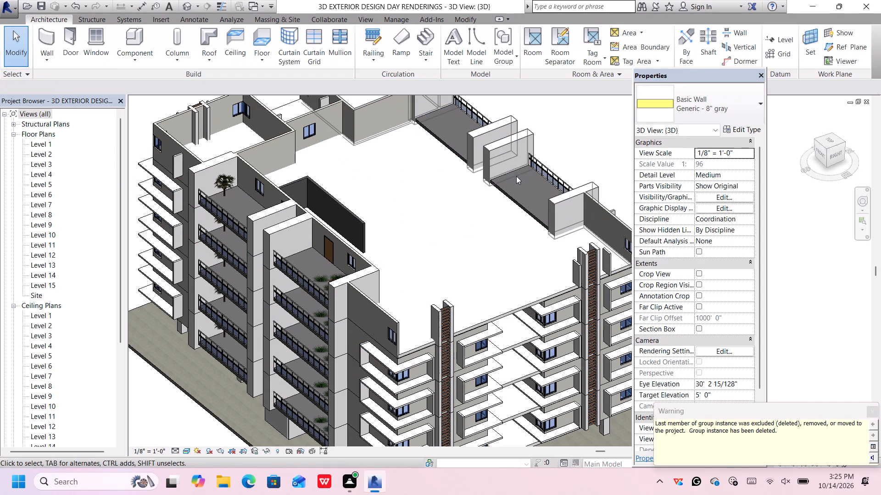
Delete the Glass Panel - Bottom Fill railing of the nearer far-side balcony and the Generic - 2' gray balcony floor.
scroll(528, 206, "down", 5)
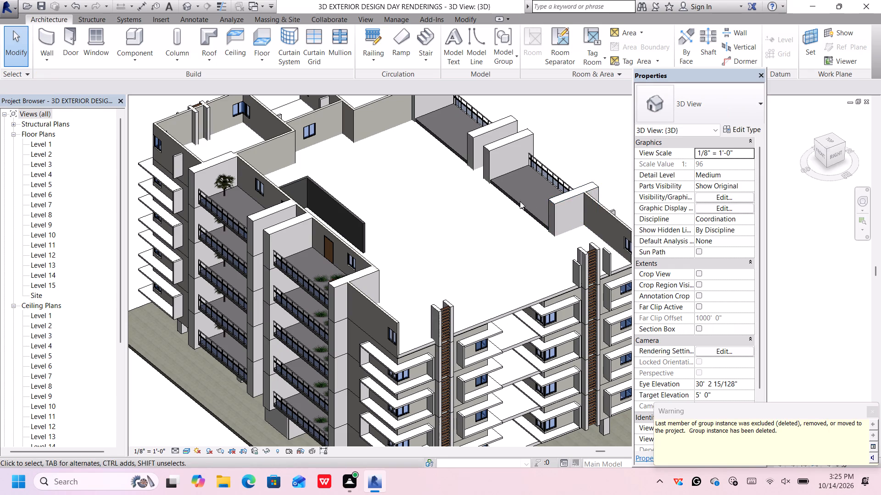
scroll(520, 201, "down", 1)
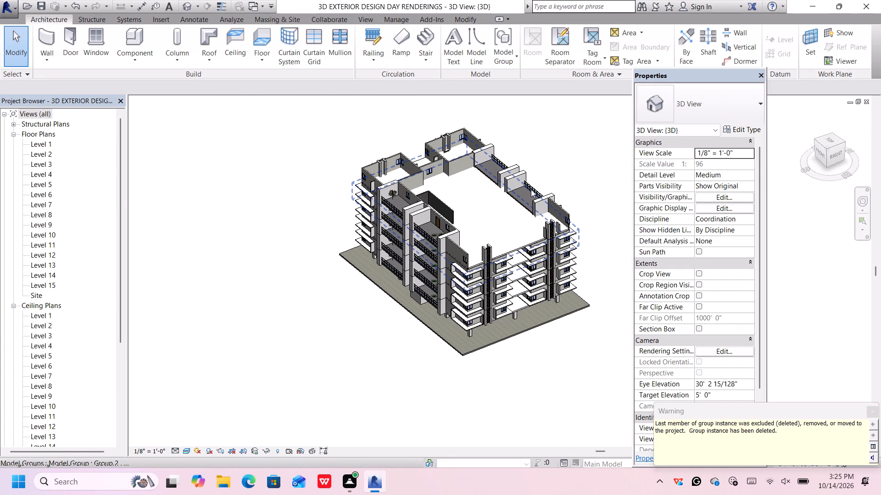
scroll(531, 189, "up", 11)
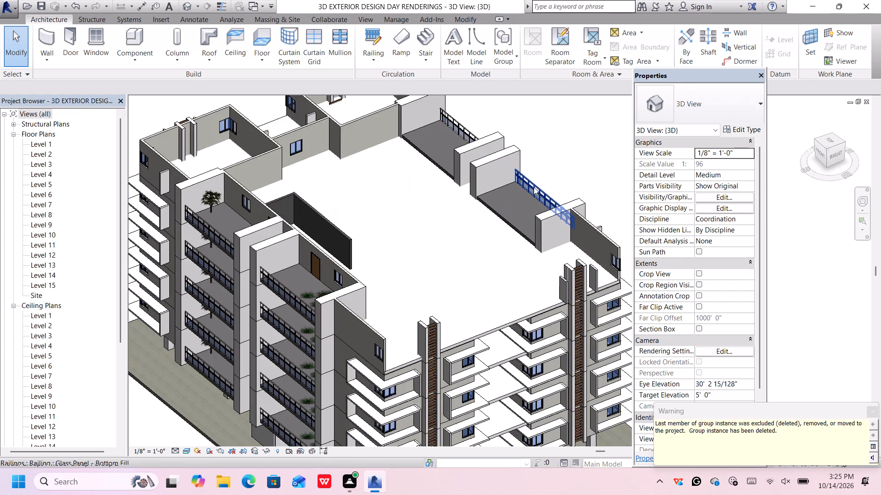
left_click(534, 188)
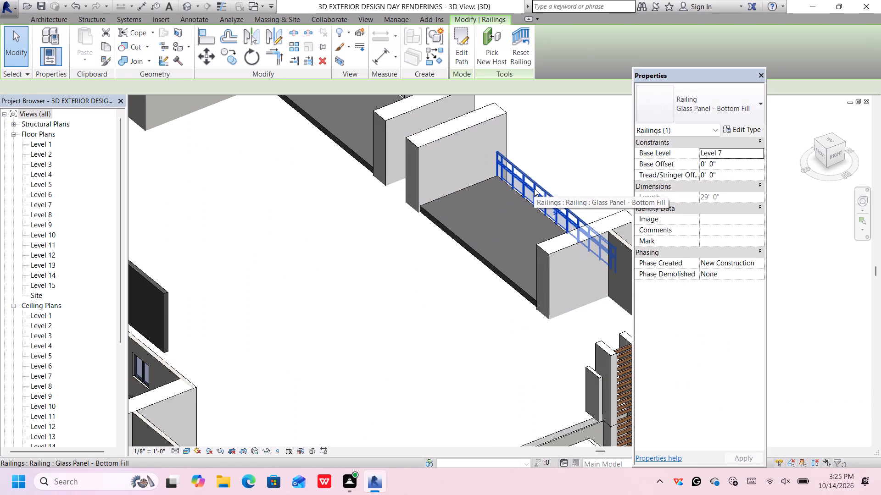
key("Delete")
left_click(485, 256)
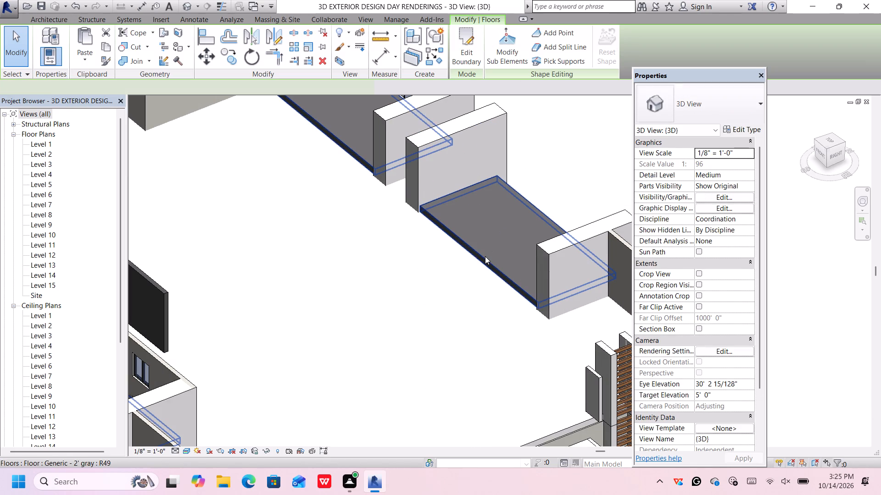
key("Delete")
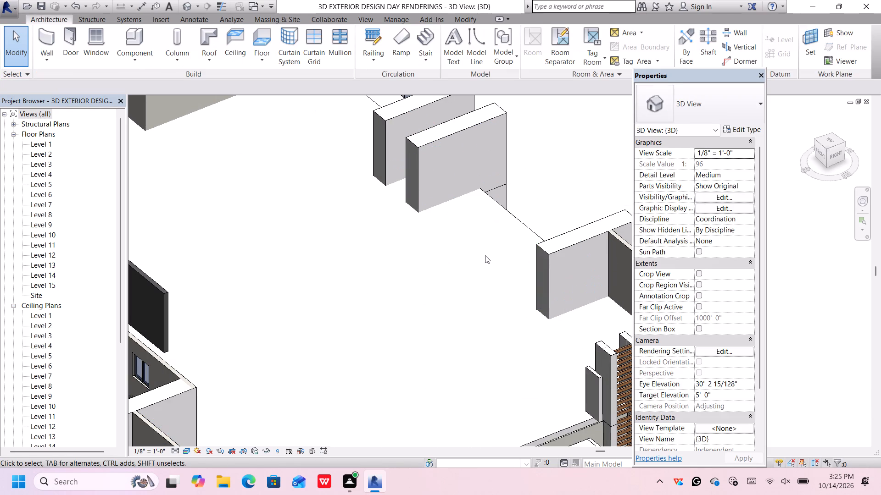
Delete the far corner room's inner gray wall and the recessed gray wall with a window between the two remaining rear rooms.
scroll(491, 245, "down", 4)
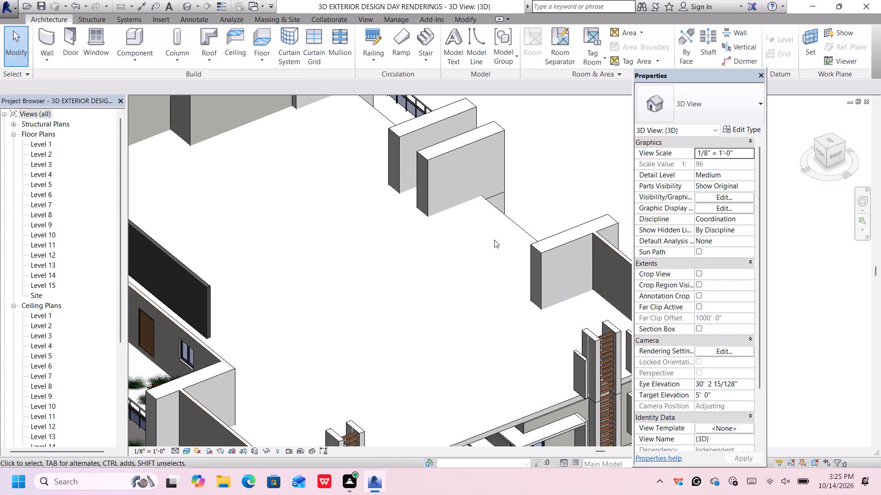
scroll(494, 240, "down", 2)
scroll(495, 239, "up", 1)
scroll(495, 239, "down", 2)
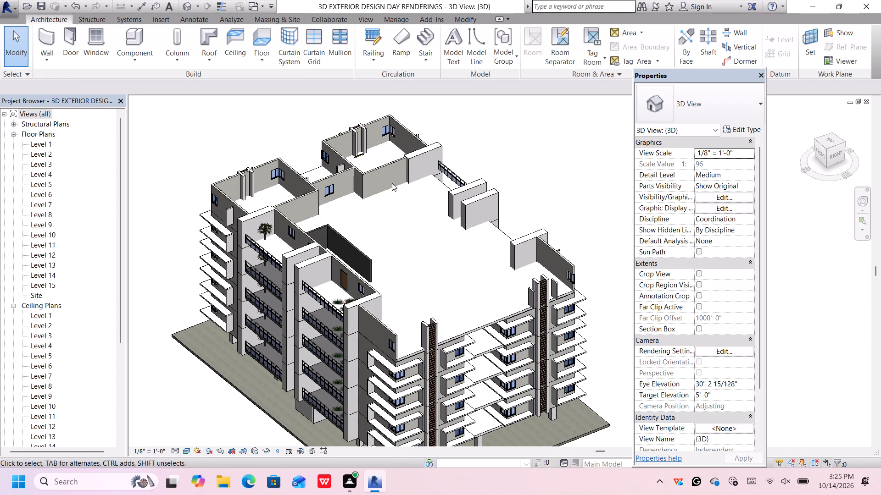
left_click(373, 170)
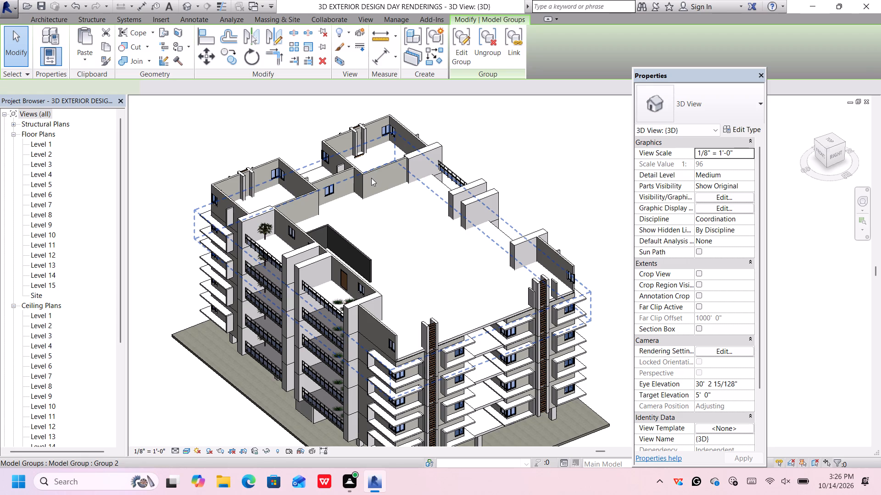
left_click(476, 126)
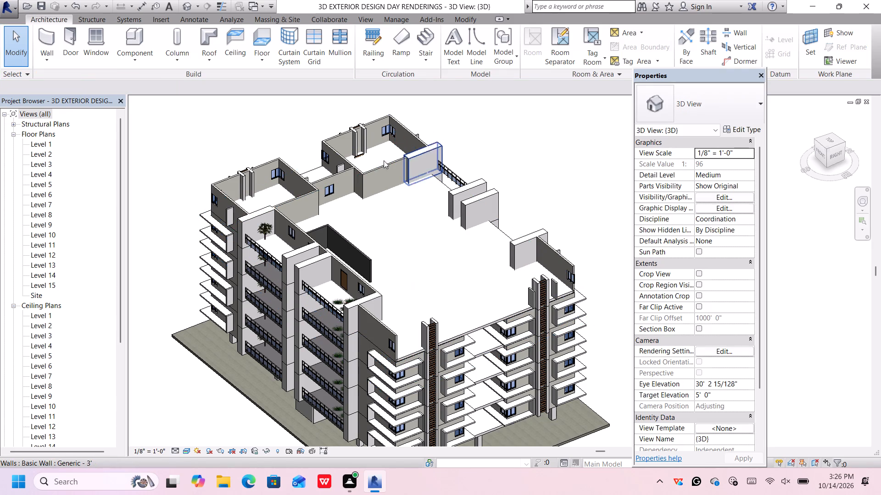
left_click(378, 164)
key("Delete")
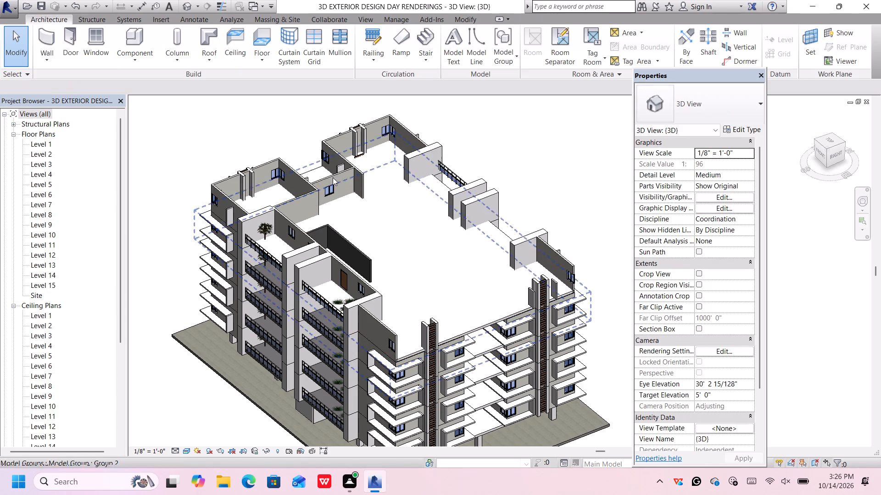
left_click(343, 171)
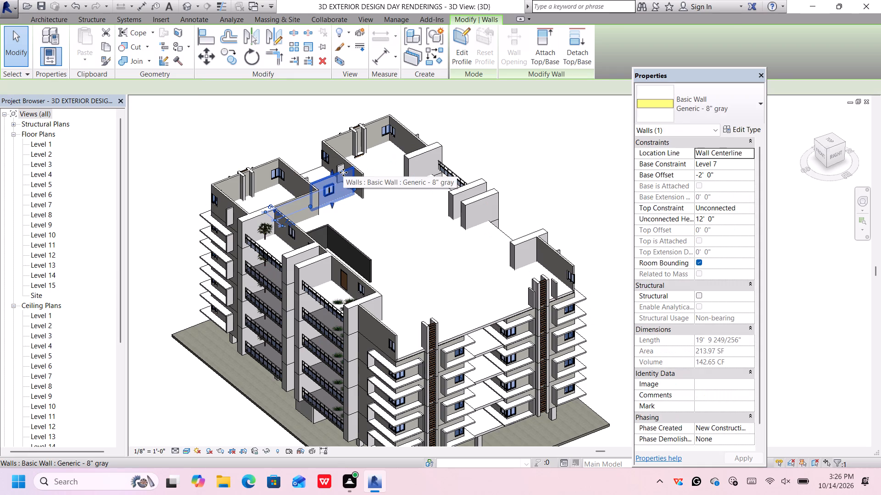
key("Delete")
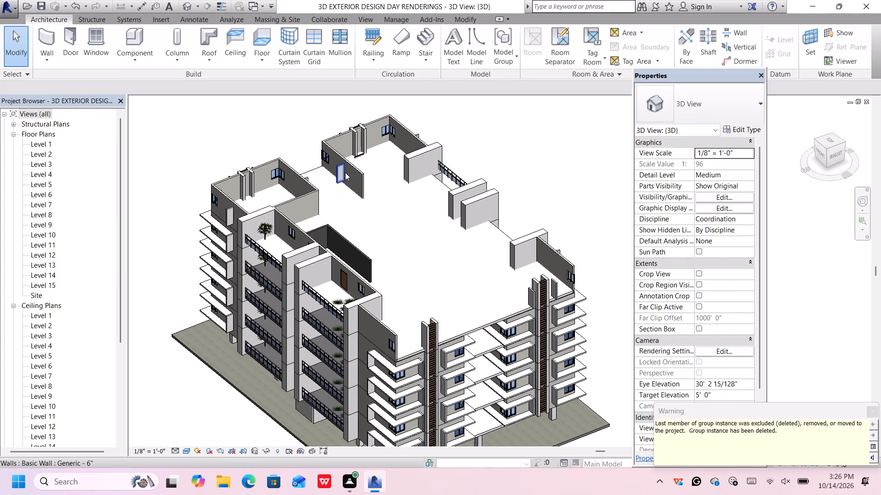
Delete the far corner room's outer gray wall behind the louvred column and two Generic - 6" fins flanking that column.
left_click(338, 166)
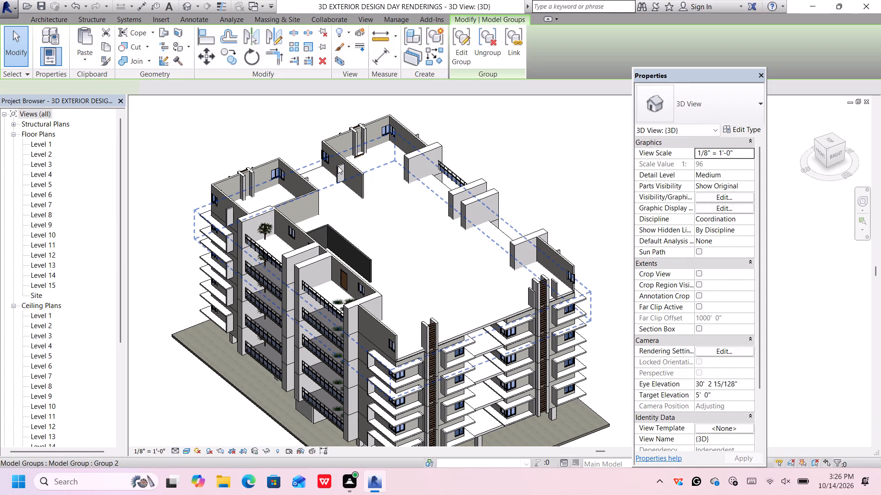
left_click(333, 138)
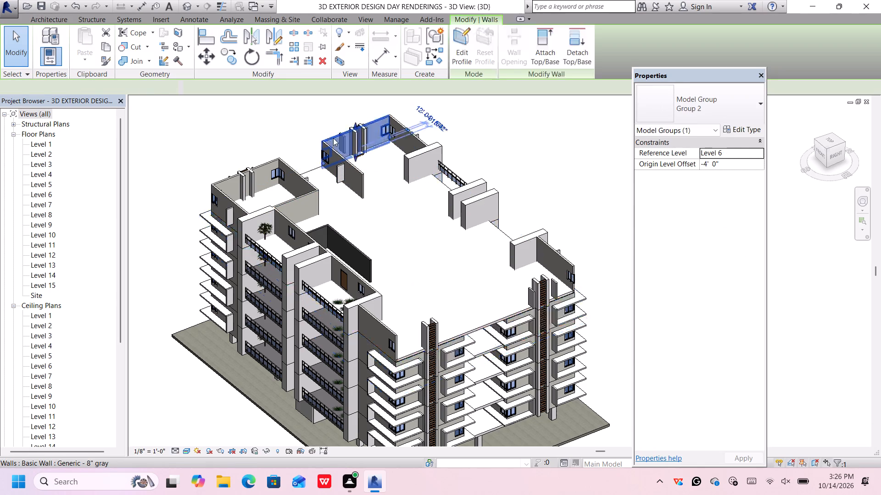
key("Delete")
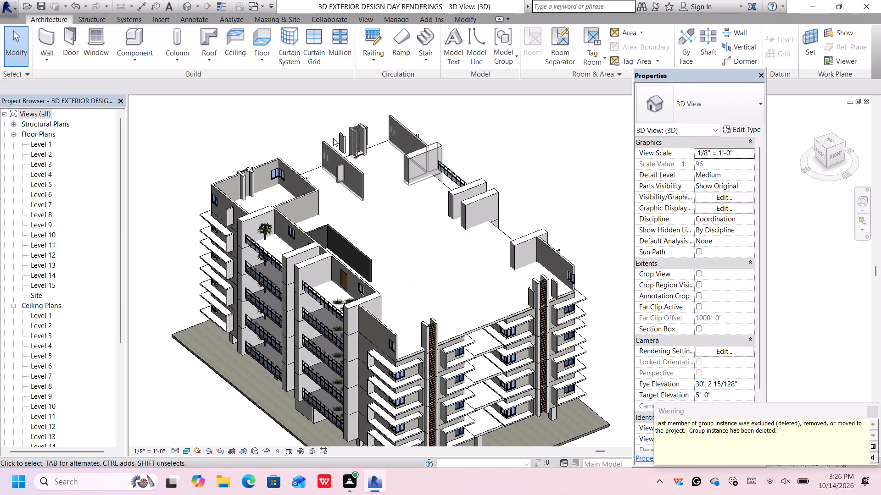
left_click(343, 139)
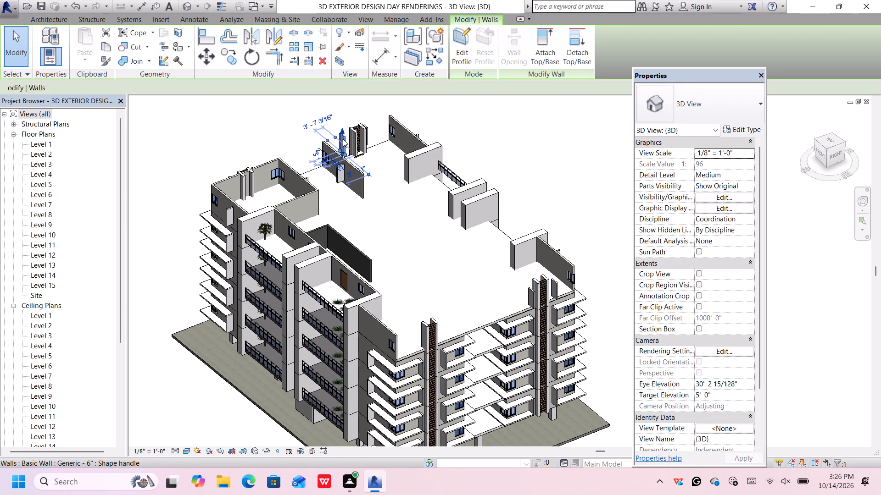
key("Delete")
left_click(368, 129)
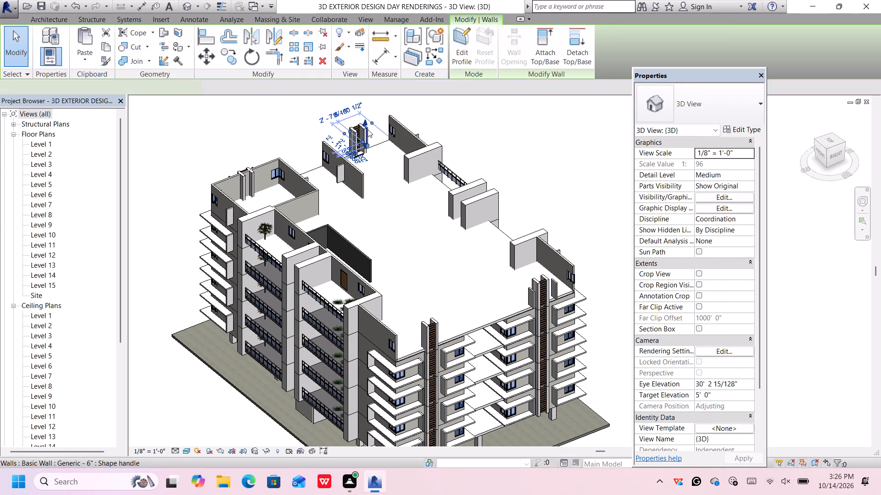
key("Delete")
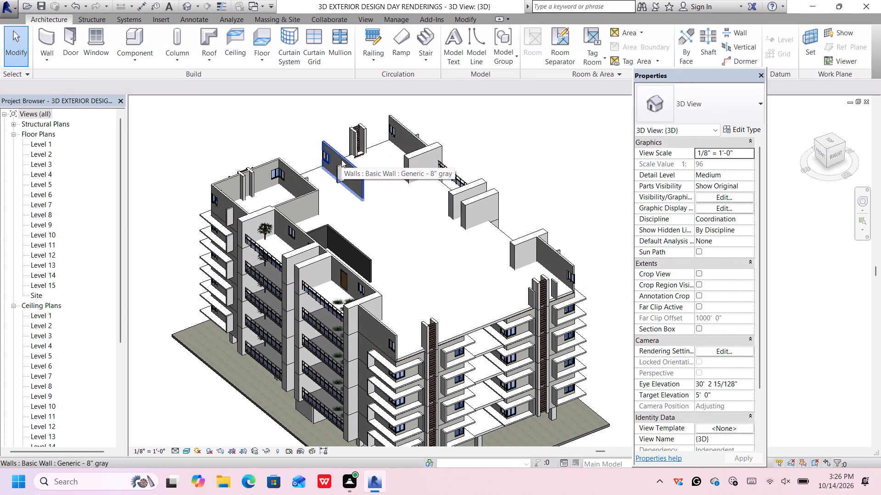
Delete the far corner room's gray side wall facing the recess, the low wall at the louvred column's foot, and the freestanding Generic - 6" fin.
left_click(341, 159)
key("Delete")
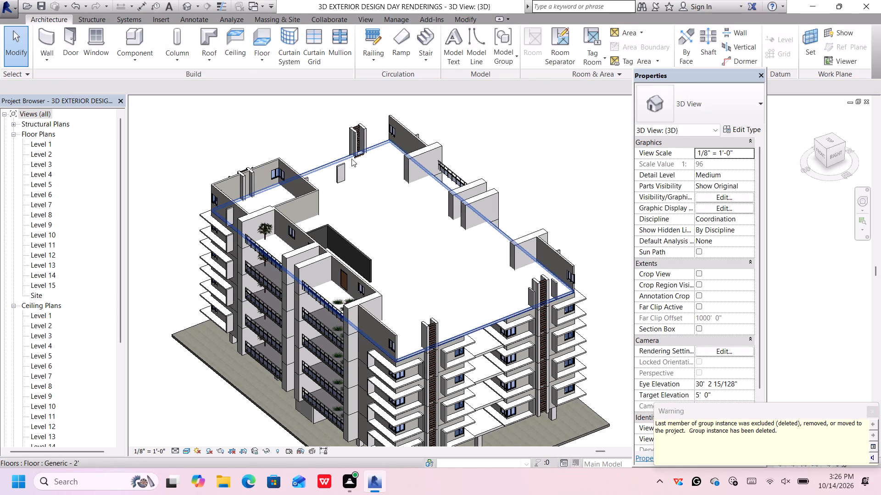
scroll(355, 155, "up", 12)
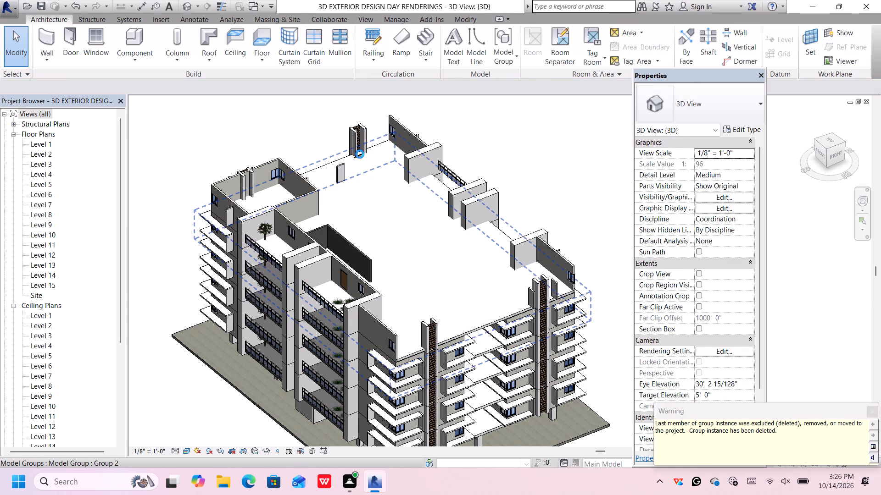
left_click(360, 154)
key("Delete")
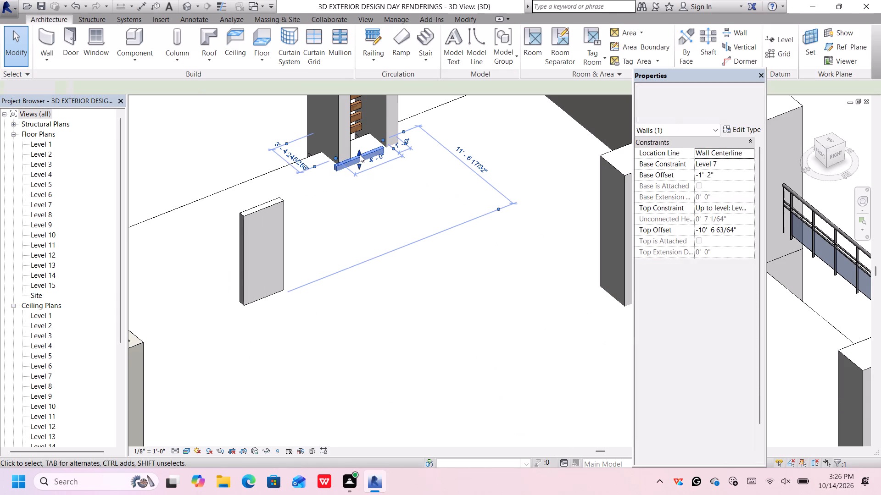
left_click(280, 232)
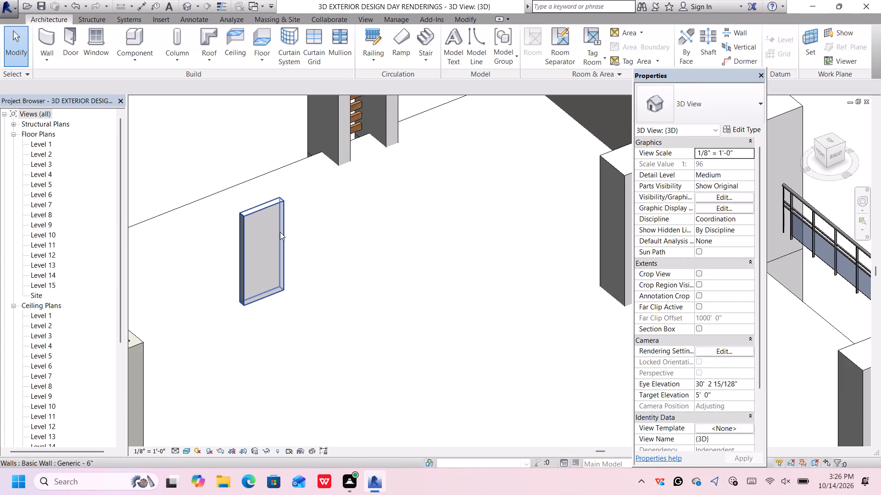
key("Delete")
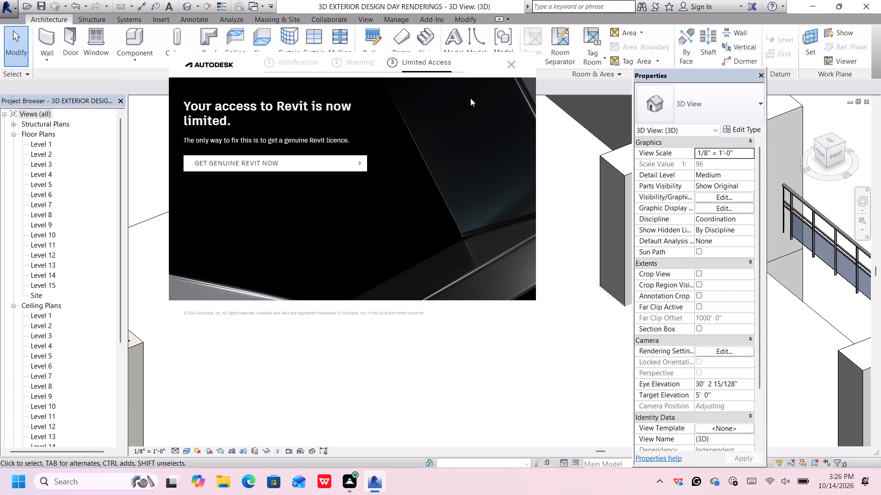
left_click(511, 63)
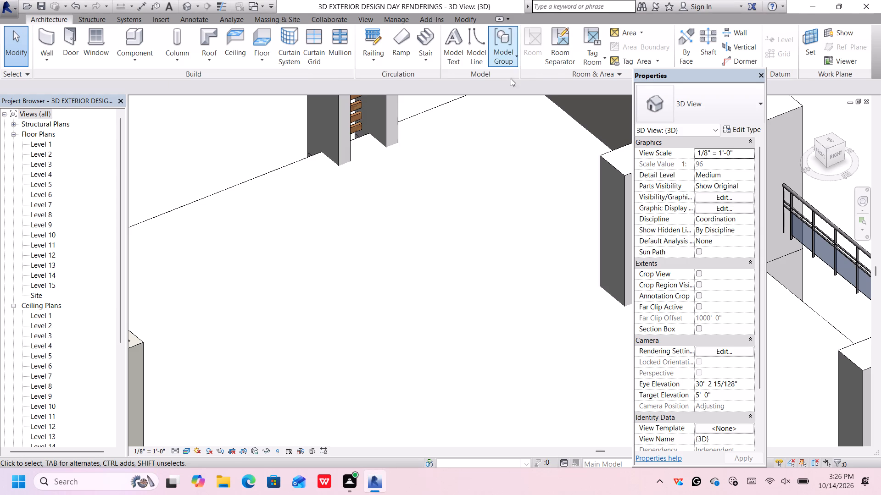
scroll(418, 201, "down", 8)
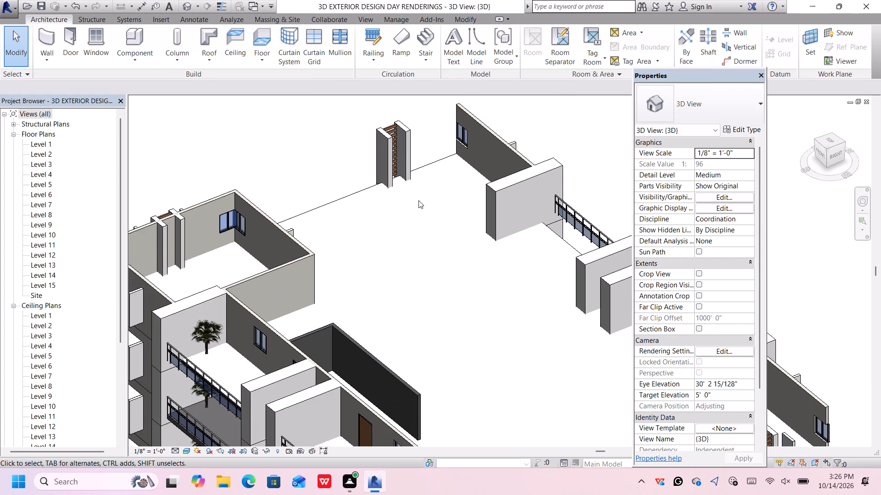
Delete the windowed gray wall beside the far rear balcony, the Generic - 6" fin behind it, and that balcony's railing.
scroll(418, 200, "down", 4)
scroll(462, 164, "up", 1)
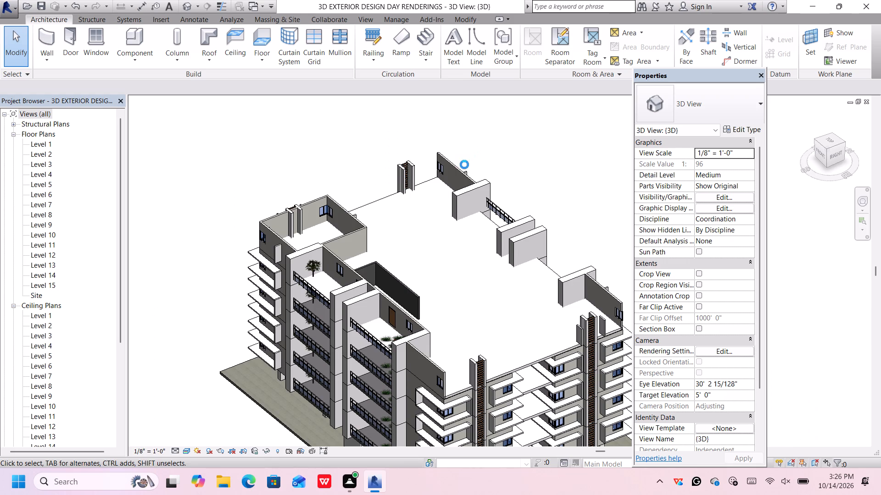
left_click(462, 170)
key("Delete")
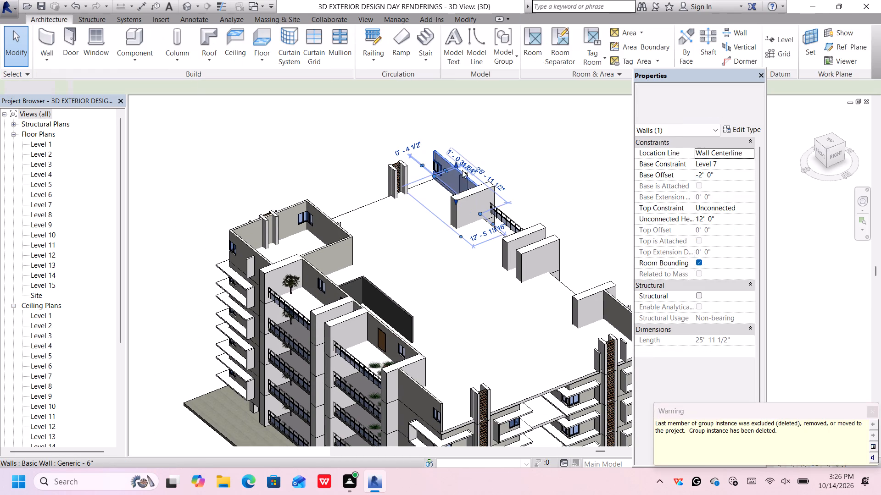
left_click(462, 175)
key("Delete")
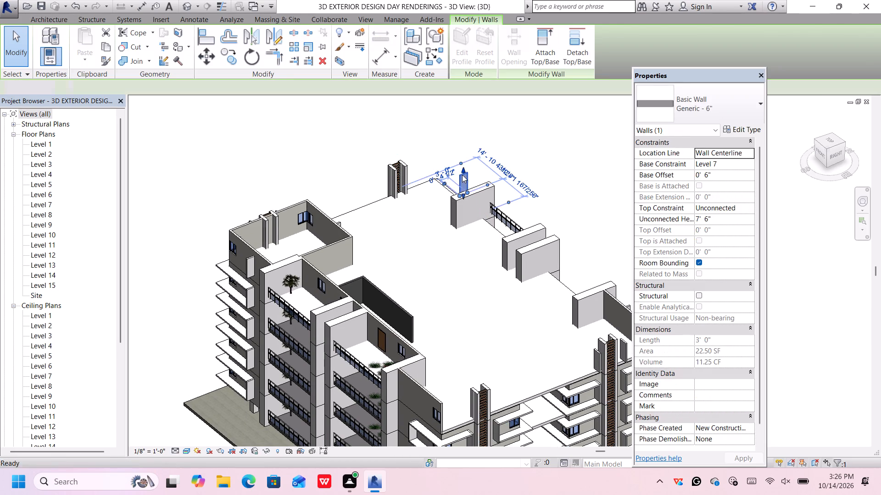
left_click(499, 209)
key("Delete")
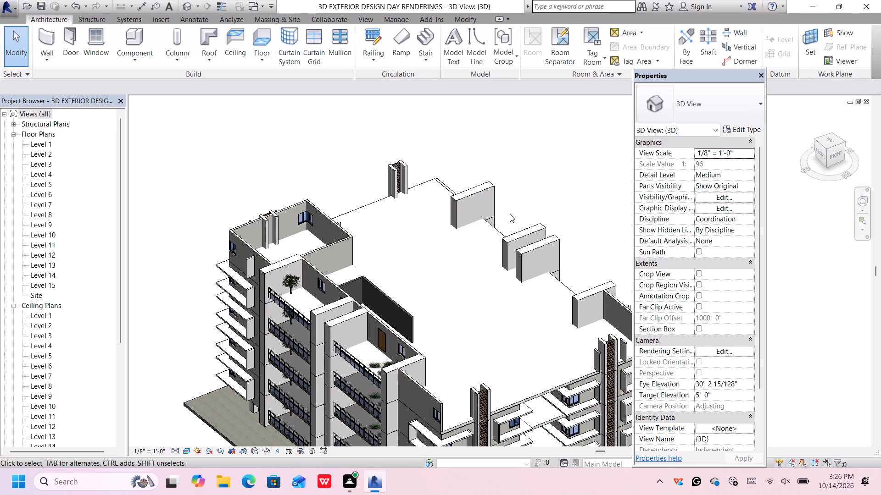
Delete the near end corner room's two outer gray walls: the windowed front wall and the wall behind the louvred column.
scroll(526, 219, "down", 3)
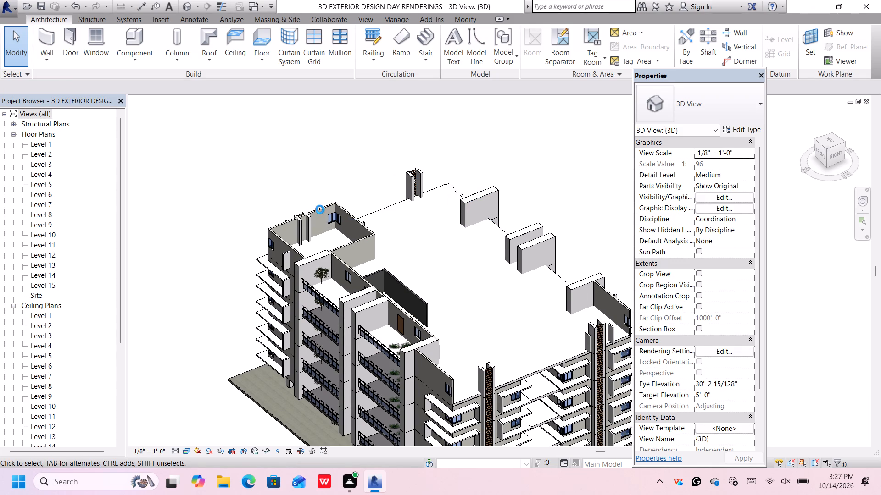
left_click(335, 224)
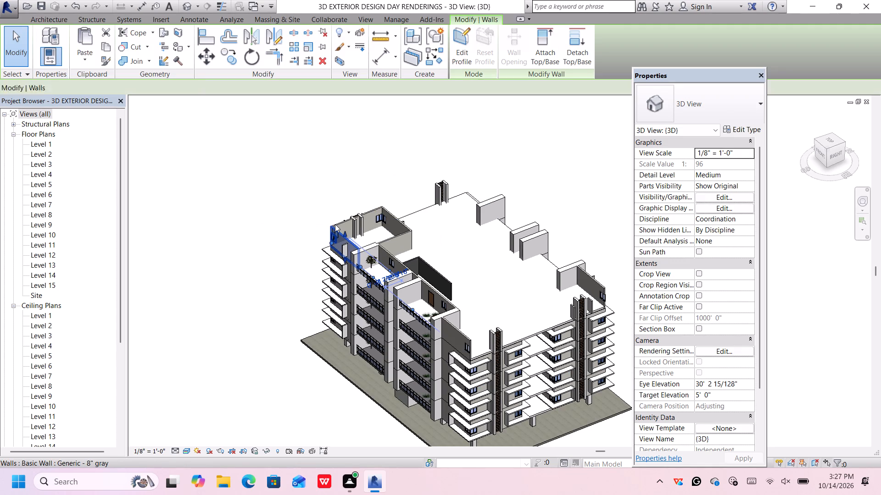
key("Delete")
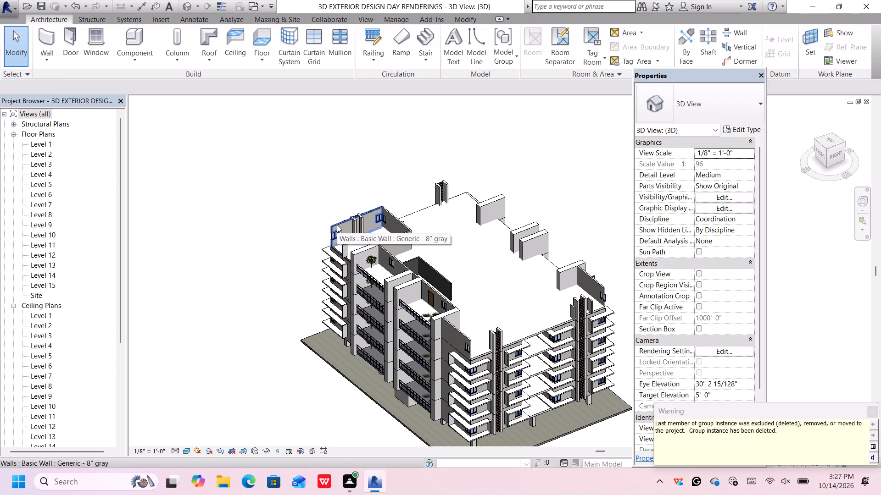
left_click(337, 225)
key("Delete")
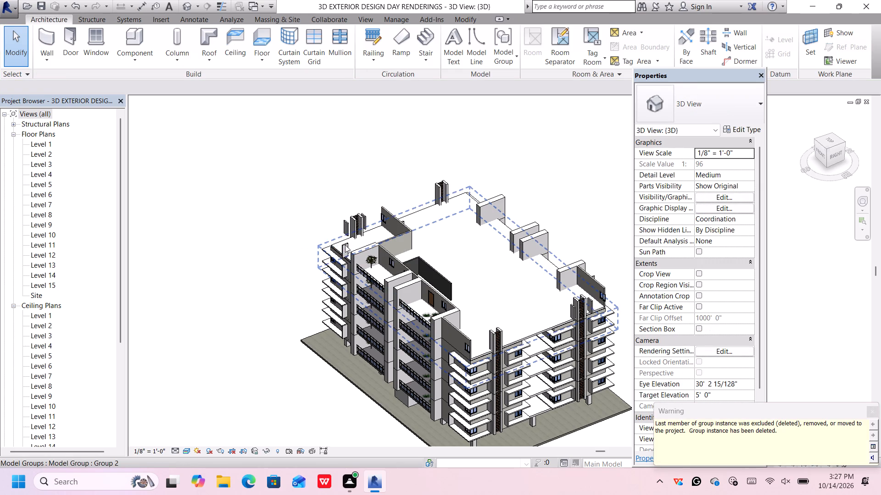
Delete the three freestanding Generic - 6" fins at the cleared corner: the front one and the two flanking the louvred column.
scroll(345, 245, "up", 6)
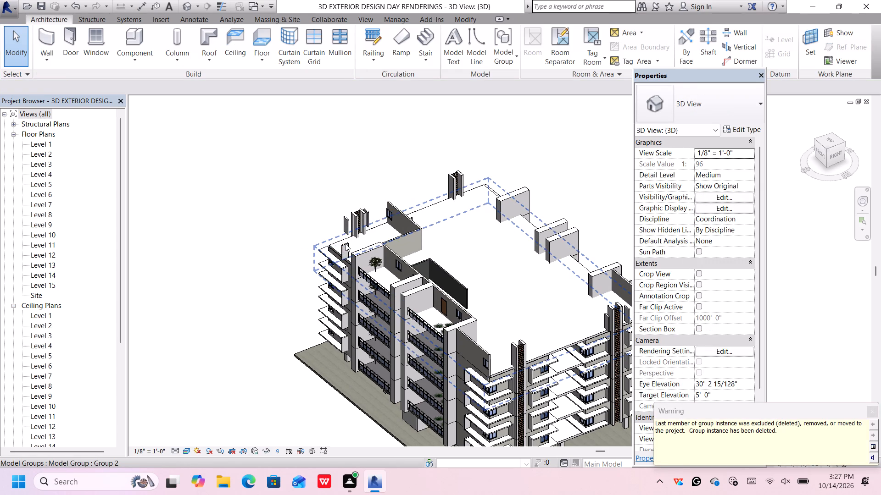
scroll(345, 243, "up", 5)
left_click(345, 245)
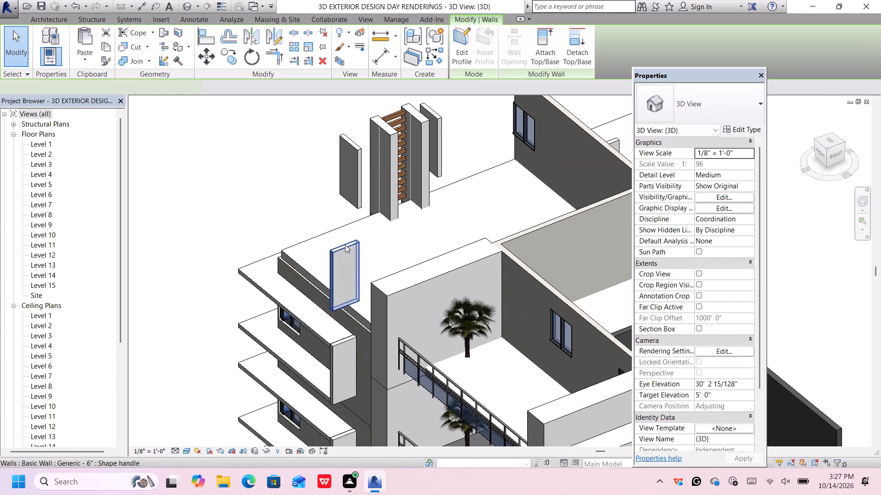
key("Delete")
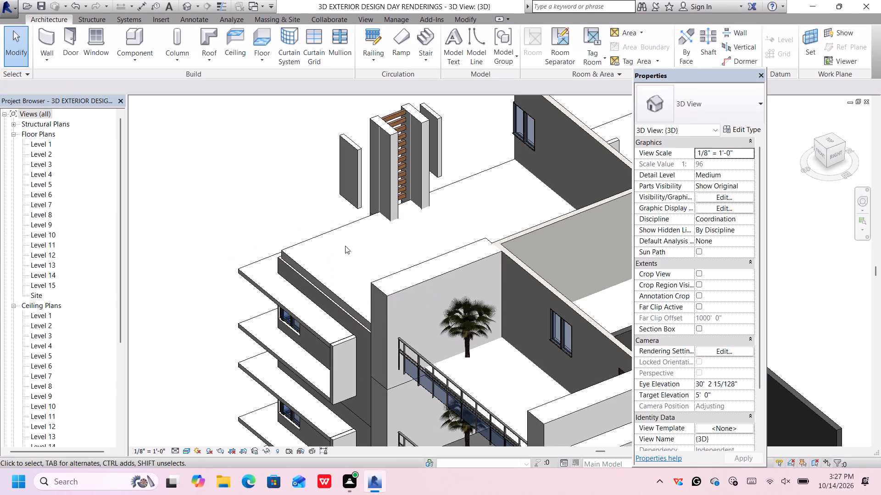
left_click(353, 161)
key("Delete")
key("Delete")
key("Delete")
key("Delete")
key("Delete")
key("Delete")
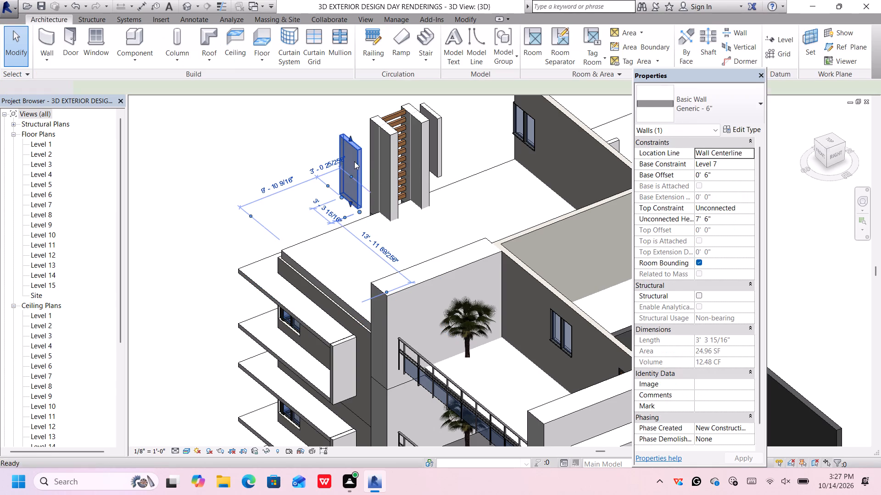
left_click(435, 129)
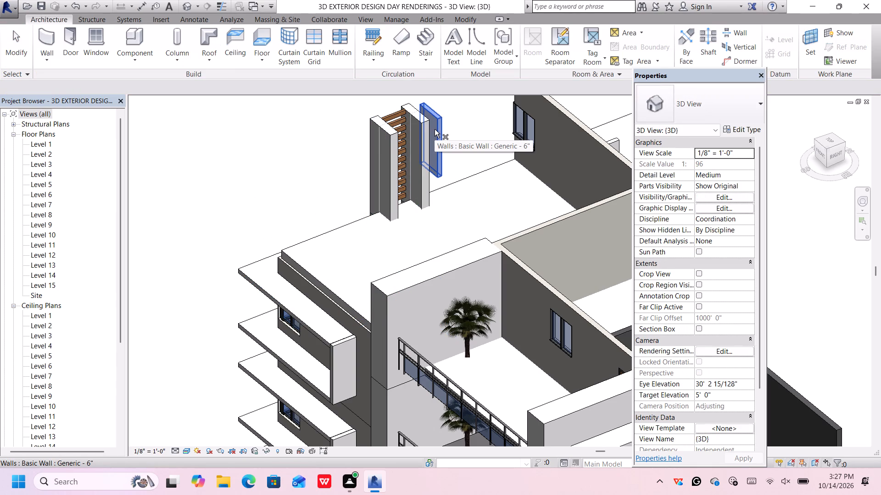
key("Delete")
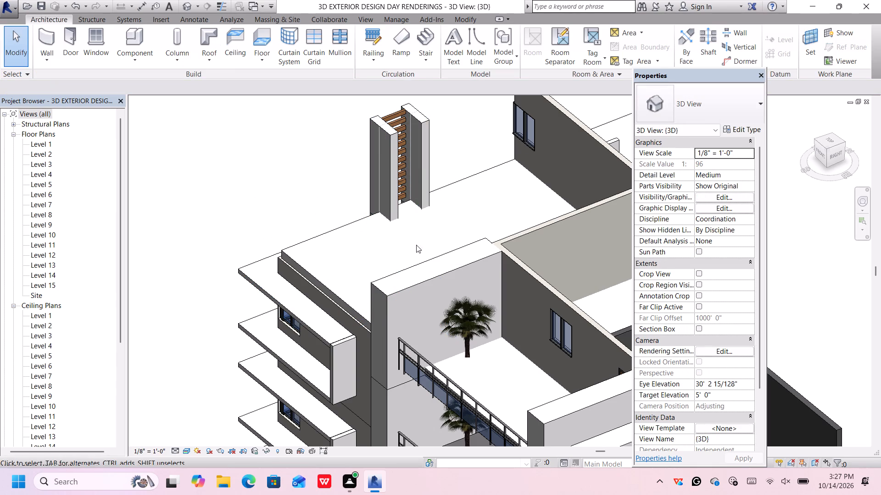
Delete the Glass Panel - Bottom Fill railing and the Windmill Palm - 8' tree from the top front balcony next to the cleared corner.
left_click(437, 367)
key("Delete")
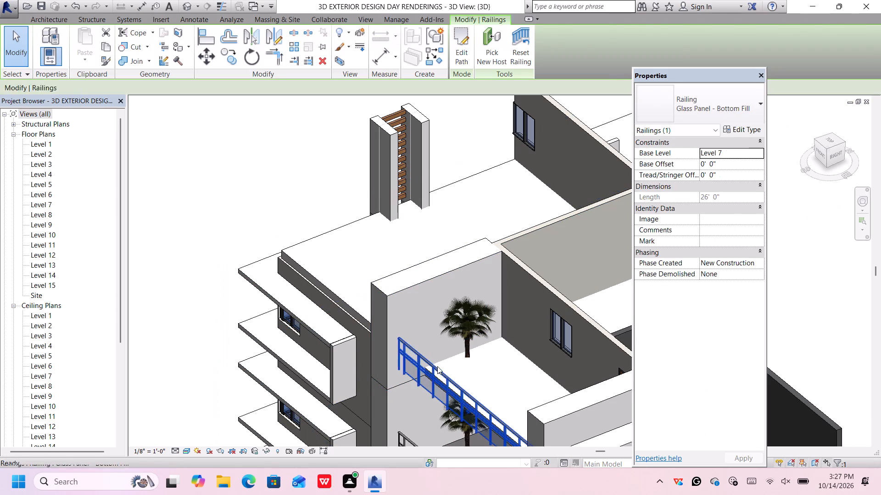
scroll(468, 339, "down", 6)
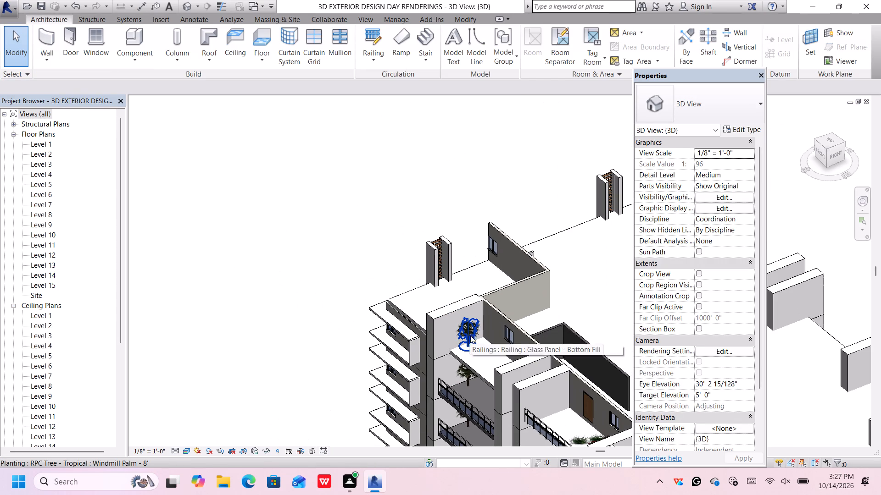
left_click(474, 331)
key("Delete")
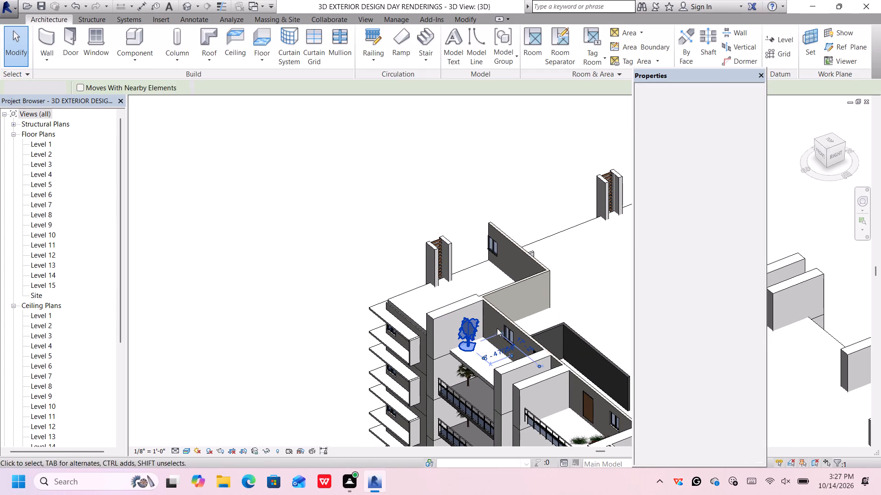
Delete the gray wall behind the cleared balcony, the corner room's two remaining gray walls, and the Generic - 6" fin behind them.
left_click(507, 319)
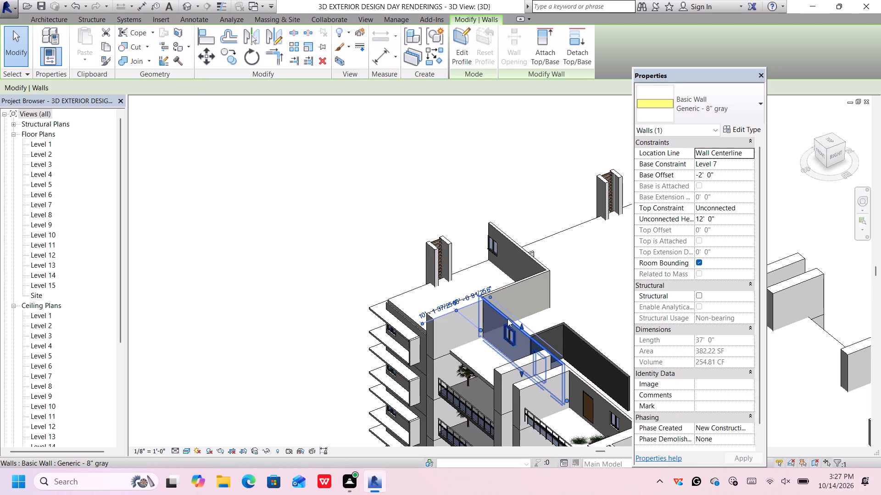
key("Delete")
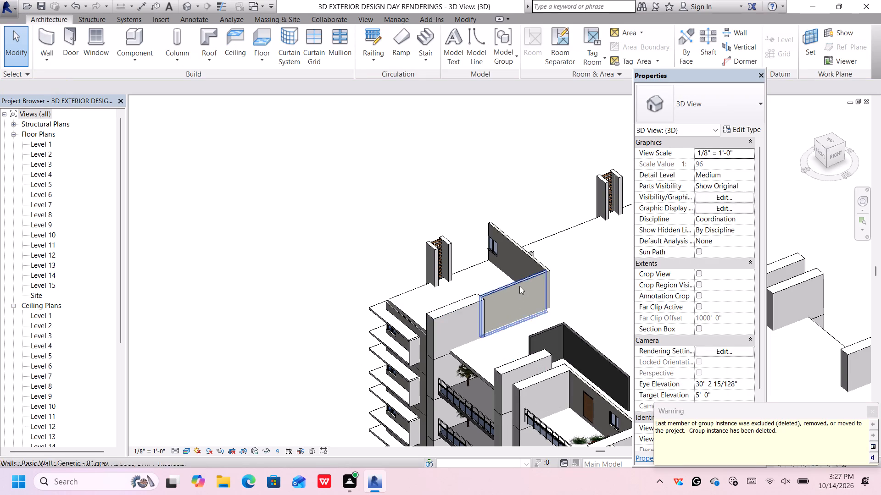
left_click(520, 285)
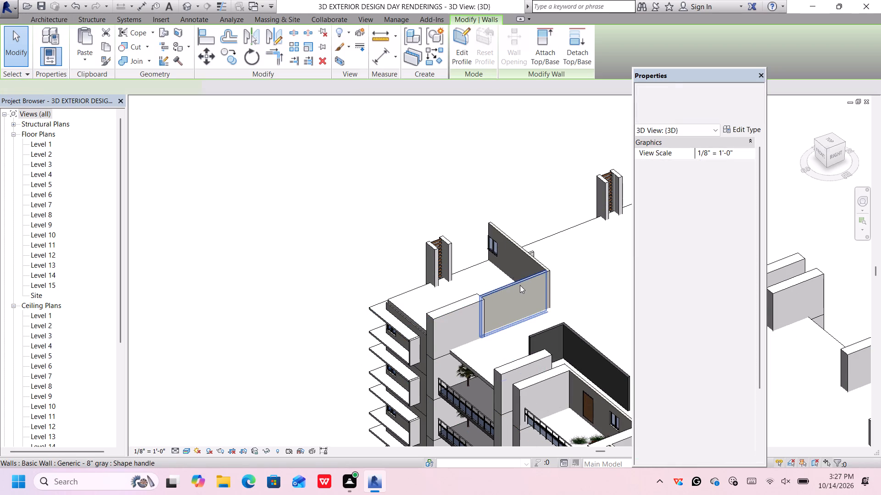
key("Delete")
left_click(529, 260)
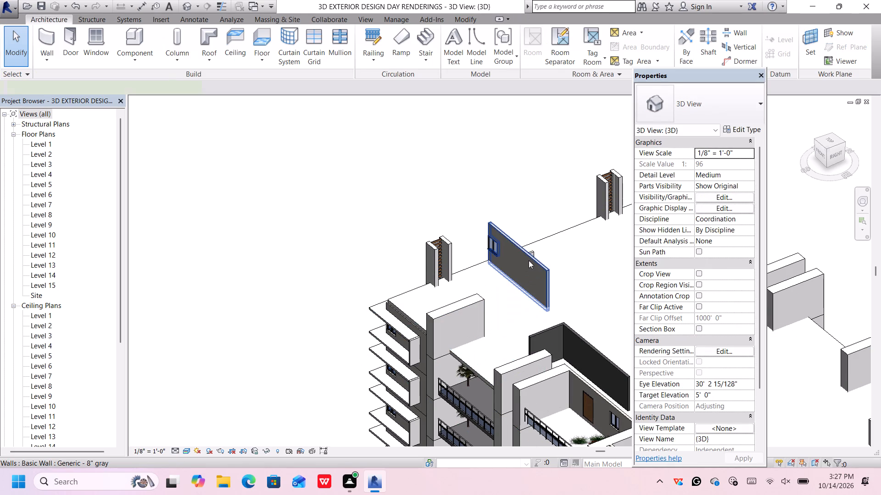
key("Delete")
left_click(529, 258)
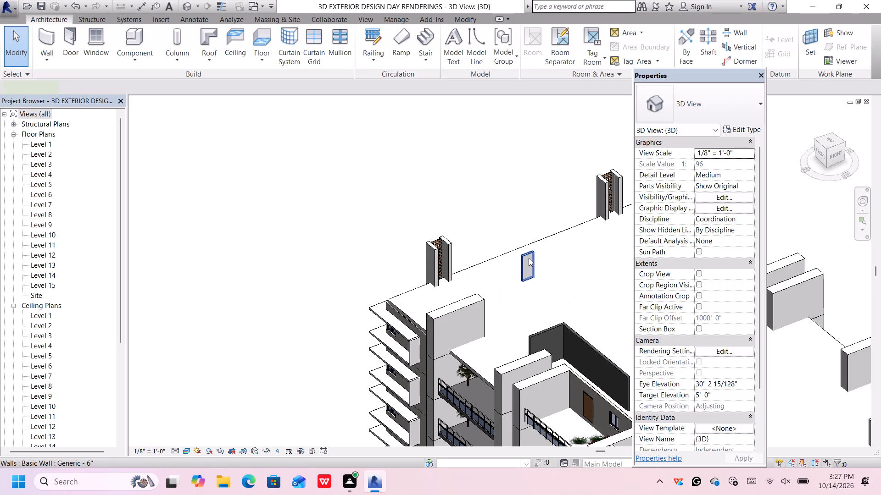
key("Delete")
Dismiss the Autodesk notification card covering the model view.
scroll(517, 242, "down", 5)
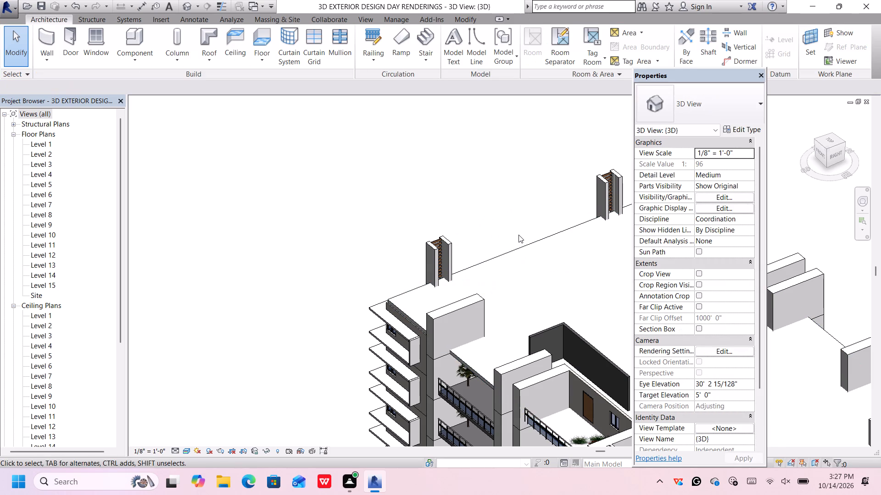
scroll(519, 235, "down", 3)
middle_click_drag(519, 235, 506, 217)
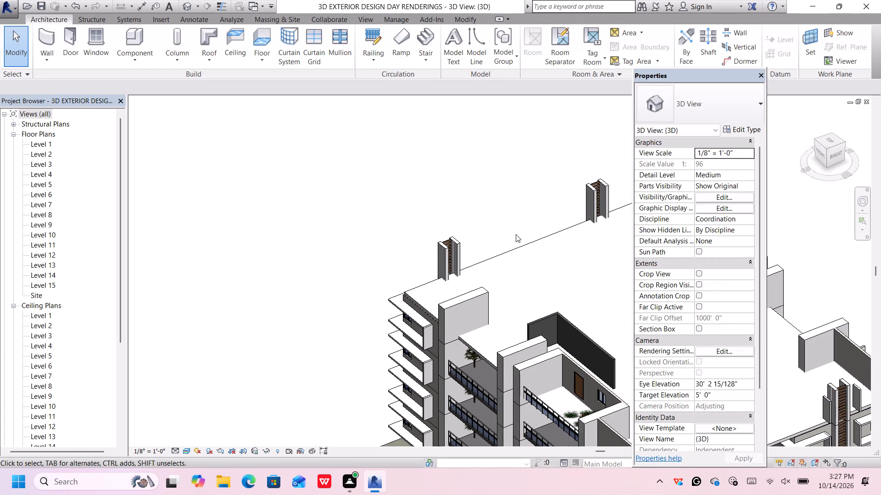
scroll(532, 268, "down", 4)
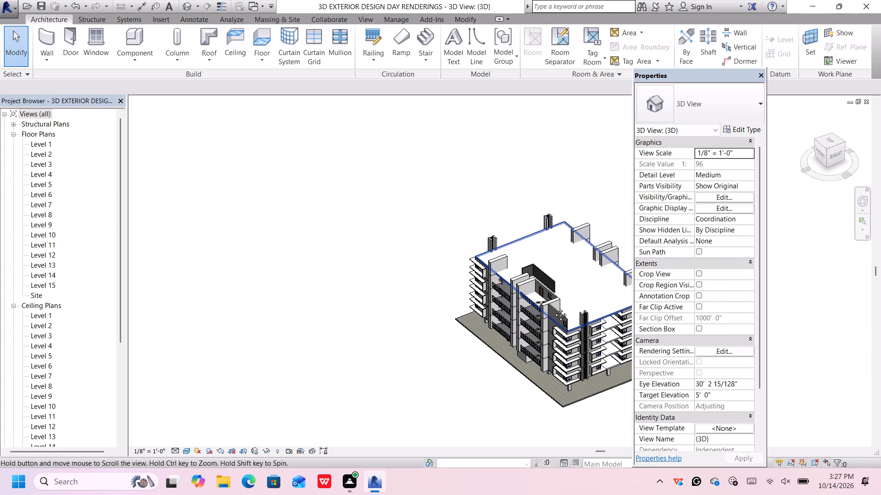
scroll(545, 282, "up", 3)
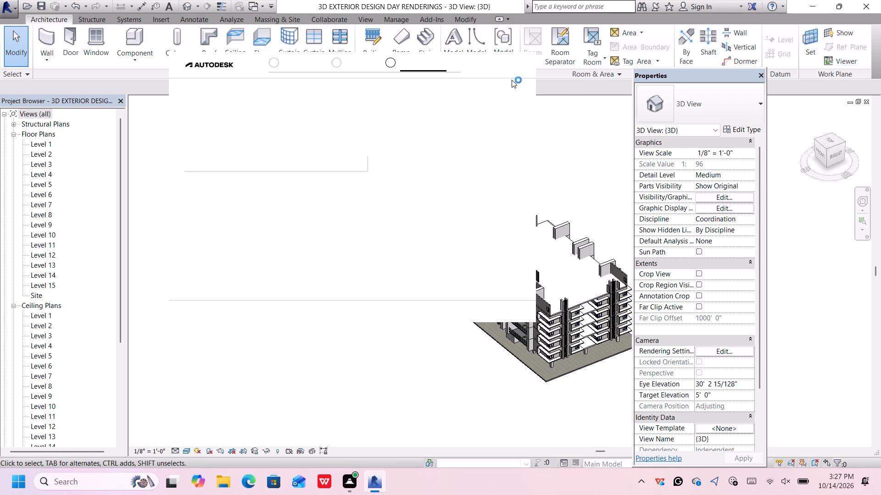
left_click(513, 64)
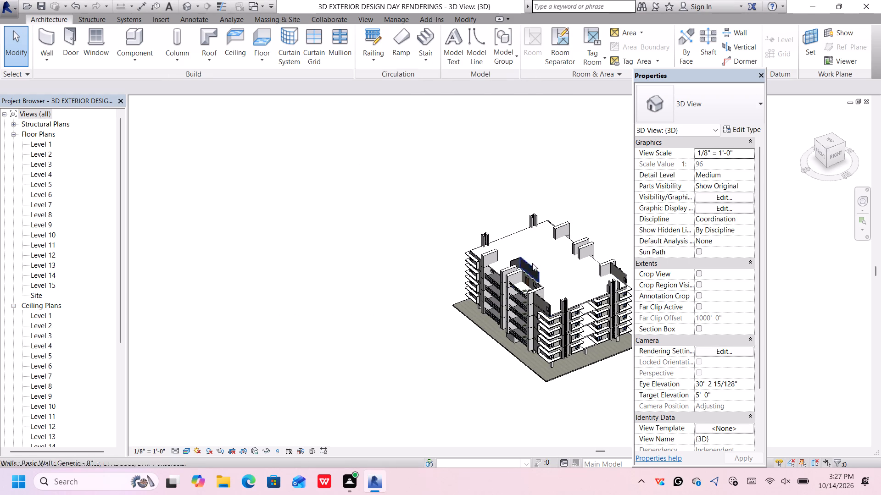
Delete the two dark Generic - 8" core walls and the gray wall with a door and window behind the remaining front balcony.
scroll(531, 264, "up", 4)
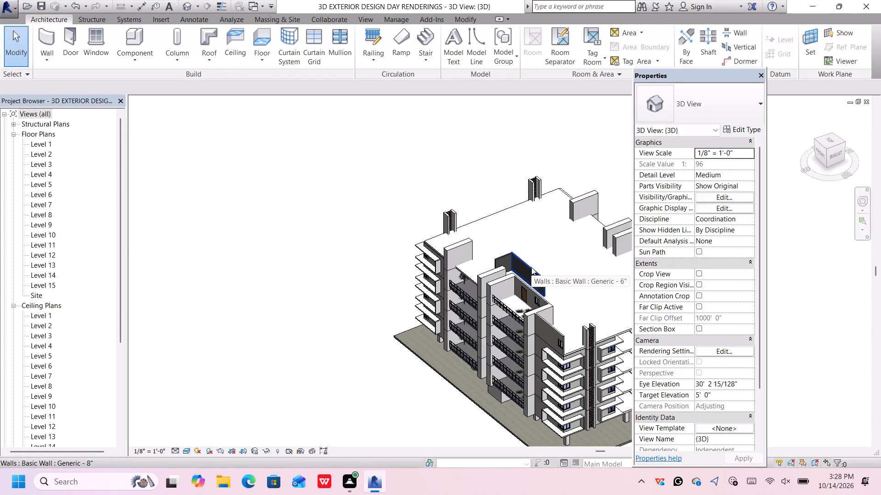
left_click(531, 267)
key("Delete")
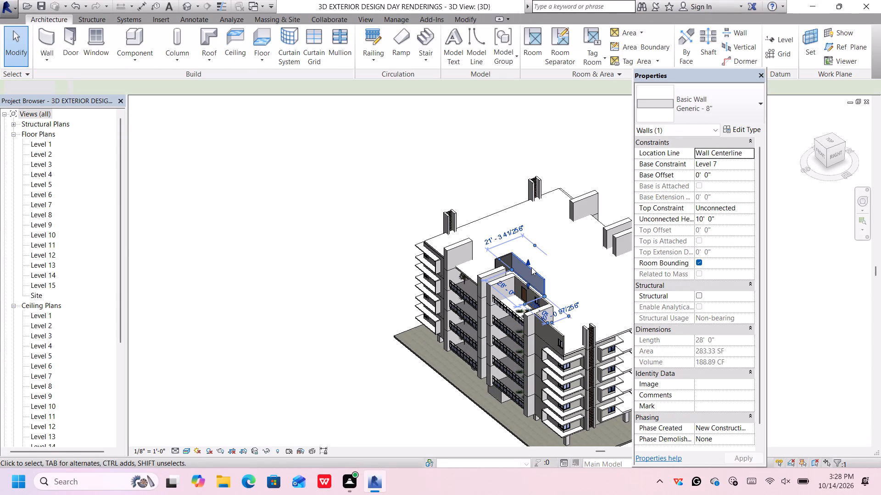
left_click(504, 255)
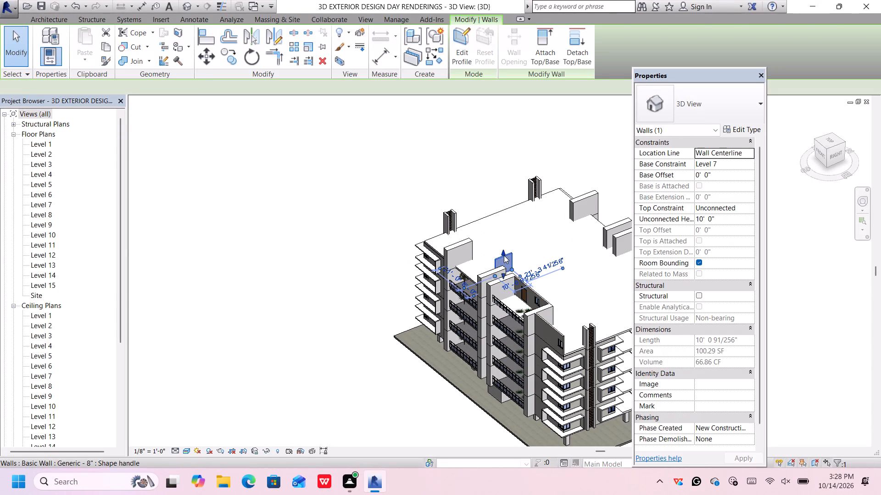
key("Delete")
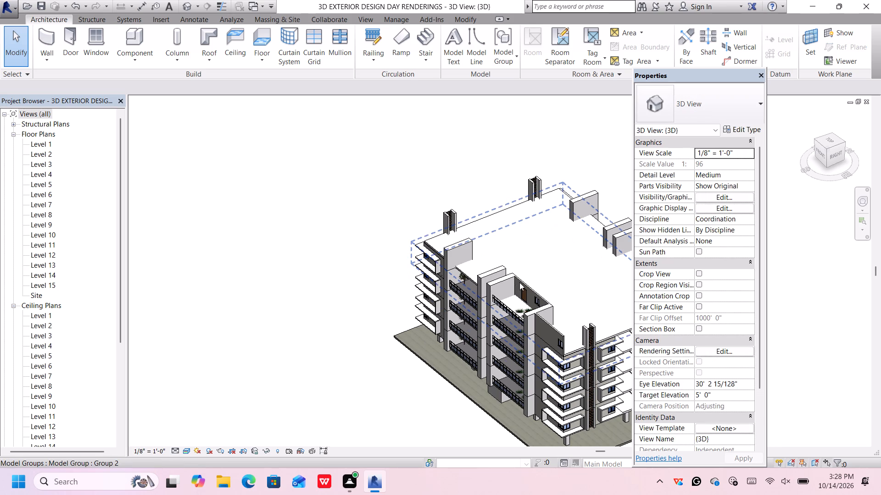
left_click(522, 280)
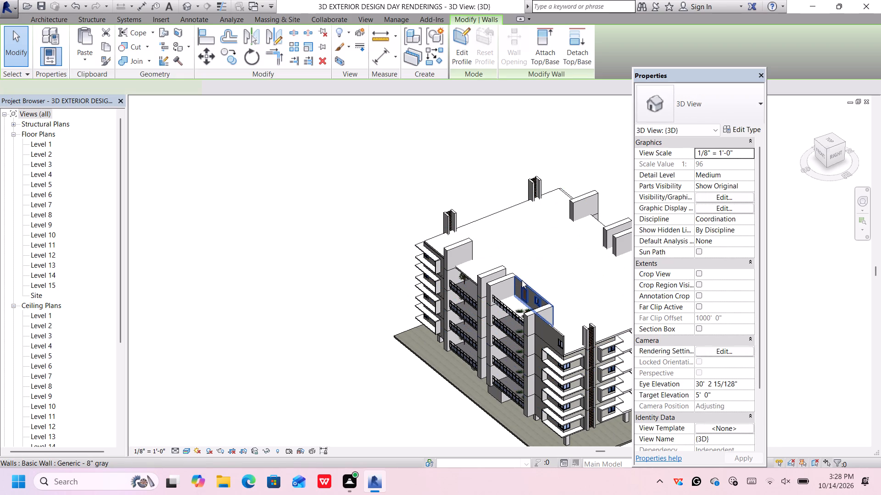
key("Delete")
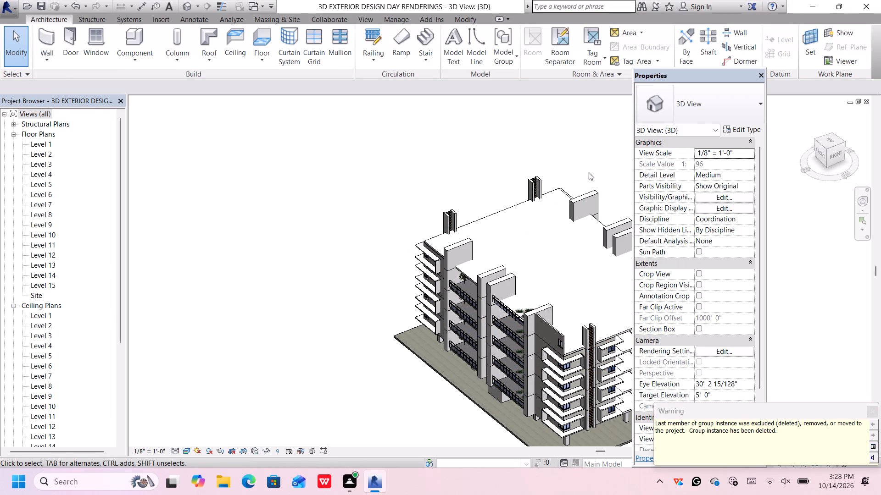
Delete the Rhododendron 4'-0" shrub from the remaining planted balcony on the top storey's front.
scroll(526, 308, "up", 2)
scroll(526, 308, "down", 1)
scroll(526, 308, "up", 1)
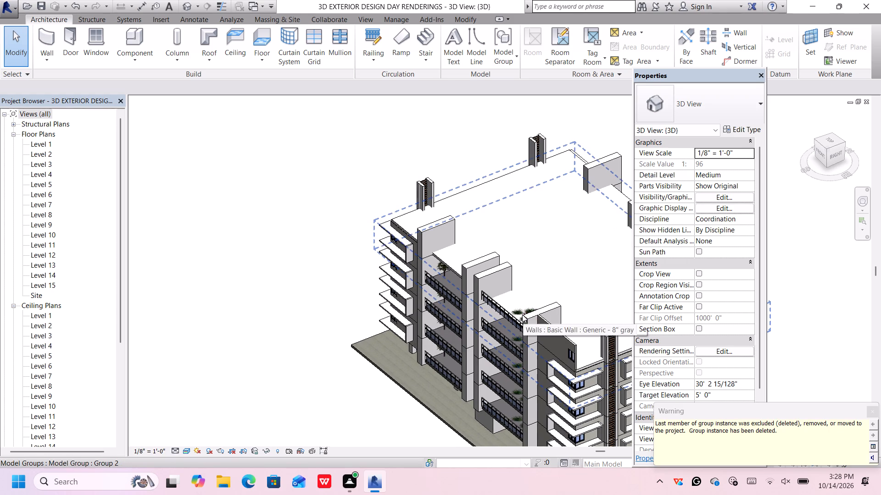
left_click(520, 317)
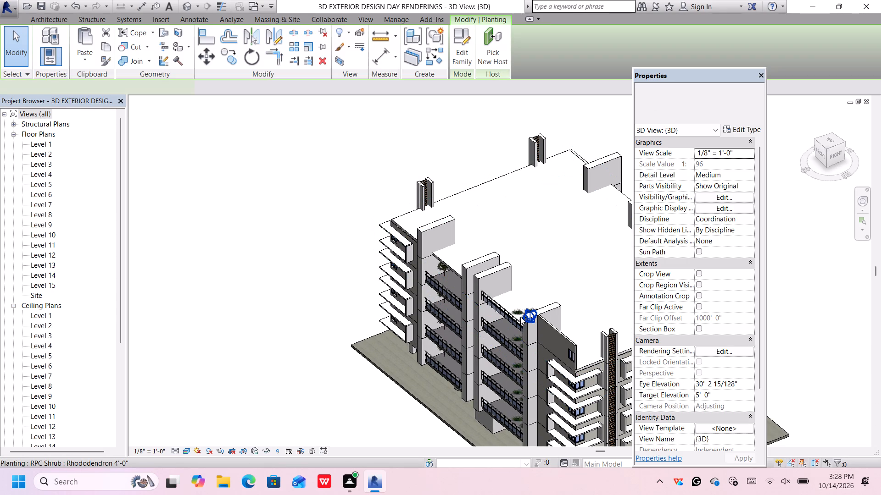
key("Delete")
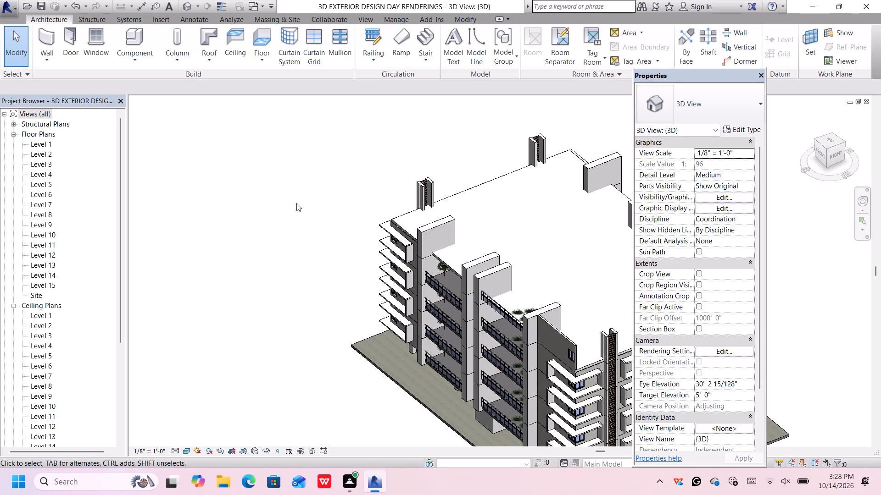
Close the Properties palette covering the model view.
scroll(327, 252, "down", 2)
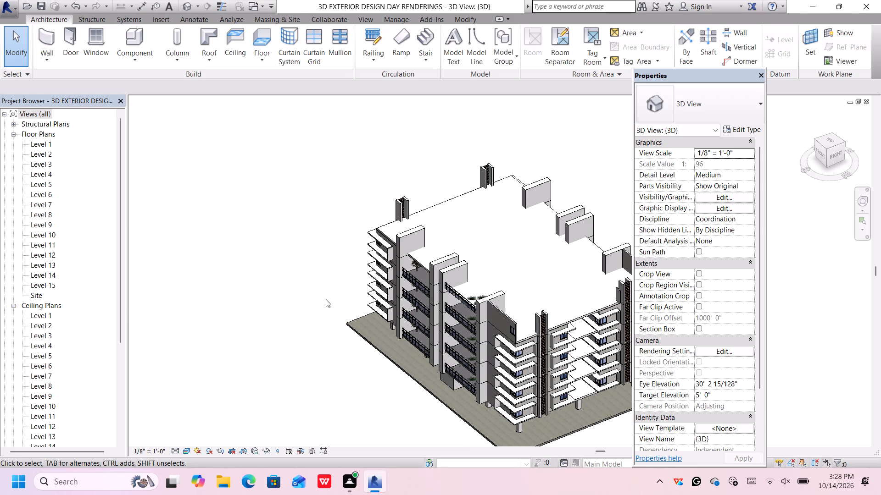
middle_click_drag(293, 310, 353, 324)
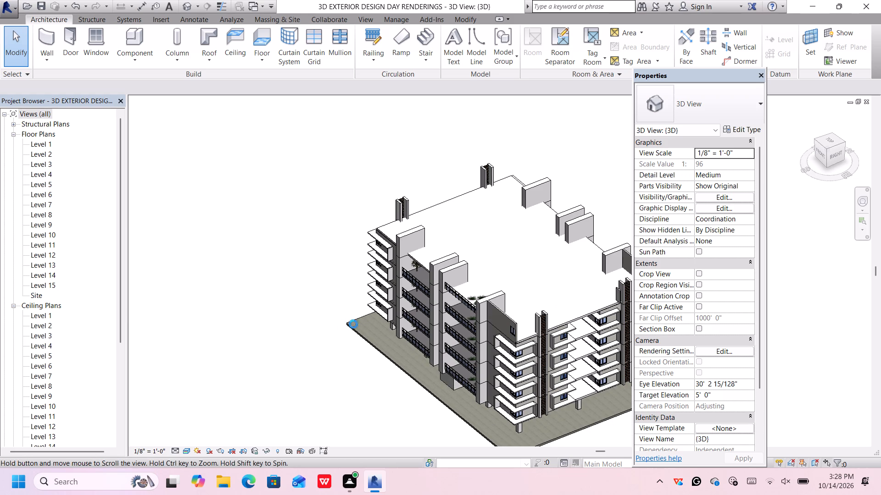
middle_click_drag(353, 324, 382, 328)
middle_click_drag(345, 335, 353, 339)
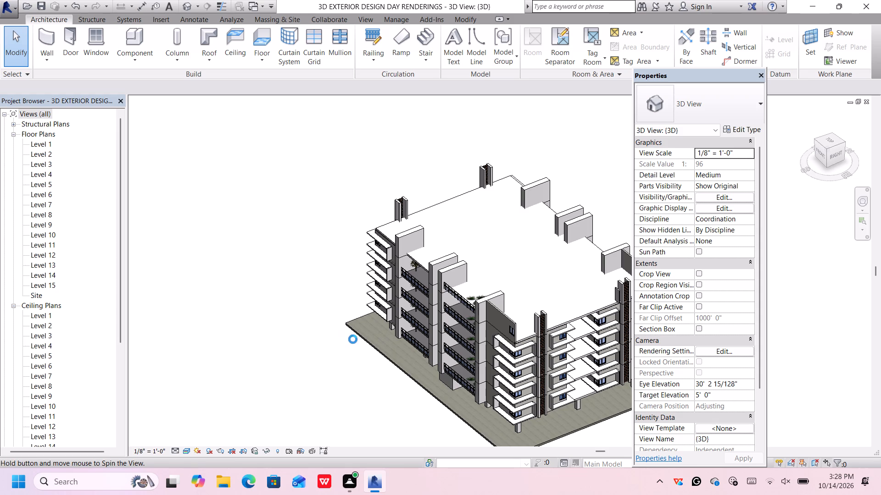
middle_click_drag(353, 339, 400, 353)
middle_click_drag(263, 366, 266, 366)
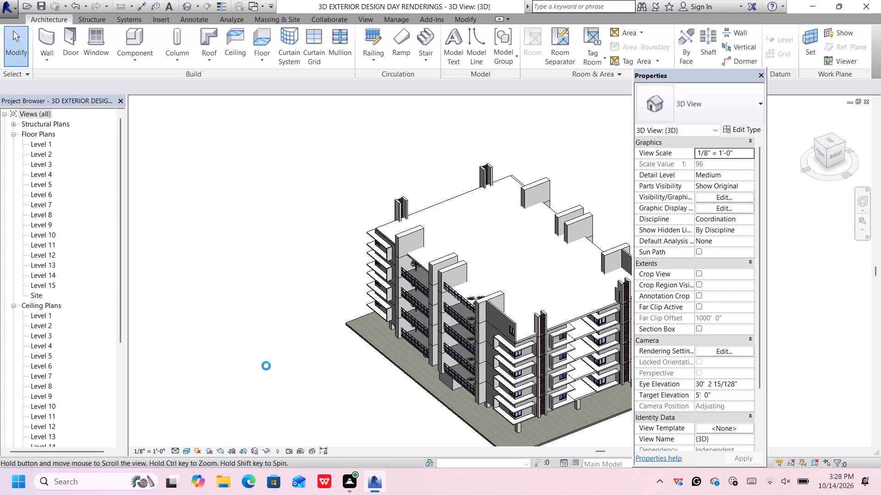
middle_click_drag(266, 366, 322, 378)
scroll(564, 334, "up", 1)
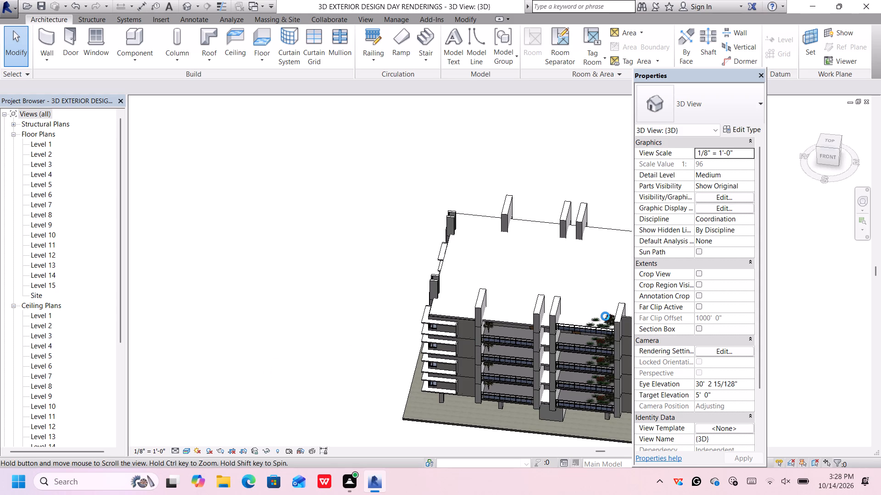
scroll(604, 315, "up", 1)
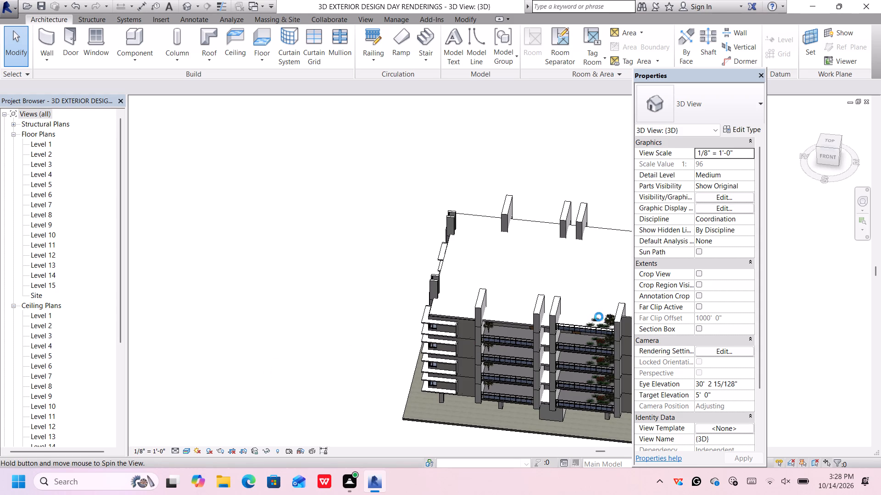
scroll(600, 317, "up", 4)
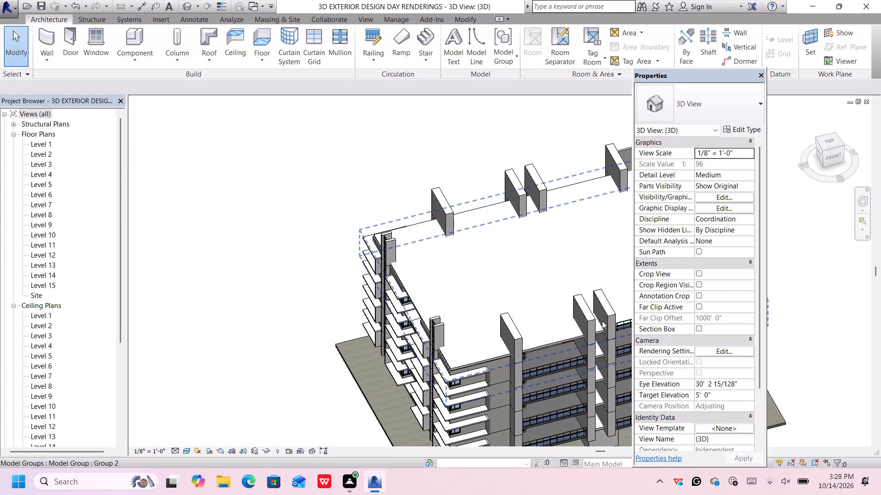
scroll(569, 346, "down", 1)
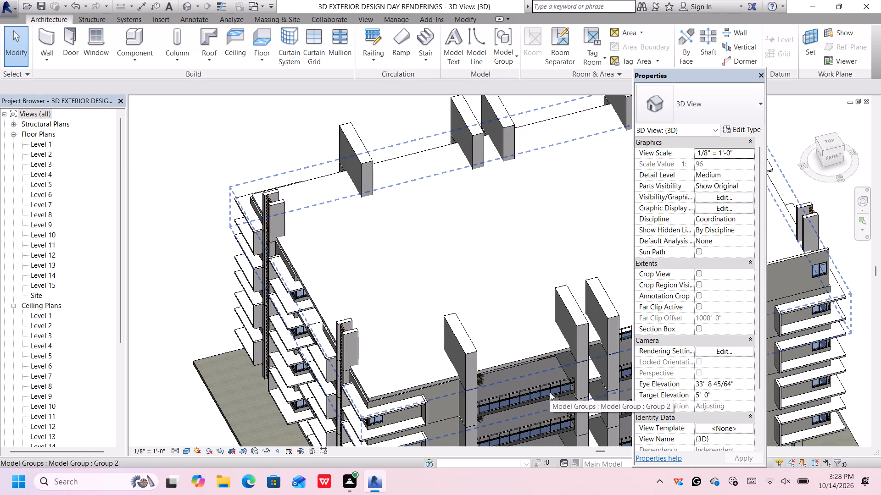
scroll(532, 355, "down", 7)
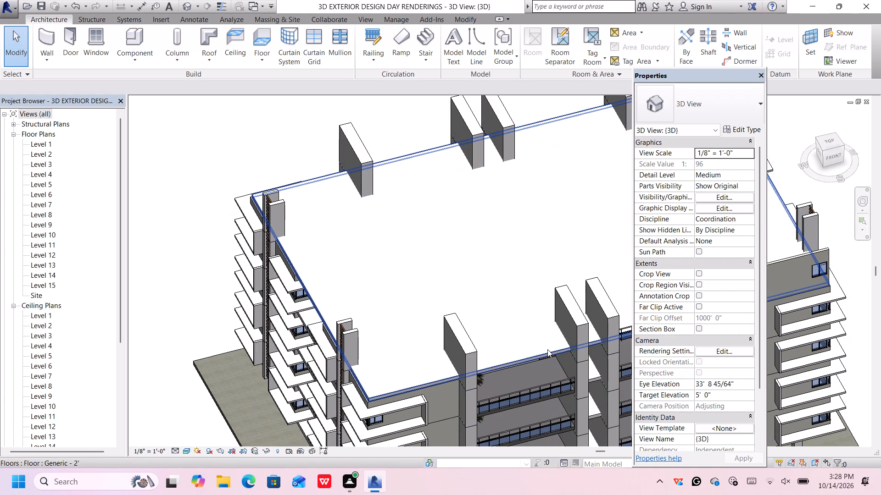
scroll(547, 349, "down", 2)
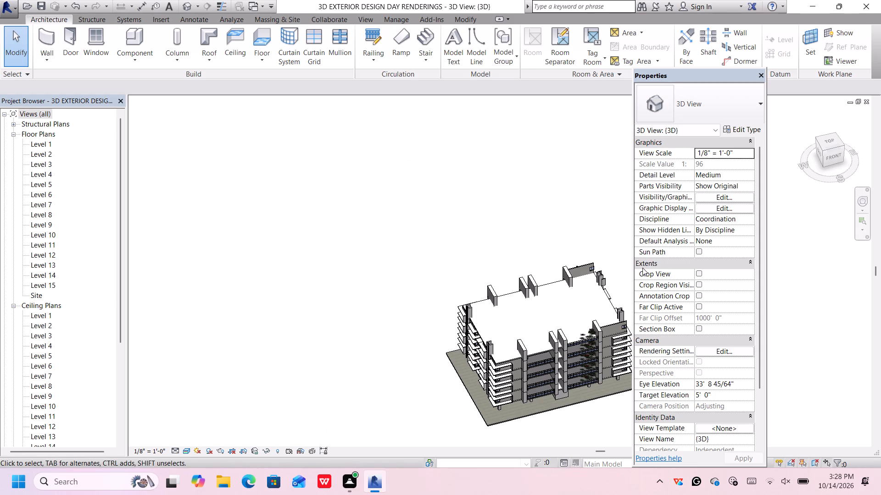
left_click(762, 73)
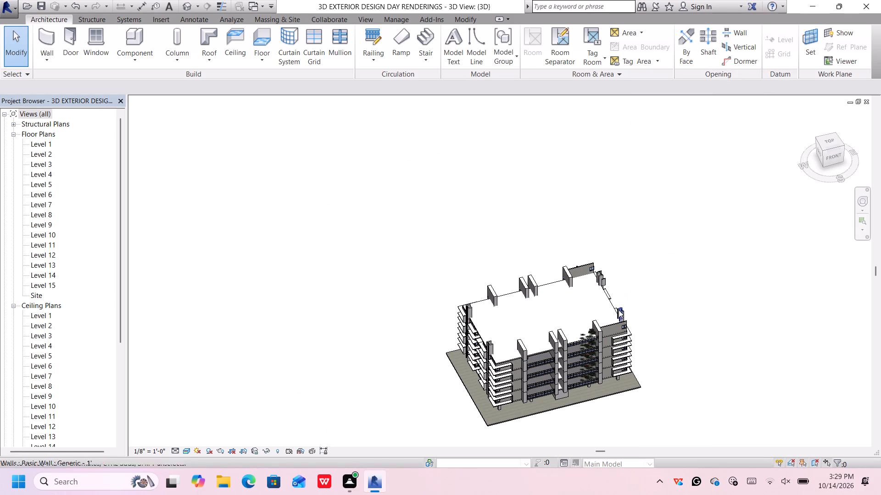
Dismiss the Autodesk notification card covering the model view.
scroll(602, 331, "up", 6)
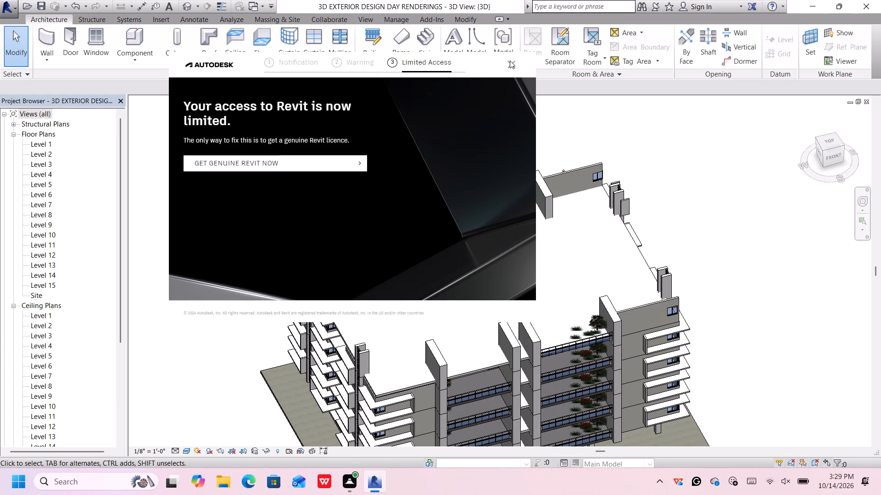
left_click(511, 65)
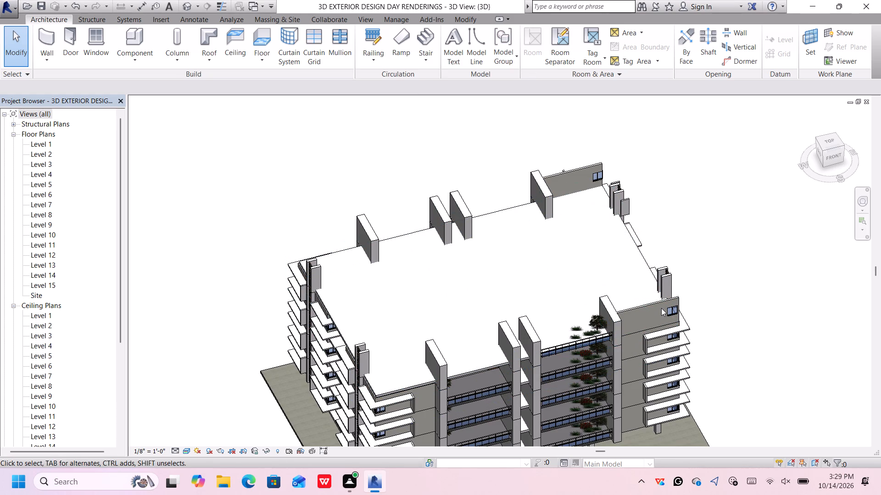
Delete the top-storey Generic - 8" gray wall with a window at the front corner beside the planted balcony.
left_click(657, 307)
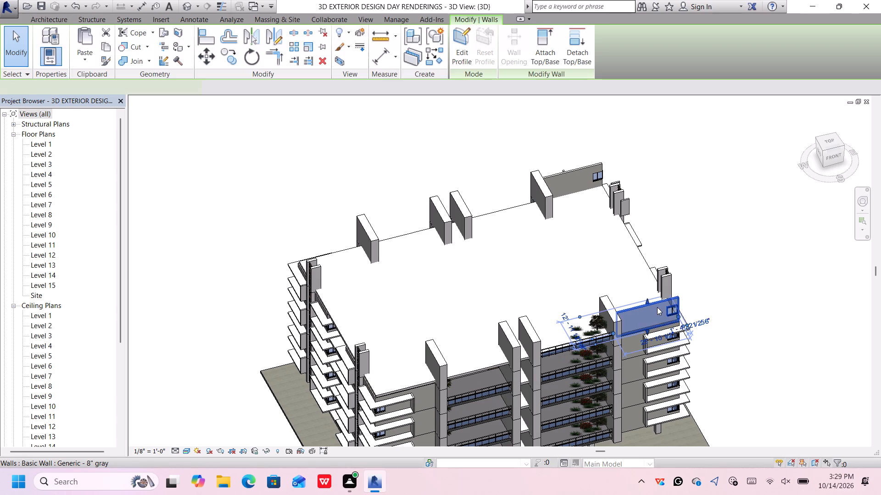
key("Delete")
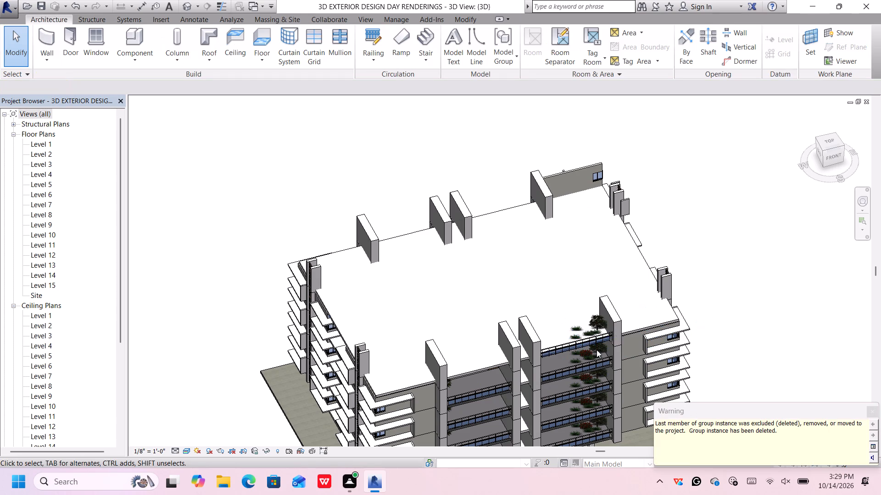
Delete the Generic - 6" fin and the small wall behind it at the side core near the rear corner.
scroll(585, 328, "up", 2)
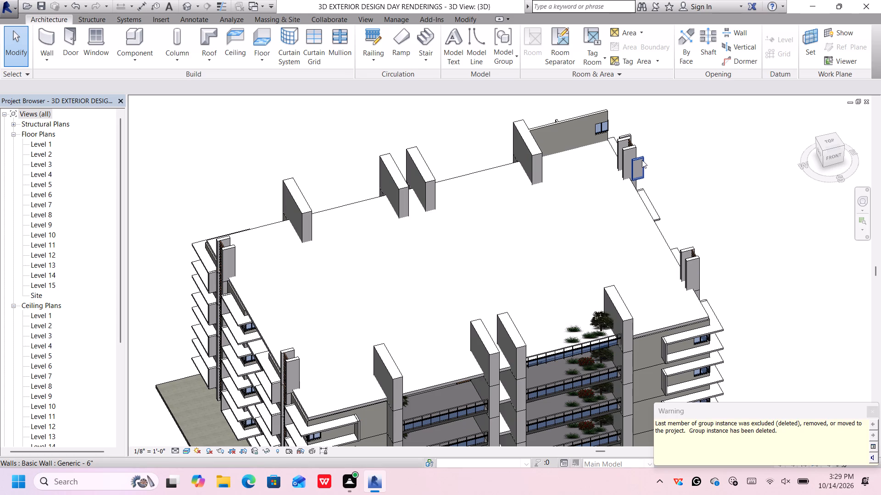
left_click(642, 160)
key("Delete")
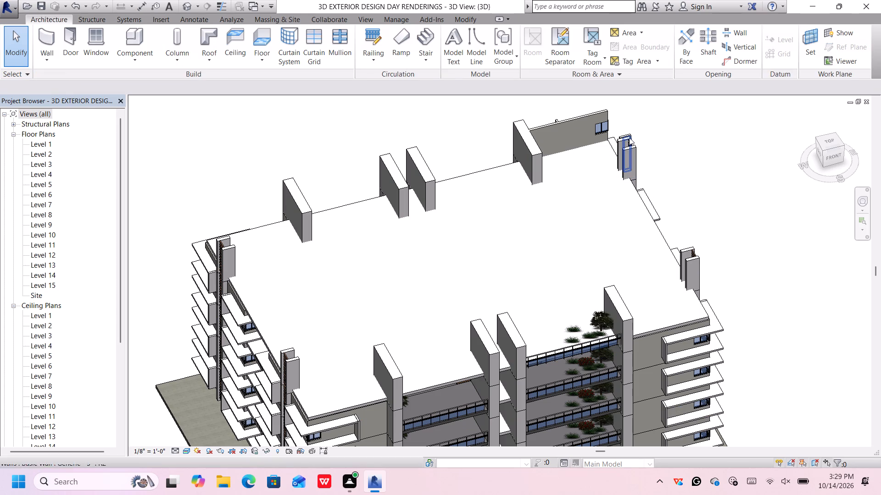
left_click(629, 136)
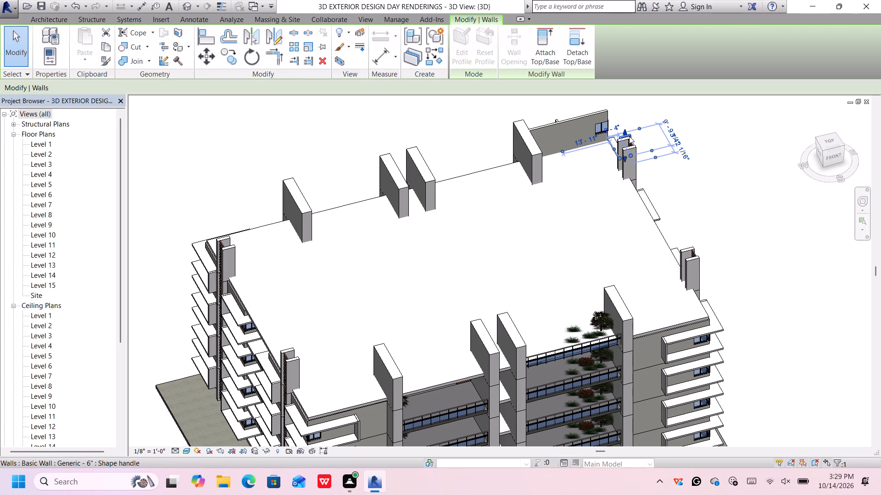
key("Delete")
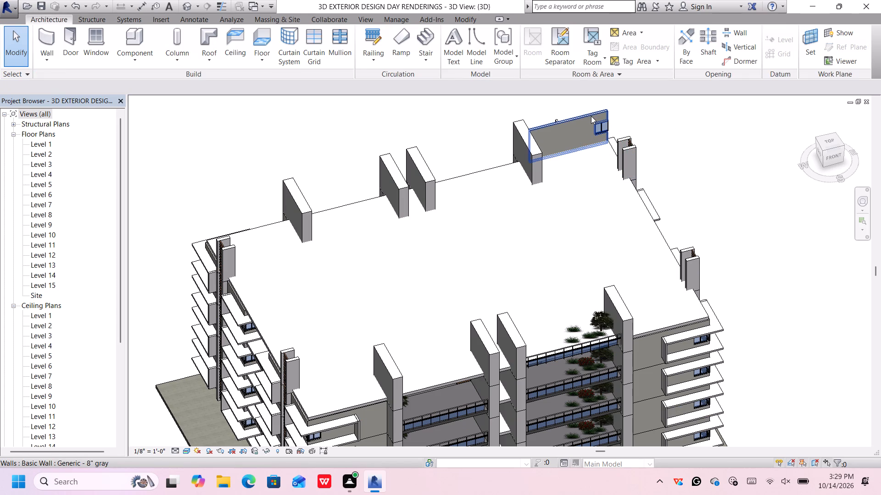
Delete the top-storey Generic - 8" gray wall with a window at the rear corner and the thin fin behind it.
left_click(591, 116)
key("Delete")
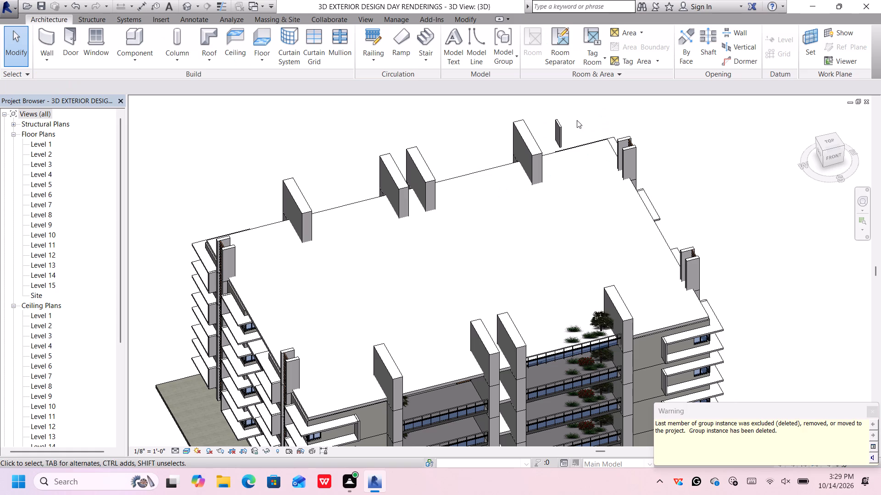
left_click(559, 136)
key("Delete")
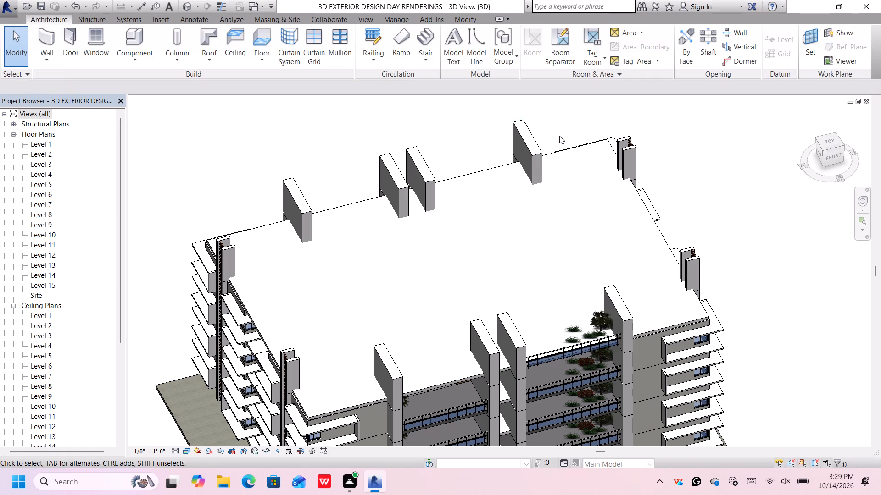
Delete the Windmill Palm - 8' tree, the Fan Palm 5'-6" shrub and the railing from the top front balcony.
left_click(603, 317)
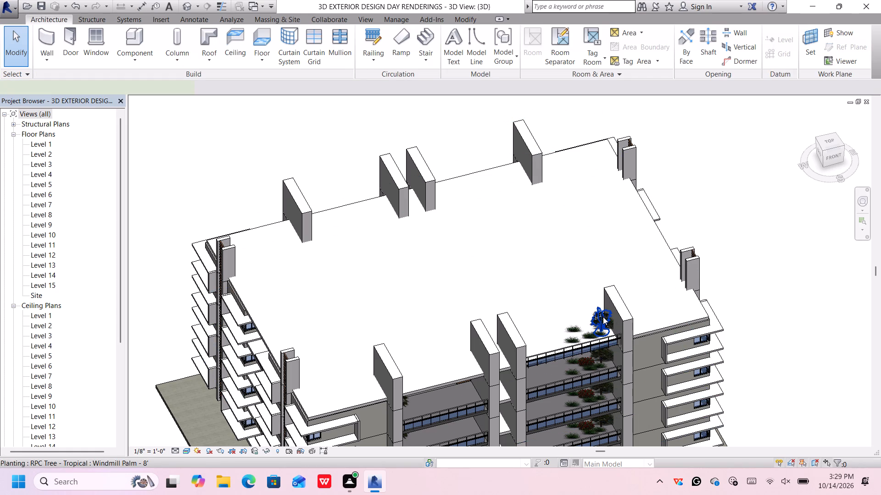
key("Delete")
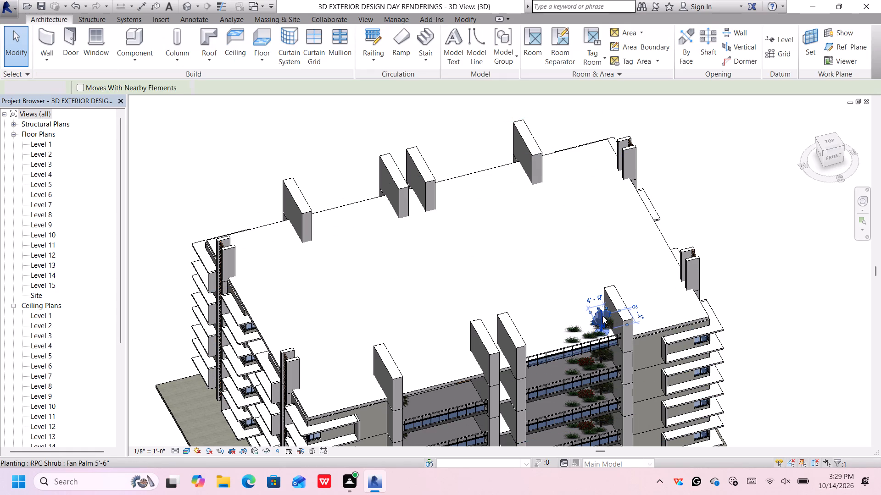
left_click(603, 320)
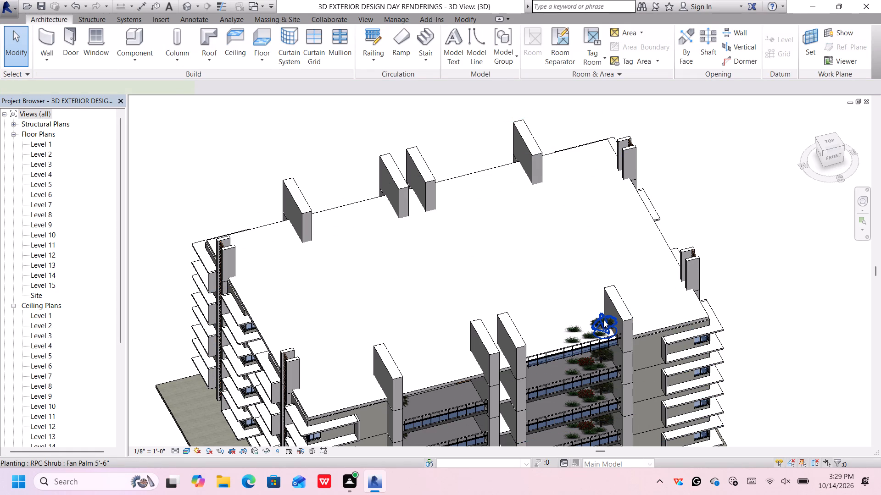
key("Delete")
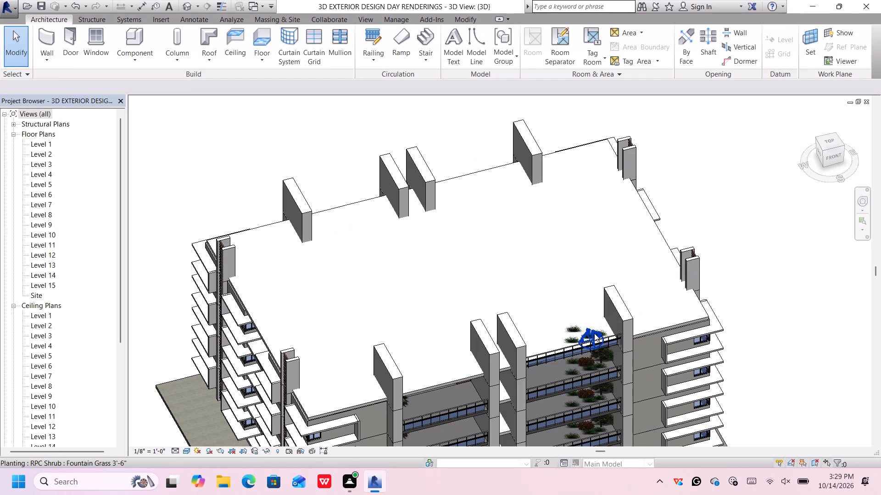
left_click(593, 341)
key("Delete")
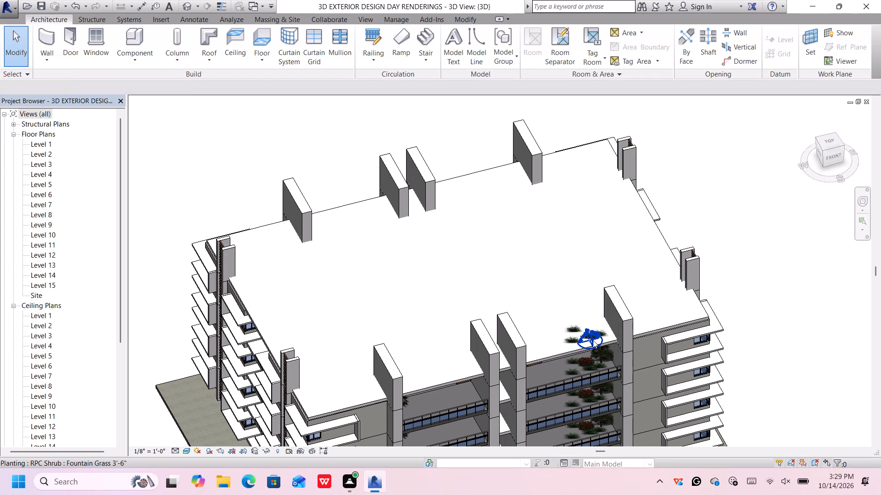
Delete the five remaining Fountain Grass 3'-6" shrubs from the top front balcony area beside the fin.
left_click(591, 334)
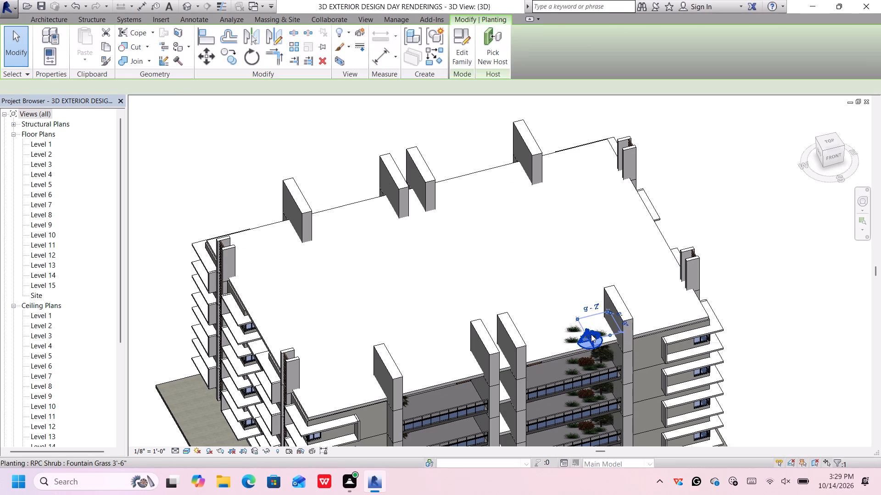
key("Delete")
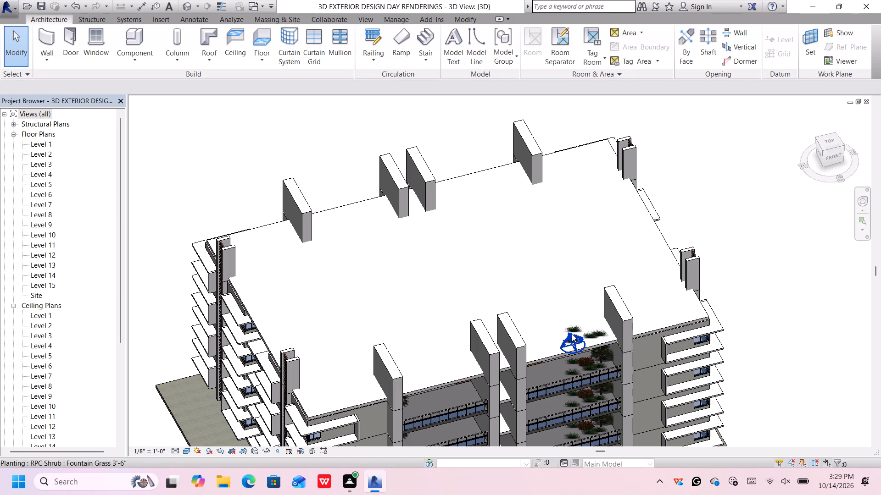
left_click(571, 337)
key("Delete")
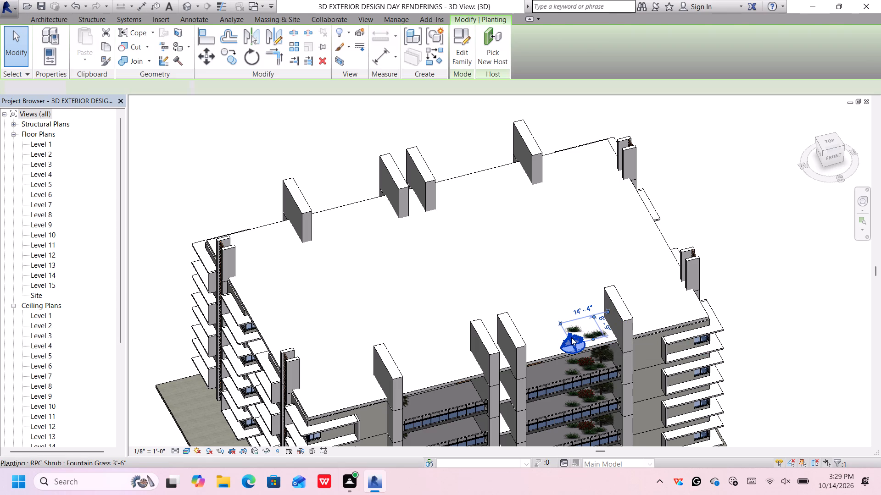
left_click(575, 325)
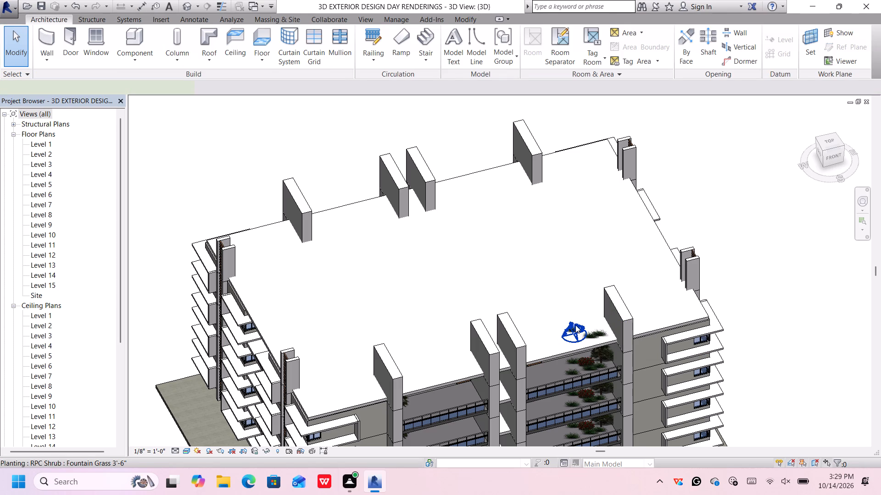
key("Delete")
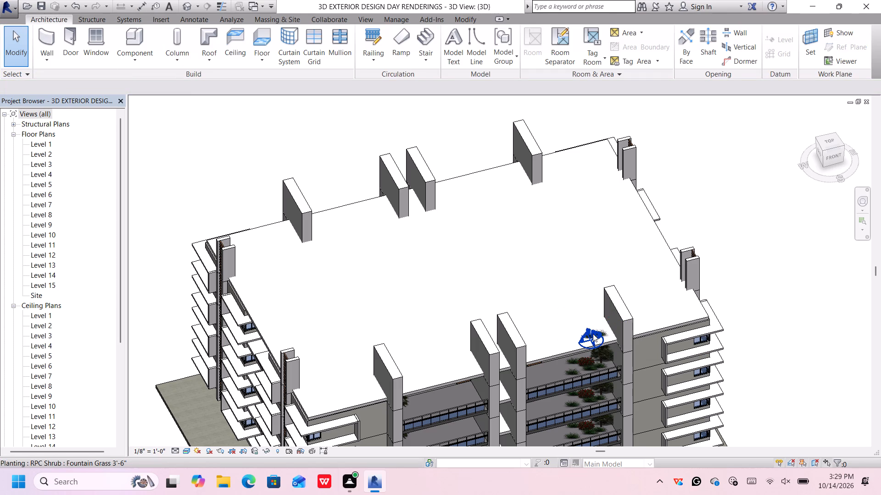
left_click(593, 334)
key("Delete")
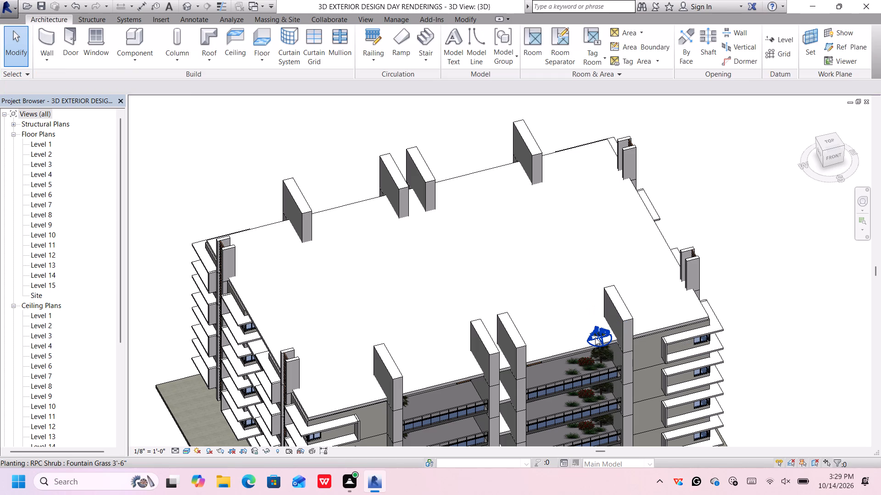
left_click(595, 335)
key("Delete")
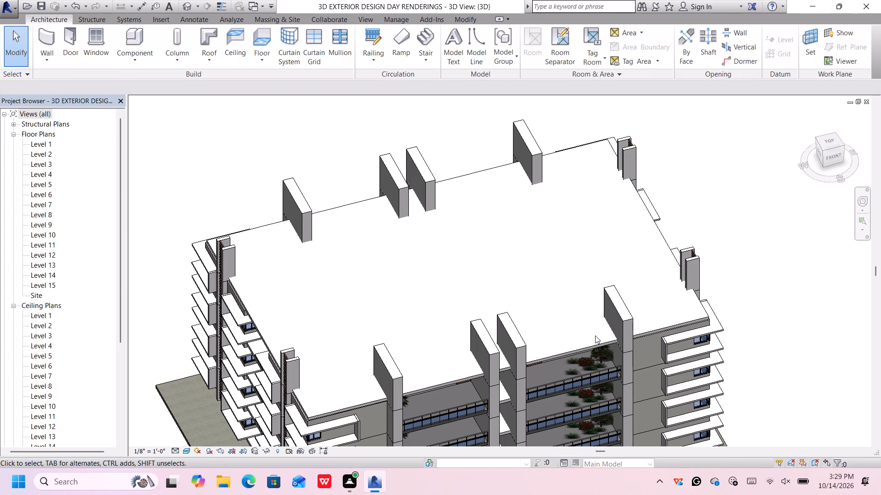
Examine the stripped roof level, upright fins and lower balcony storeys from outside, dismissing the licence notices.
scroll(597, 335, "down", 1)
scroll(719, 355, "down", 4)
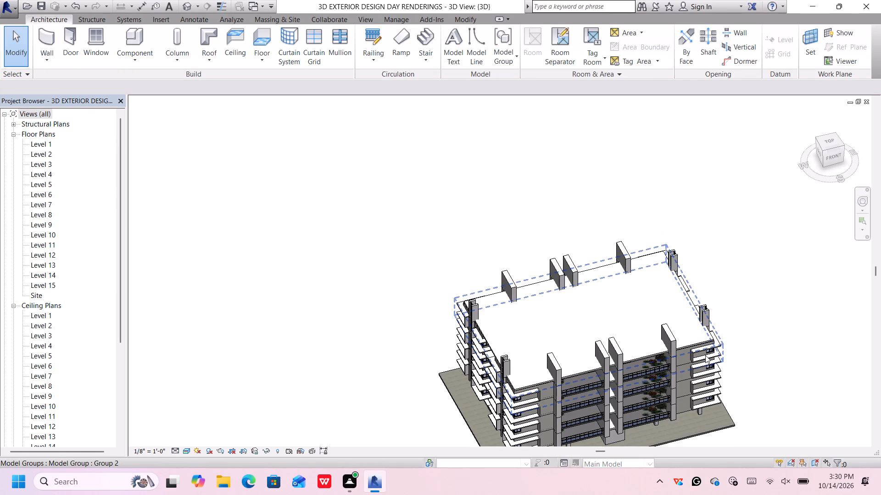
middle_click(741, 371)
middle_click_drag(740, 369, 735, 357)
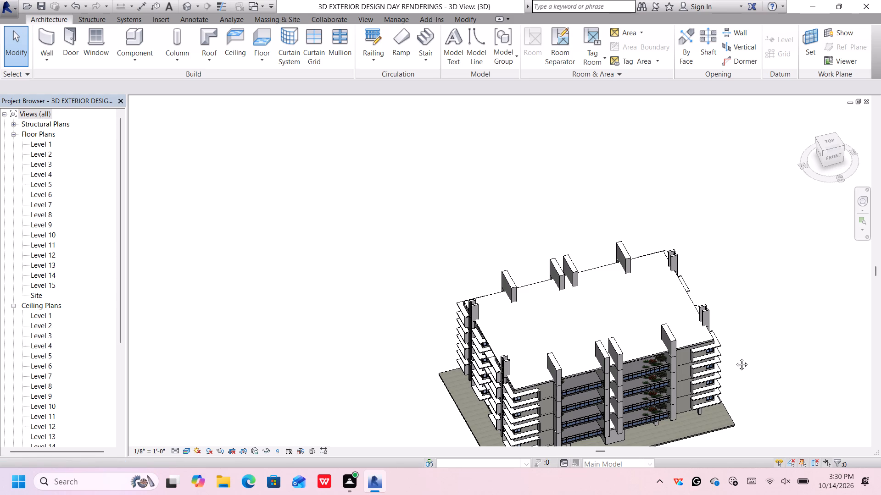
middle_click_drag(735, 357, 723, 304)
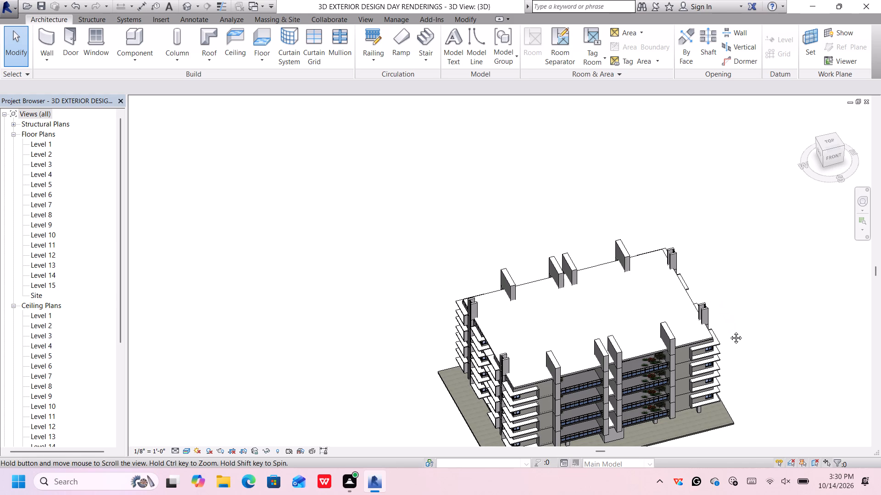
middle_click_drag(729, 342, 724, 327)
middle_click(724, 327)
middle_click_drag(725, 335, 720, 330)
middle_click_drag(720, 330, 704, 290)
scroll(706, 293, "up", 1)
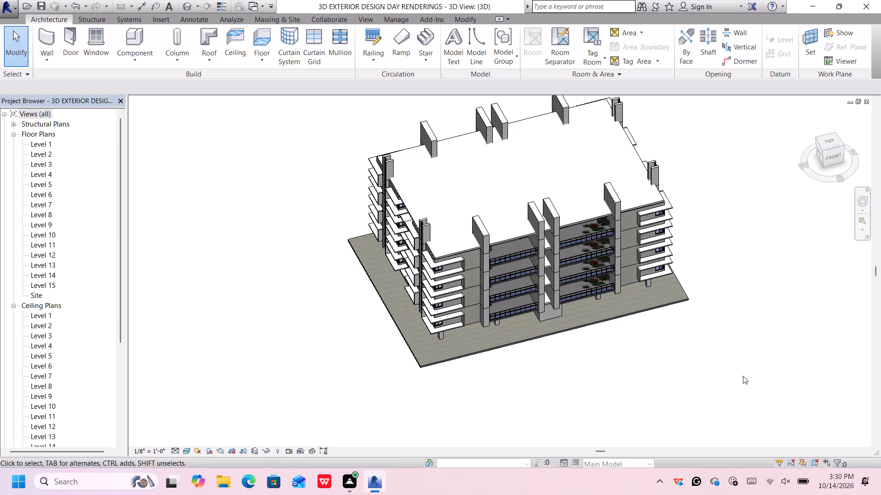
scroll(579, 249, "up", 3)
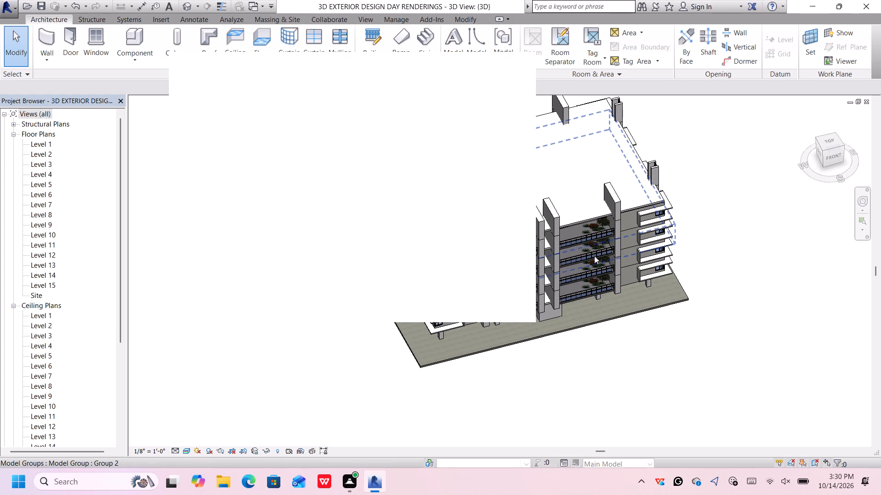
scroll(594, 256, "up", 2)
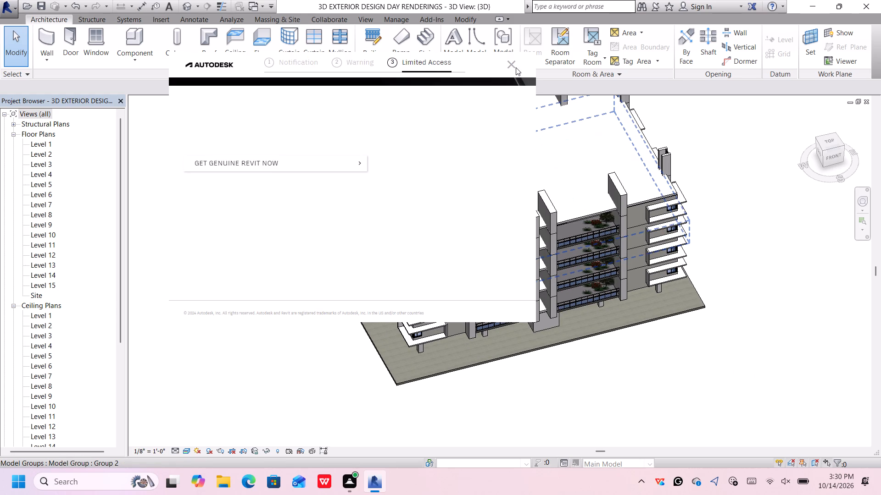
left_click(513, 63)
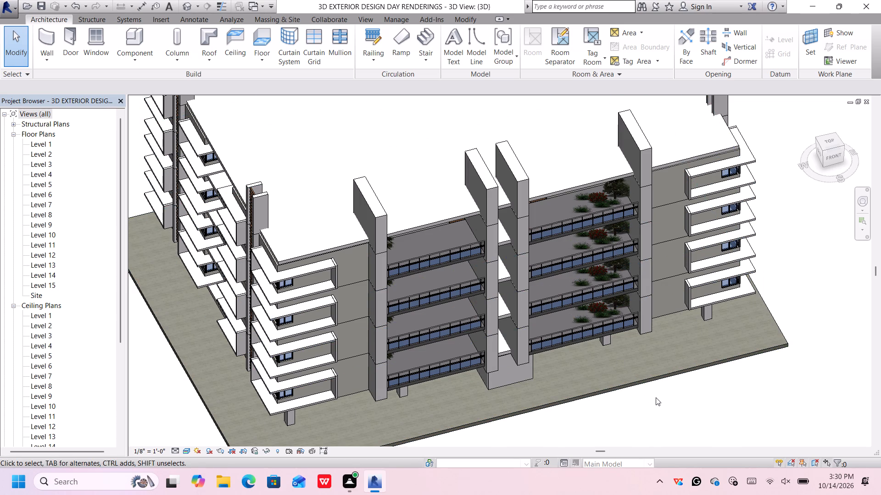
scroll(677, 419, "down", 4)
scroll(645, 400, "down", 1)
scroll(649, 401, "up", 1)
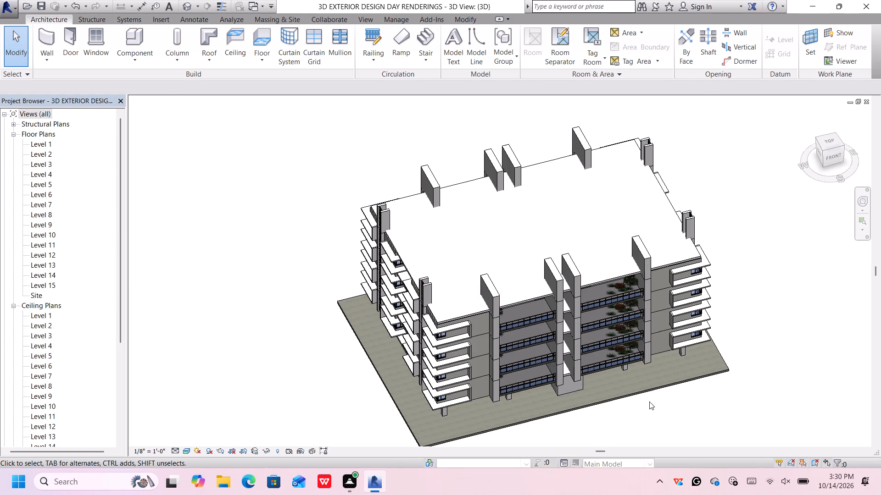
scroll(649, 401, "up", 3)
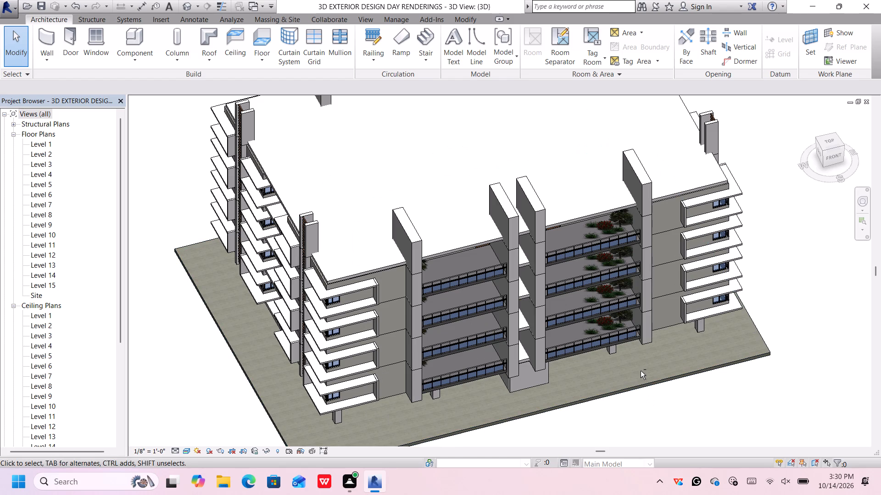
scroll(679, 399, "up", 1)
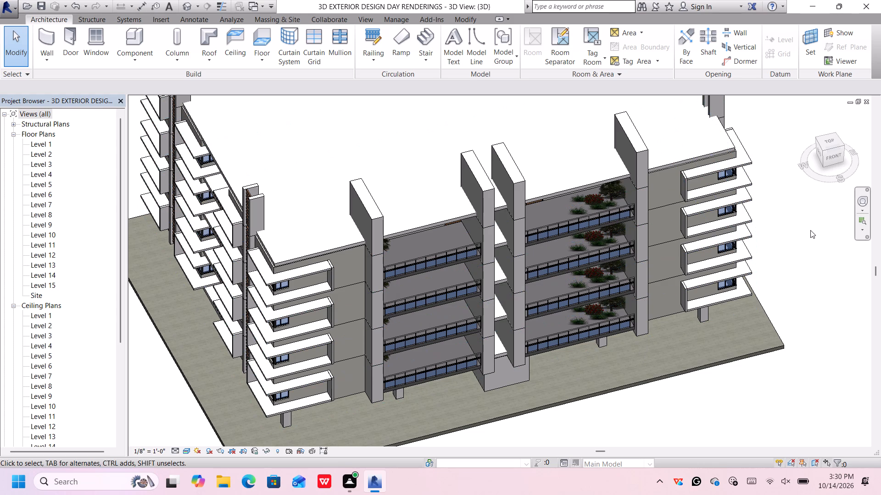
scroll(747, 356, "down", 5)
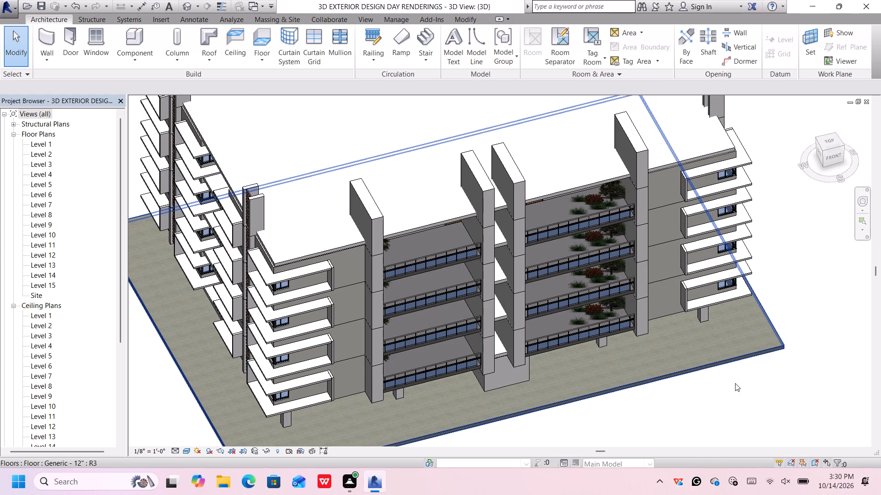
scroll(735, 383, "up", 1)
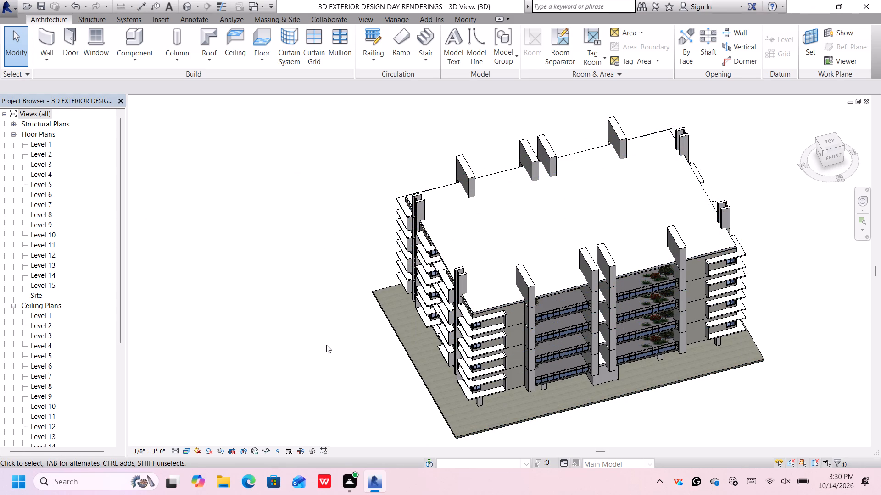
middle_click_drag(327, 363, 326, 358)
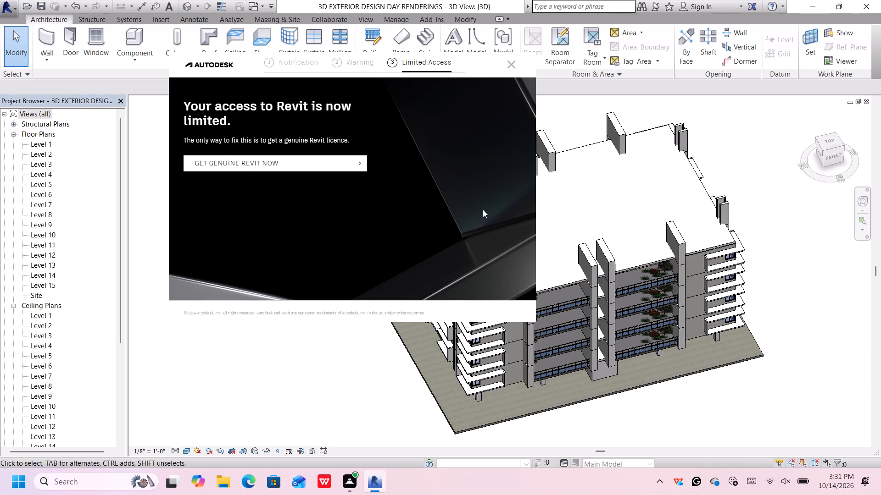
left_click(509, 62)
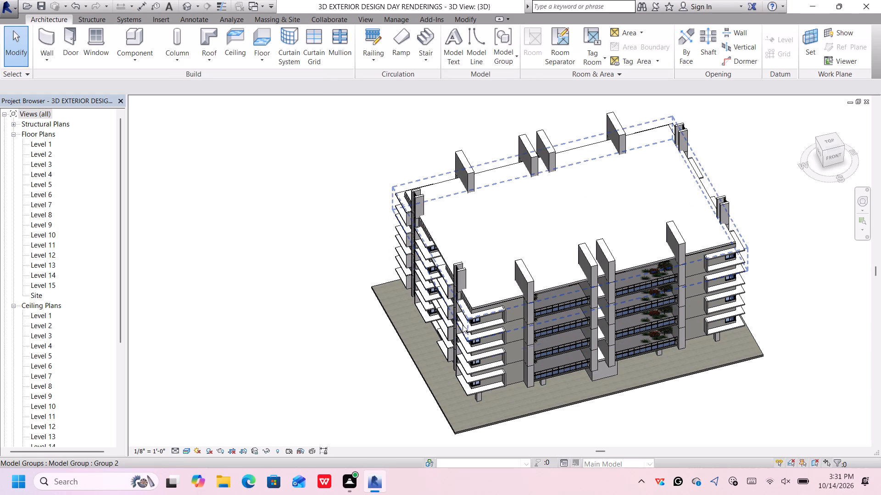
scroll(468, 384, "up", 6)
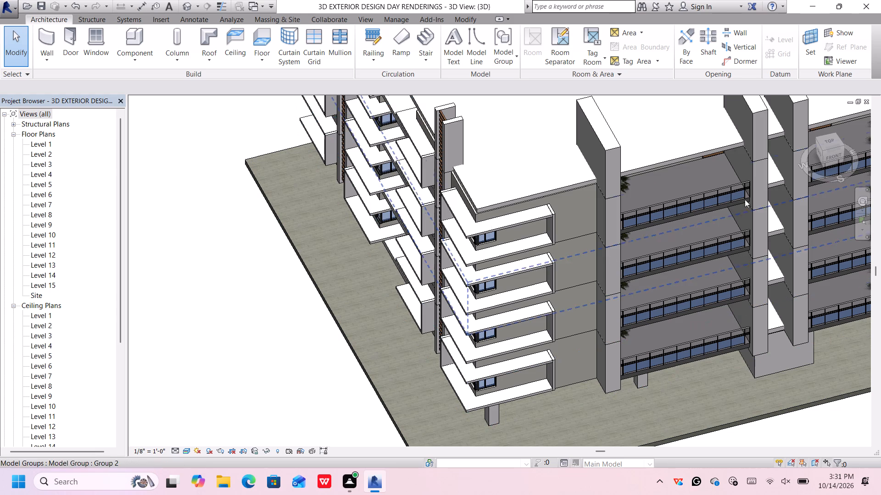
Delete the floor slab capping the highest remaining storey, picking it in the level left-front corner view.
left_click(823, 156)
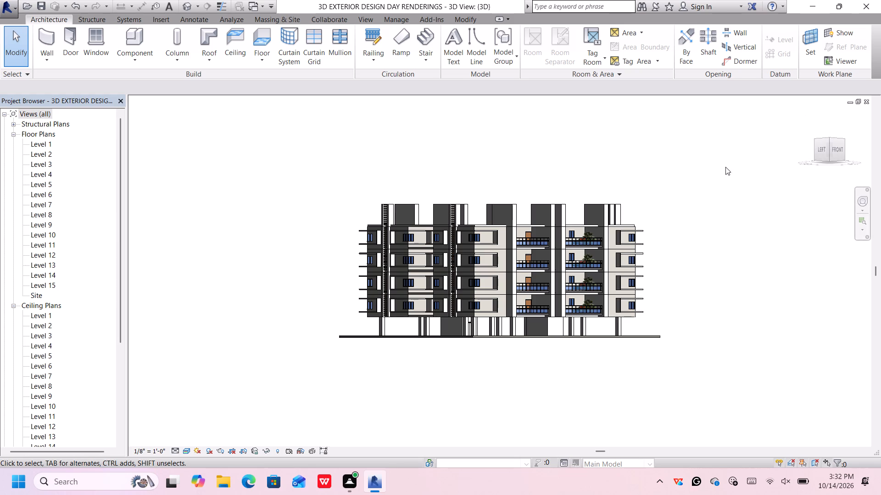
scroll(524, 225, "up", 3)
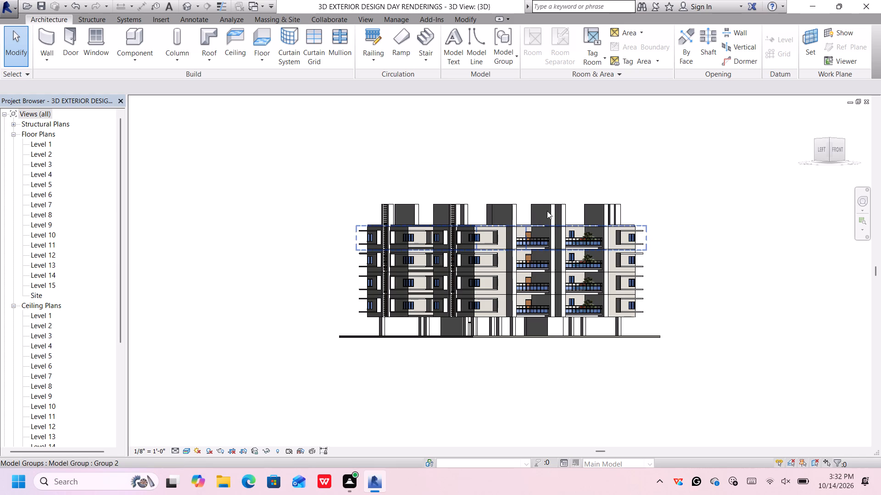
scroll(547, 209, "up", 1)
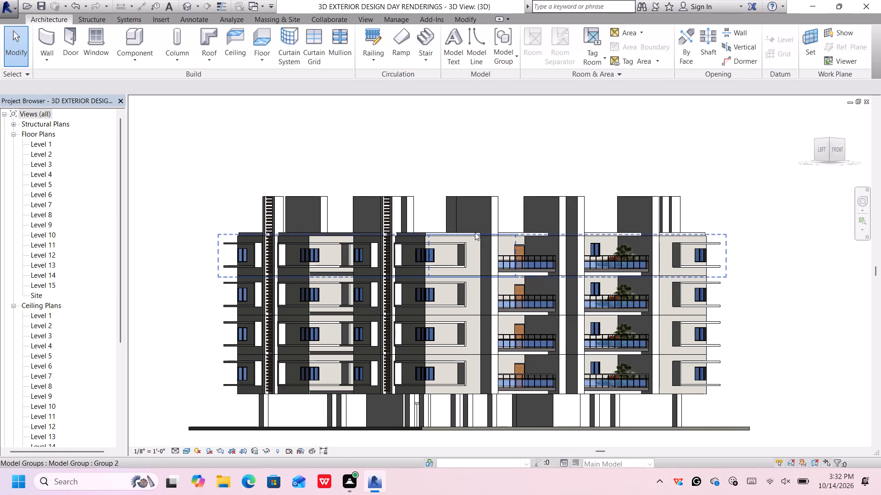
scroll(527, 220, "up", 4)
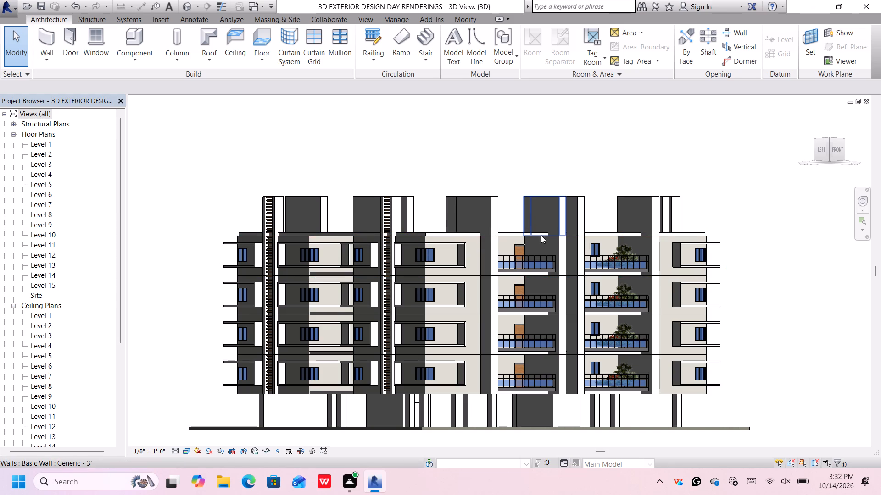
scroll(541, 234, "up", 4)
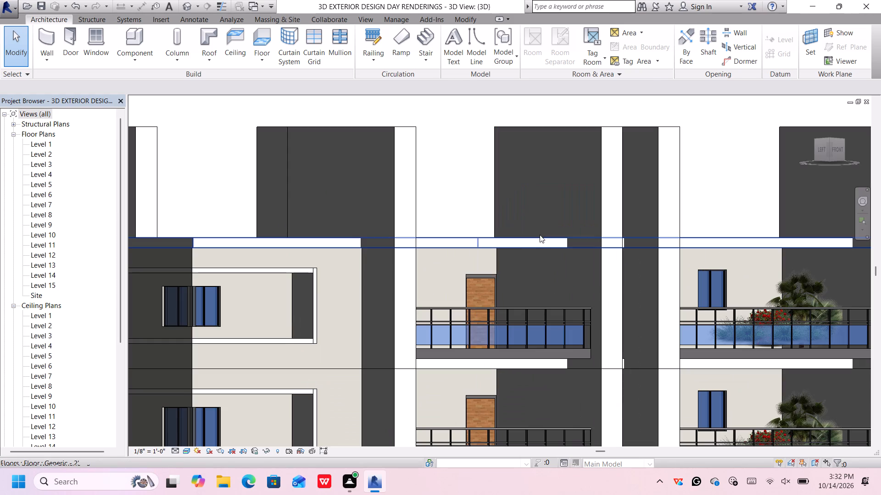
left_click(536, 237)
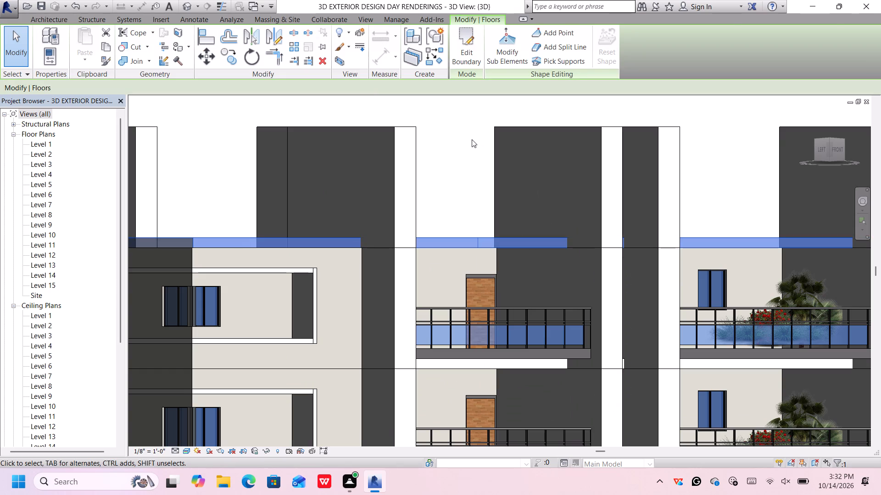
key("Delete")
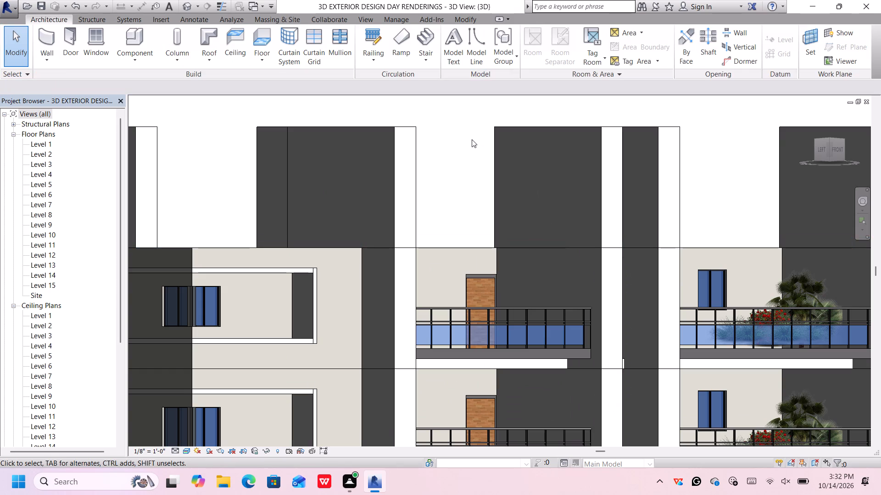
Examine the stripped building from the top and check the floor plans from Level 15 down to Level 7 for the plan showing the roofless storey.
left_click(830, 140)
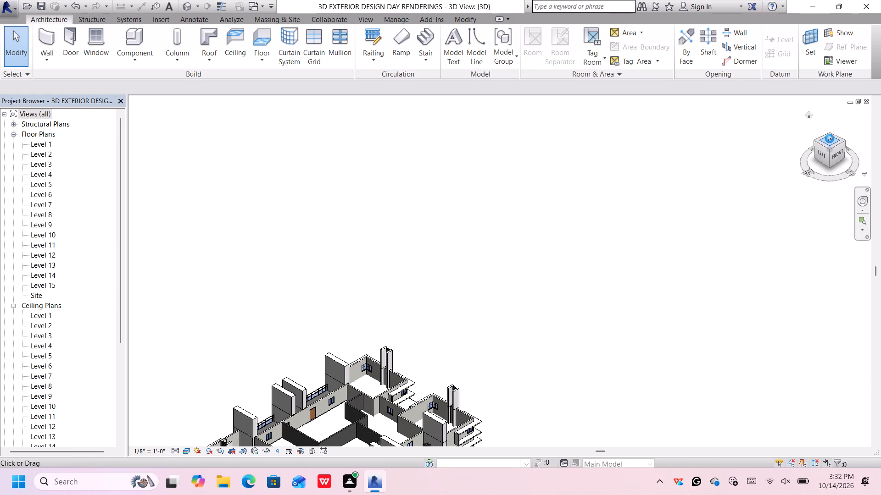
left_click(830, 138)
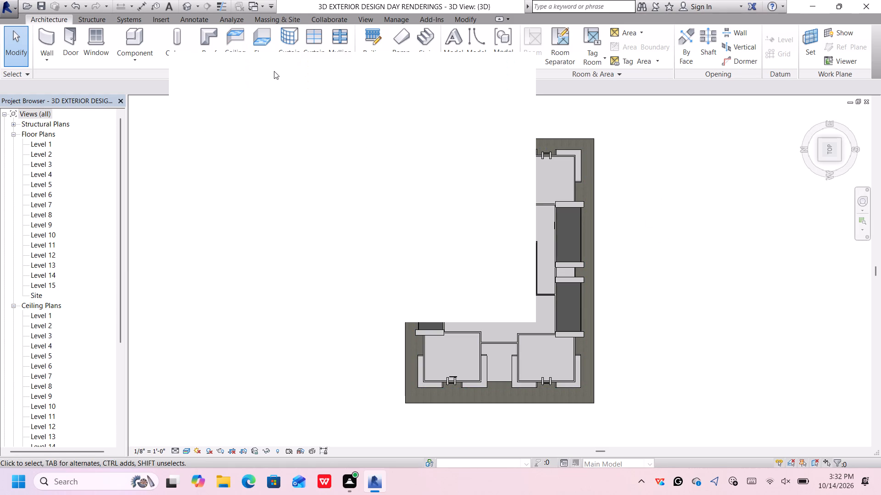
left_click(513, 66)
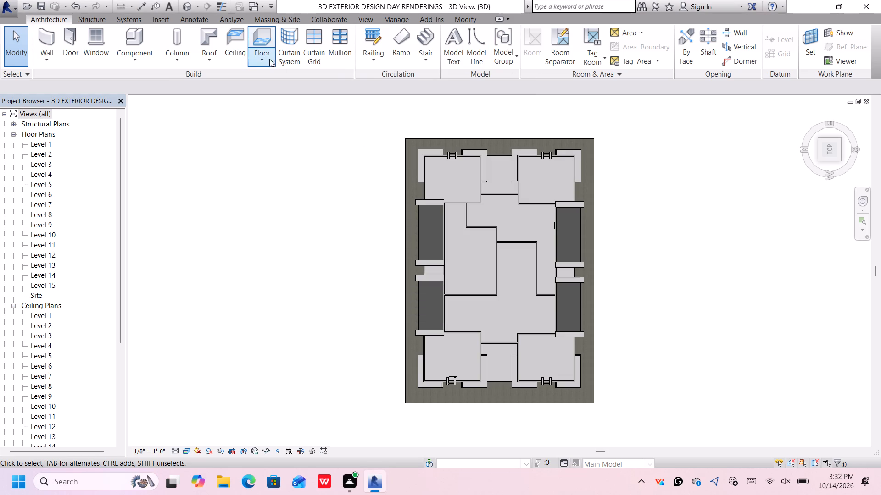
left_click(262, 58)
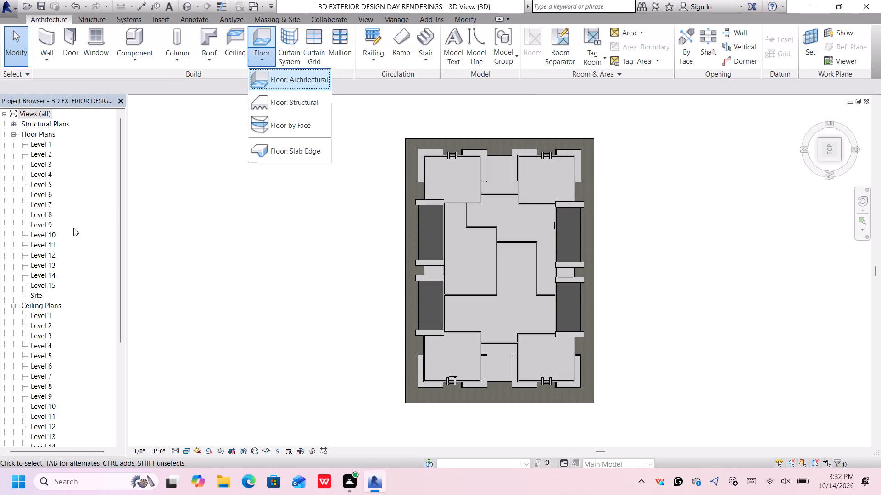
left_click(45, 284)
double_click(44, 284)
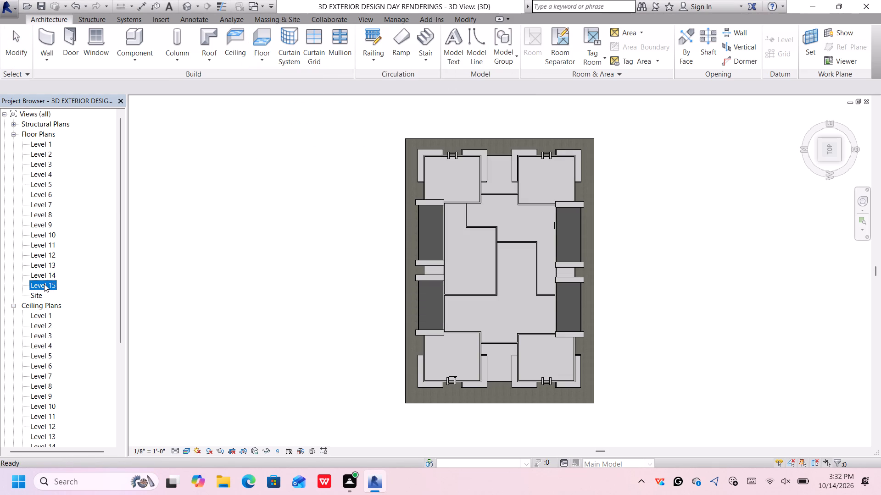
double_click(48, 274)
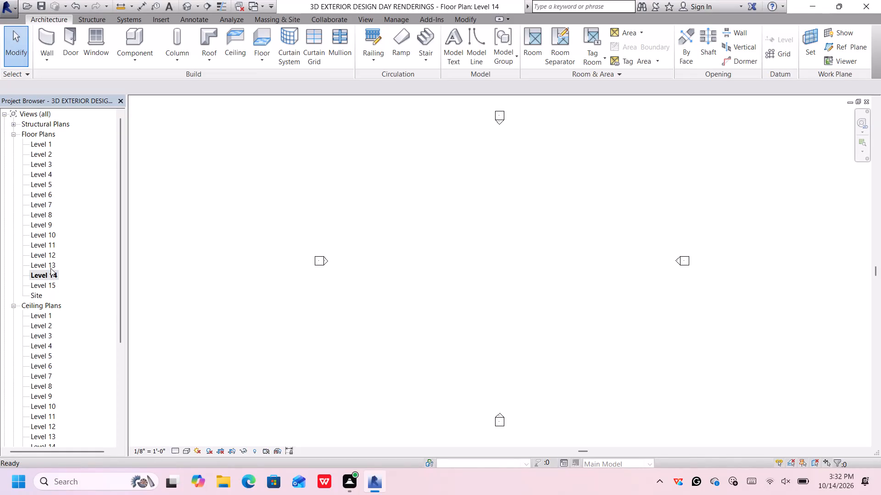
double_click(51, 265)
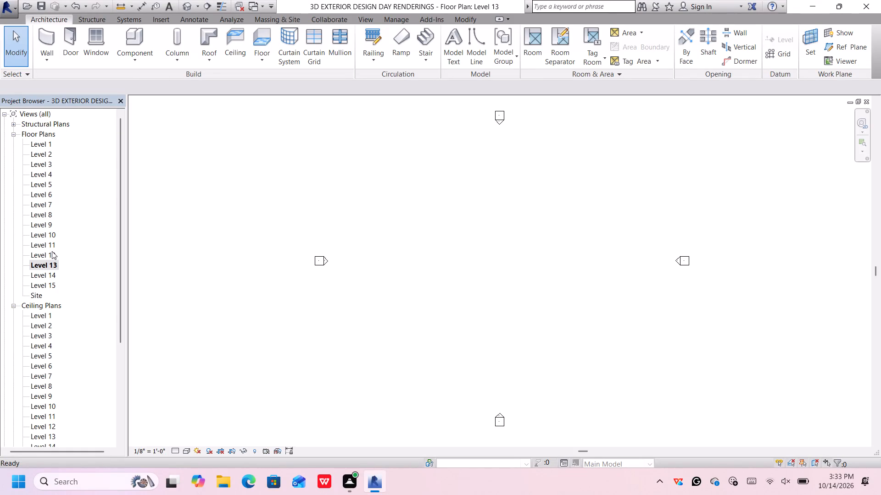
left_click(52, 250)
left_click(52, 250)
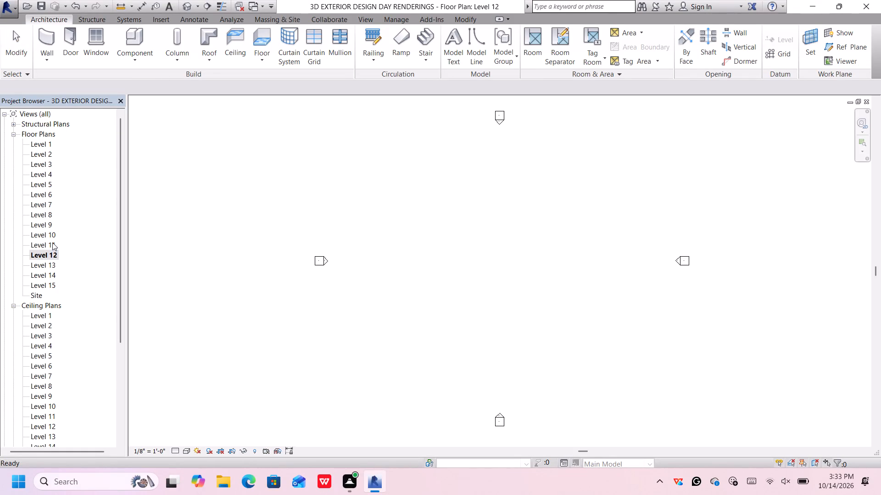
double_click(52, 242)
double_click(52, 235)
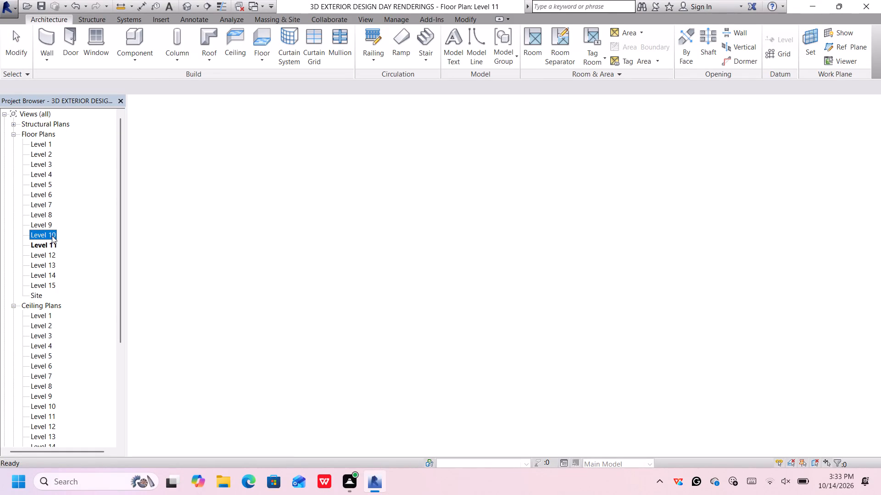
double_click(51, 224)
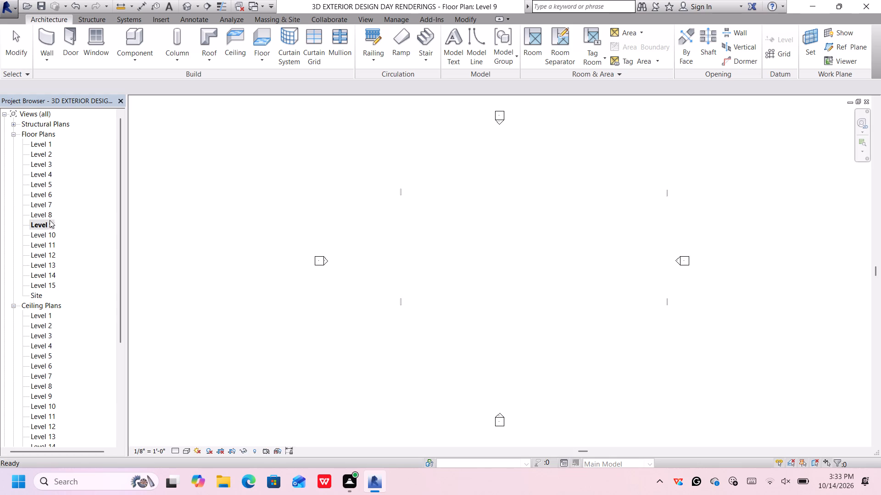
double_click(49, 214)
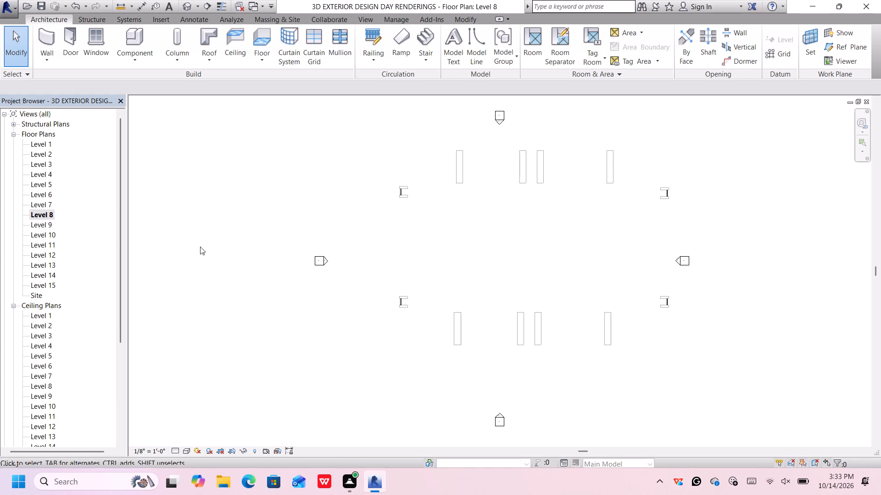
double_click(45, 203)
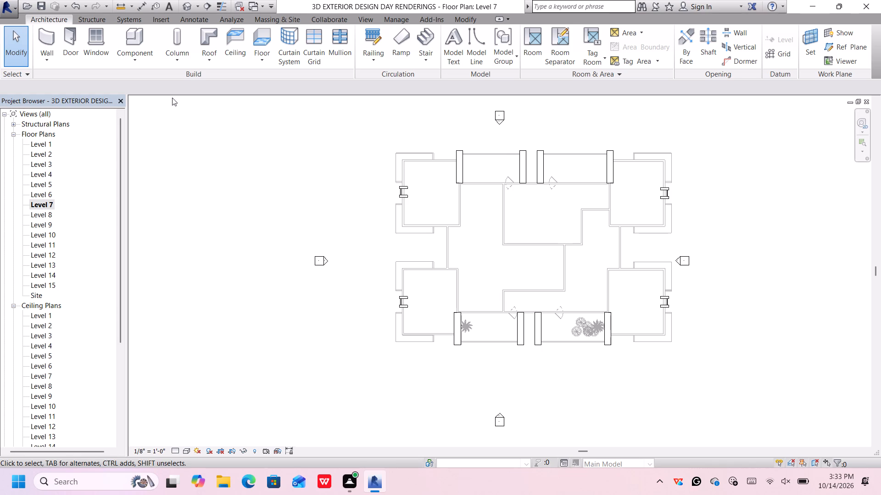
left_click(185, 7)
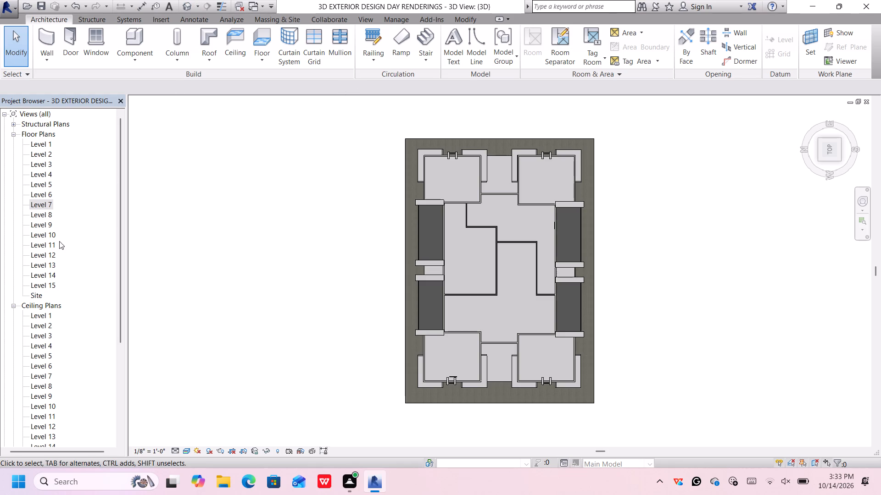
Begin an architectural floor on the Level 7 plan, with straight lines as the boundary drawing method.
double_click(45, 203)
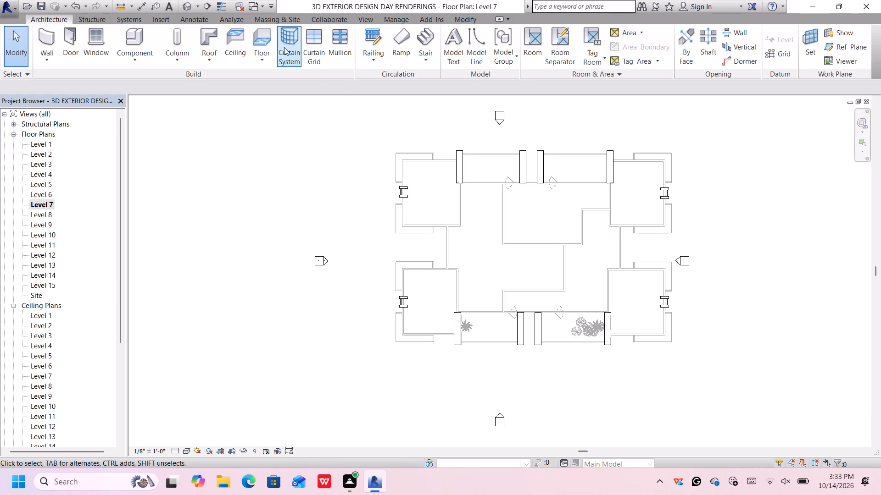
left_click(267, 43)
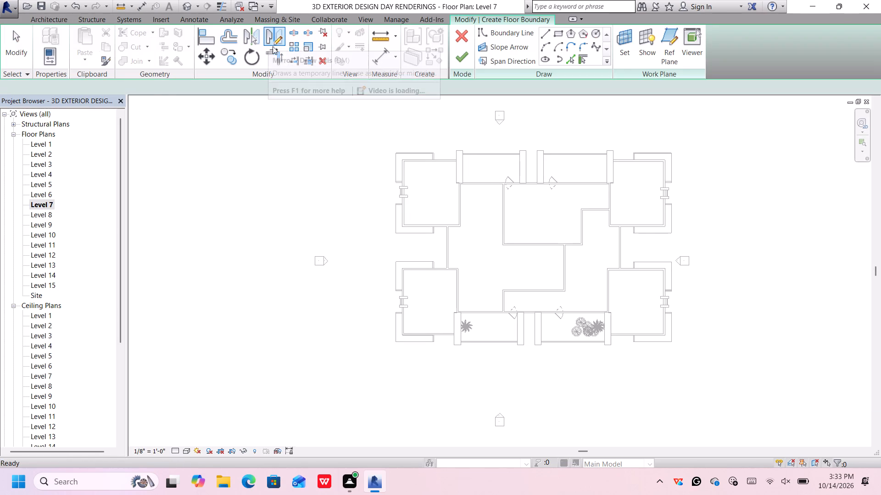
left_click(543, 33)
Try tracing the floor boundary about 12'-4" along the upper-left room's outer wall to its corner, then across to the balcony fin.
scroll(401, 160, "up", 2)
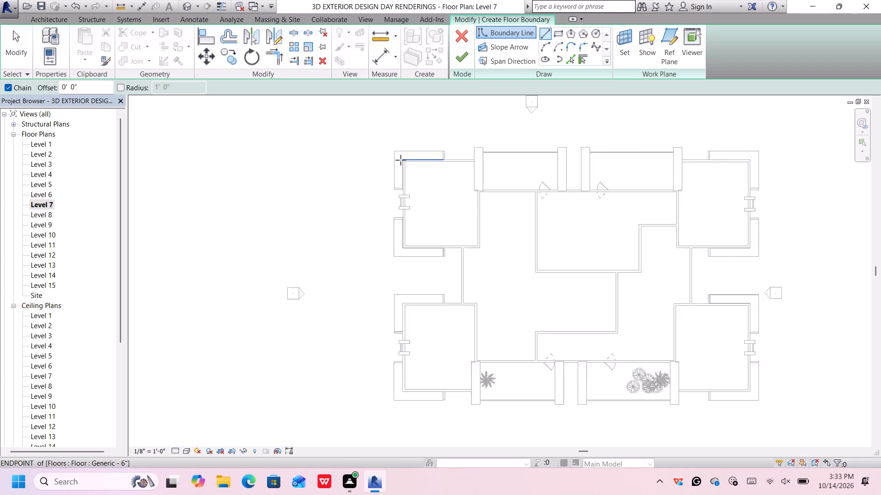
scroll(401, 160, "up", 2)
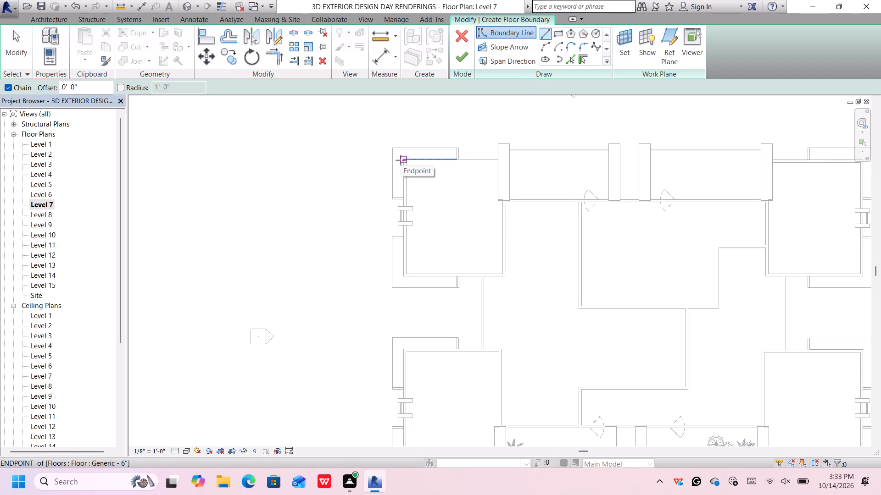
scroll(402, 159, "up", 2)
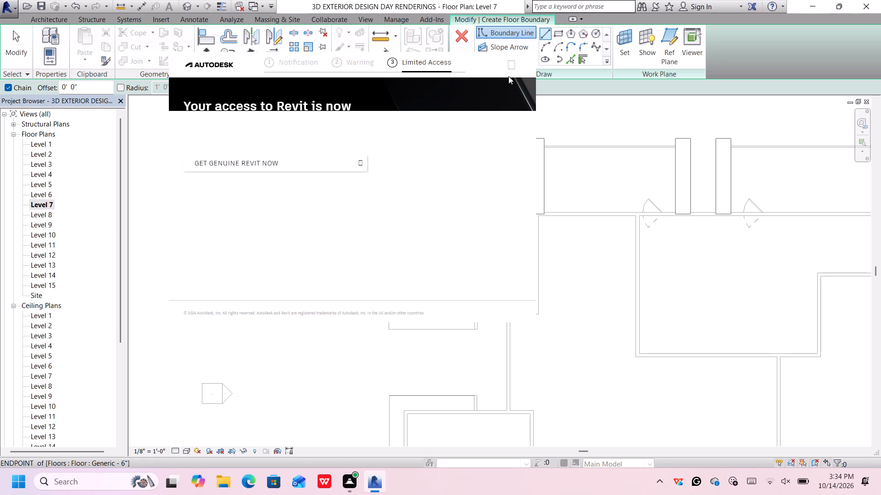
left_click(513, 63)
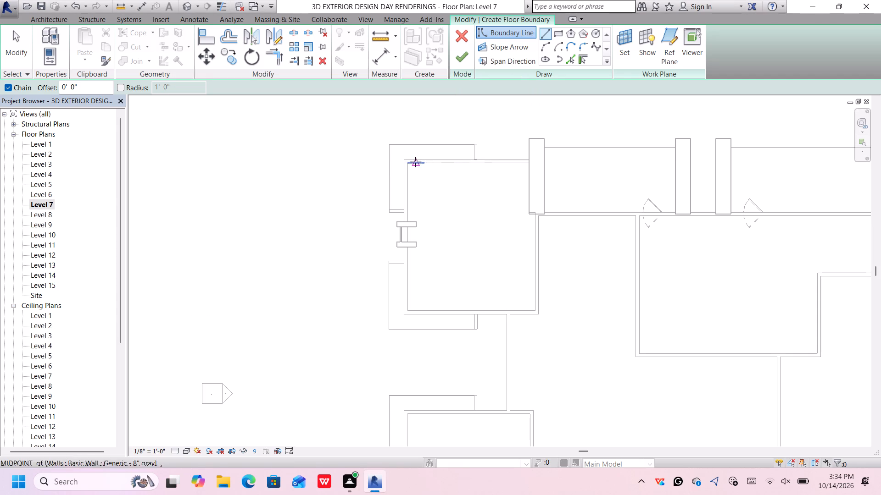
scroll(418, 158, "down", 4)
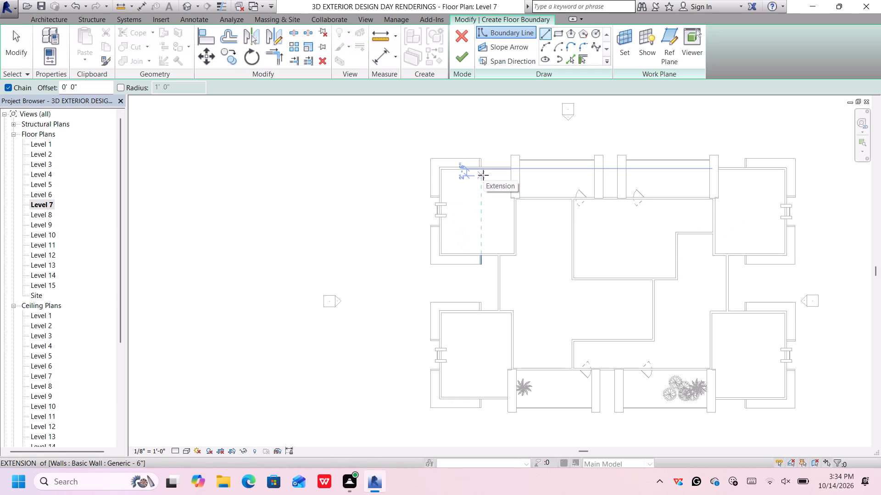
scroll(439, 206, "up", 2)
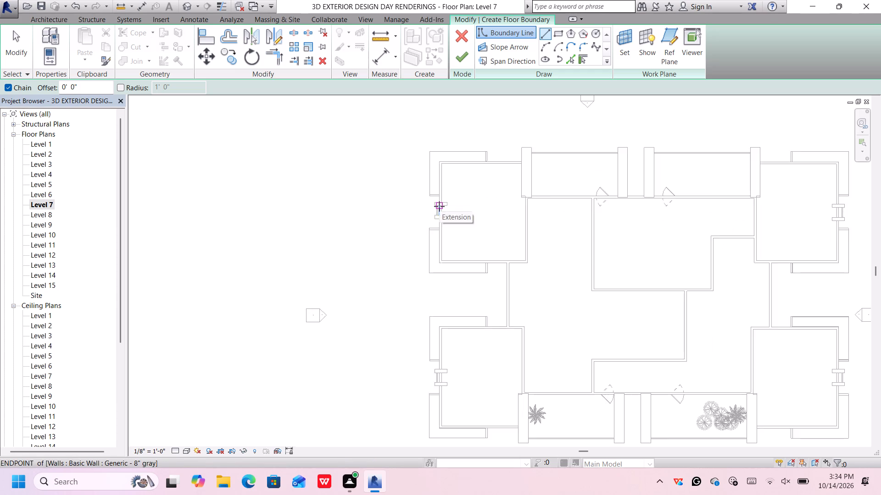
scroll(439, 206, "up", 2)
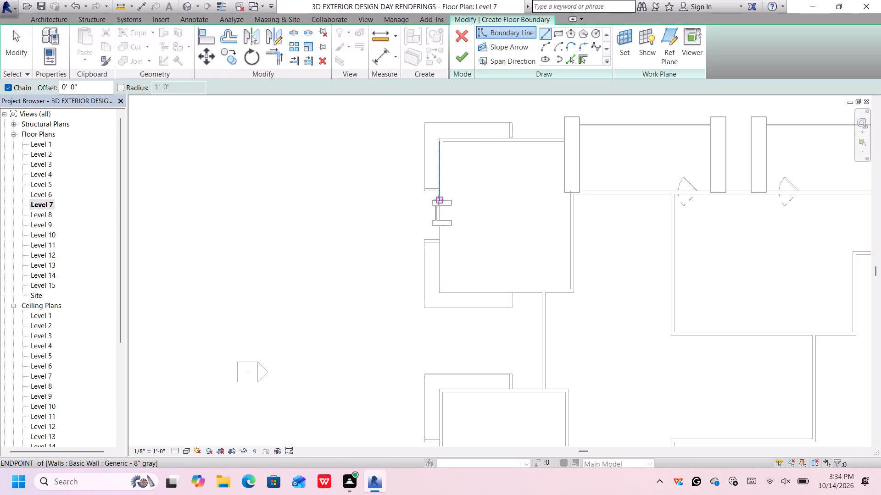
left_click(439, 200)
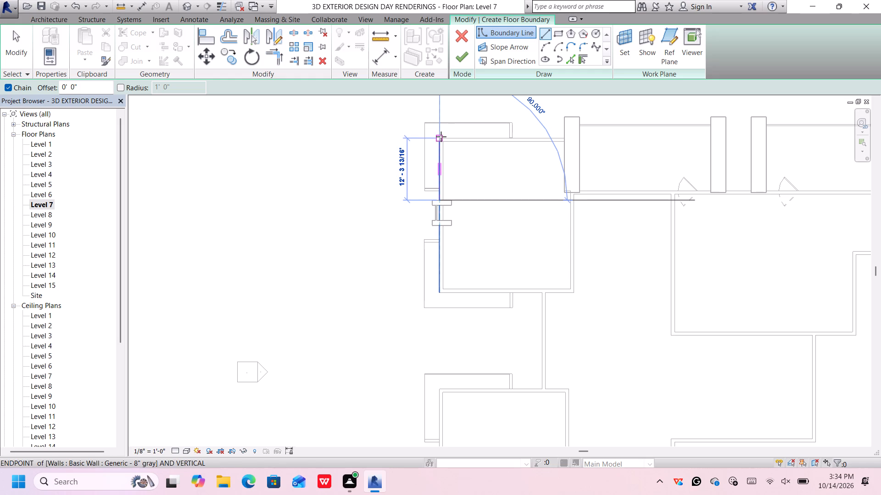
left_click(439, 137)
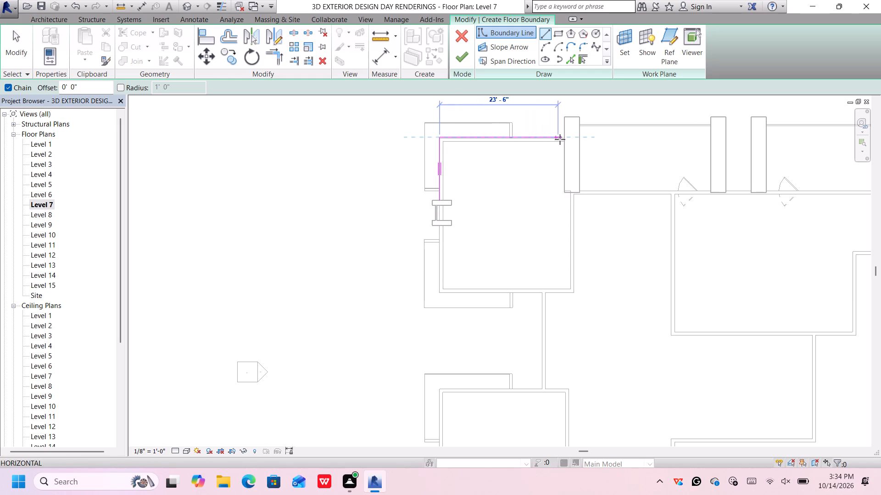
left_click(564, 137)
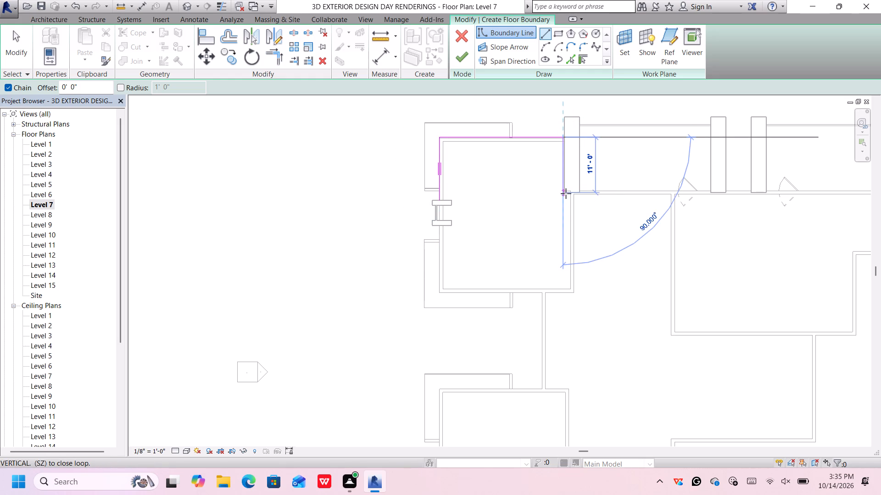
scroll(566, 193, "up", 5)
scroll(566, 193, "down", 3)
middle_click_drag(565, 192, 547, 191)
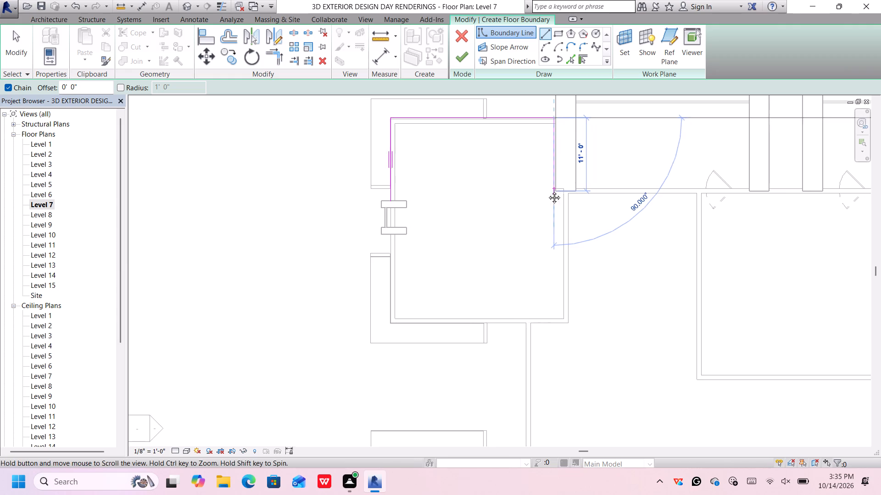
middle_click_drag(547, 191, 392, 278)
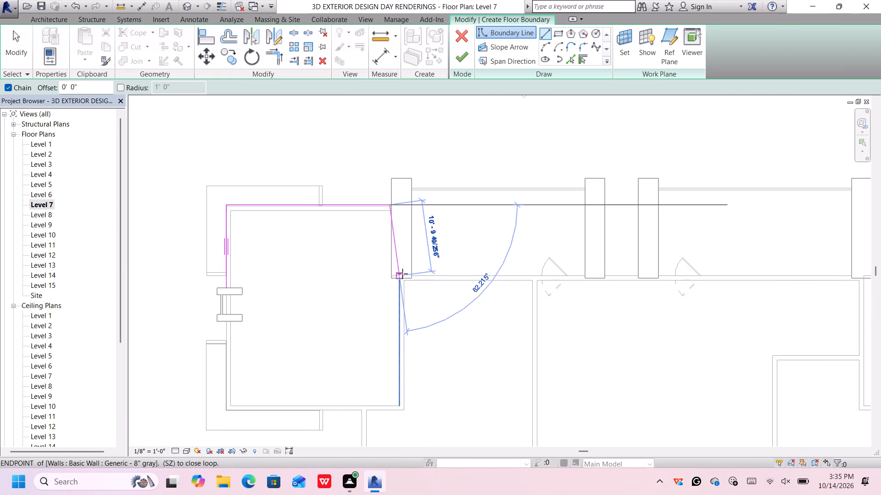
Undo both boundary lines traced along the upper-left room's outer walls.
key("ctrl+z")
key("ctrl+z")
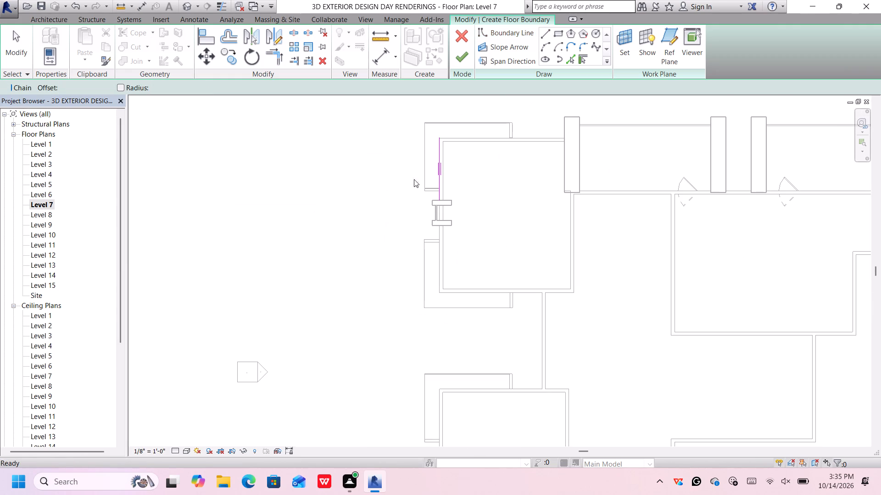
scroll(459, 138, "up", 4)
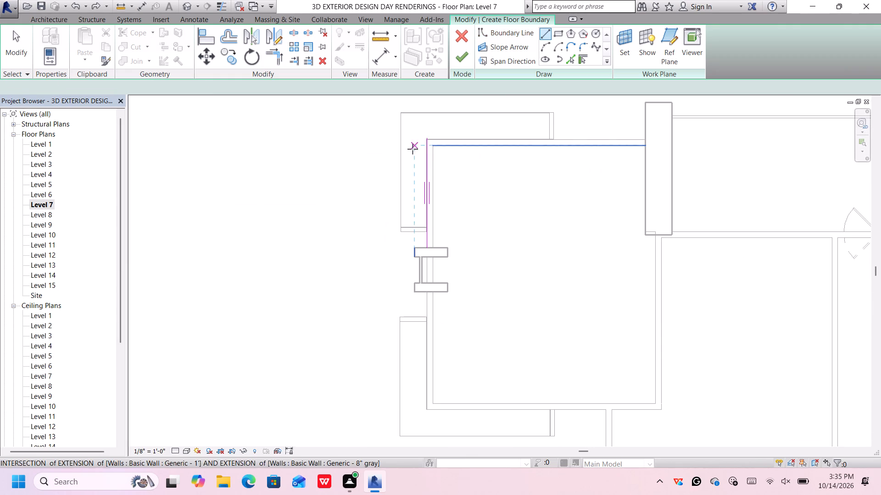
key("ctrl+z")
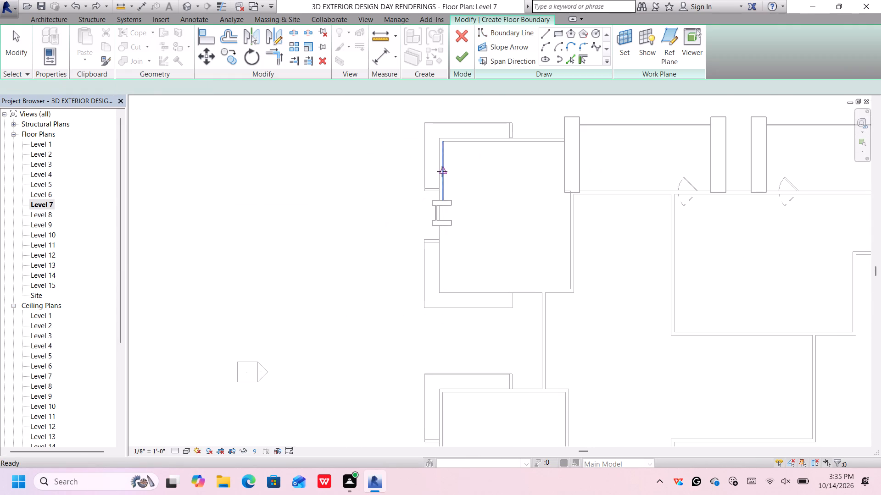
Trace the floor boundary about 12'-4" up the upper-left room's outer wall, across to the balcony fin, and about 10'-6" down the fin.
scroll(442, 178, "up", 3)
middle_click_drag(482, 191, 470, 192)
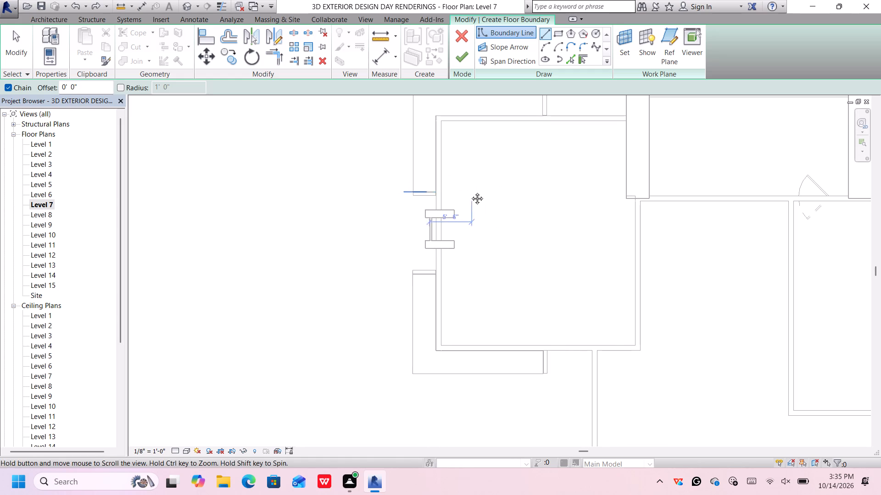
middle_click_drag(470, 192, 435, 212)
scroll(394, 228, "up", 1)
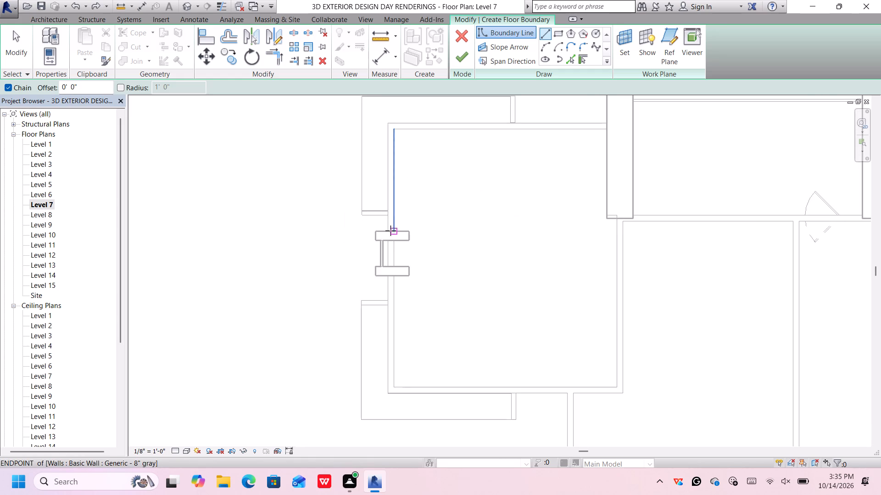
scroll(390, 231, "up", 2)
scroll(390, 229, "down", 2)
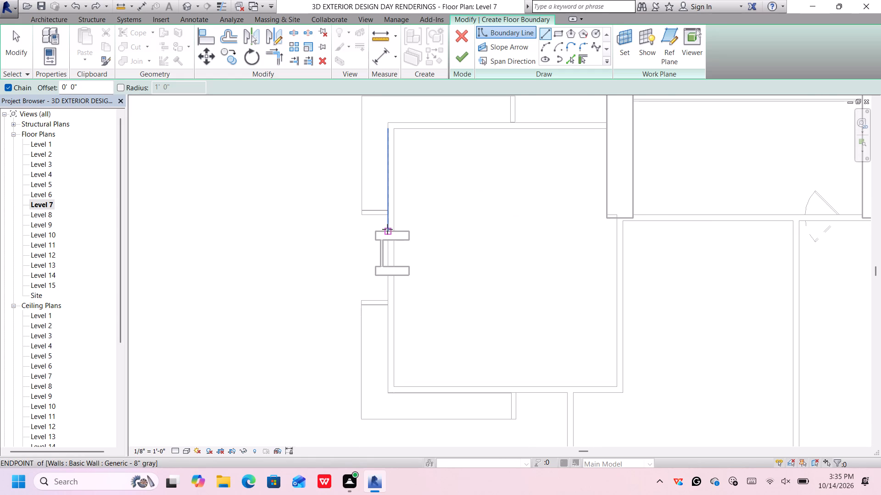
left_click(388, 229)
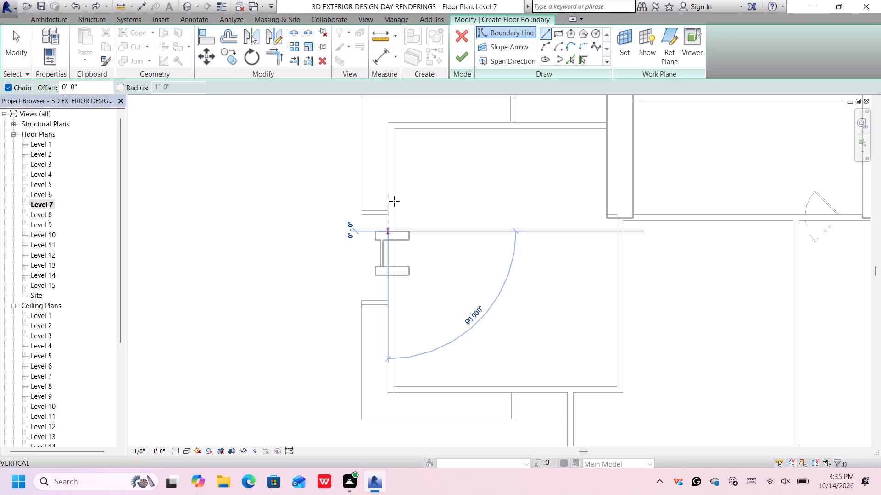
left_click(389, 123)
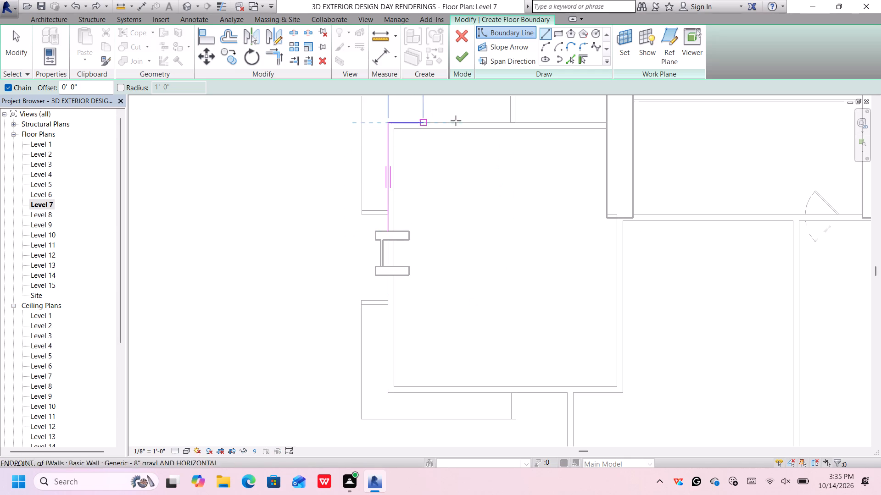
left_click(605, 122)
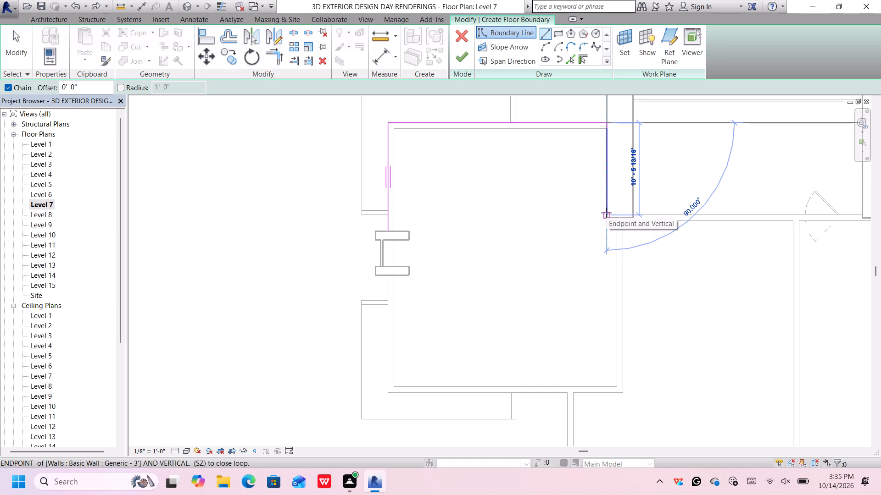
left_click(606, 213)
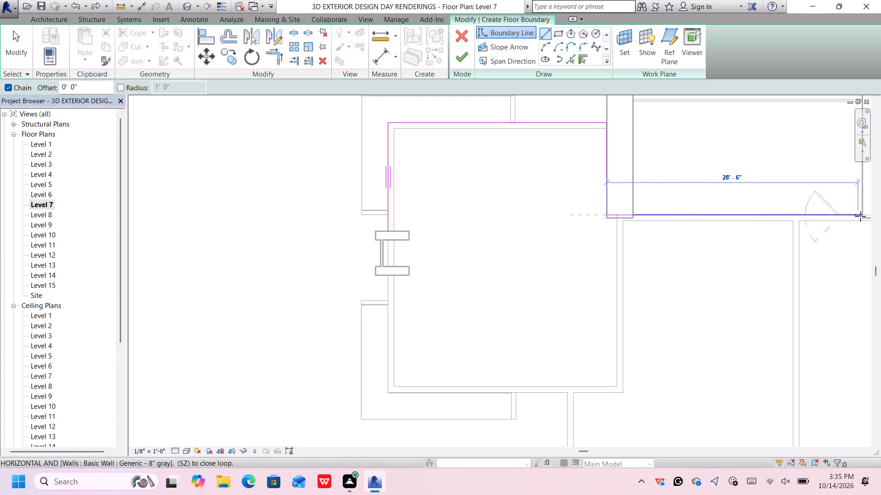
Continue the boundary about 72' along the upper balconies' back wall to the far fin's outer face, and about 10'-4" up that face.
scroll(862, 215, "down", 2)
middle_click_drag(859, 214, 805, 209)
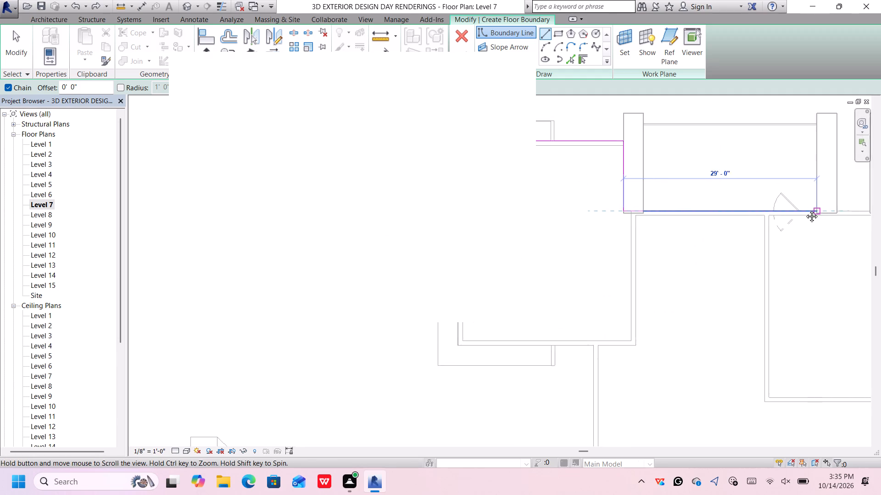
middle_click_drag(805, 209, 521, 234)
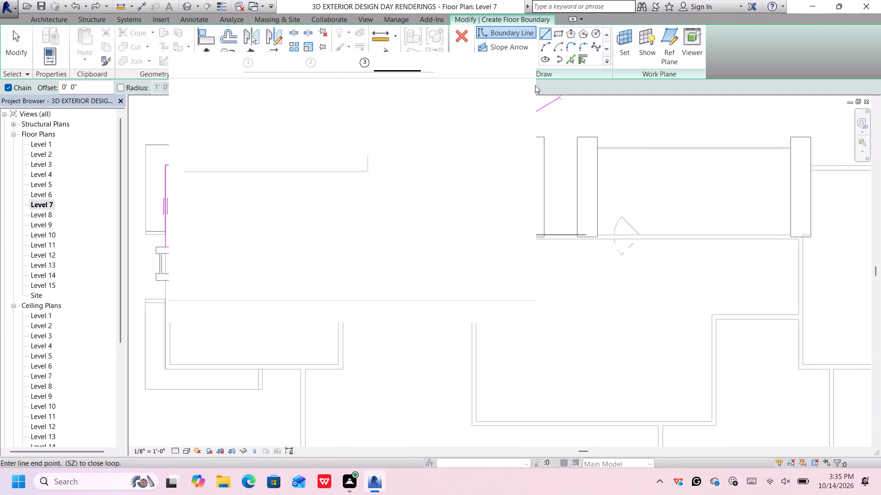
left_click(511, 63)
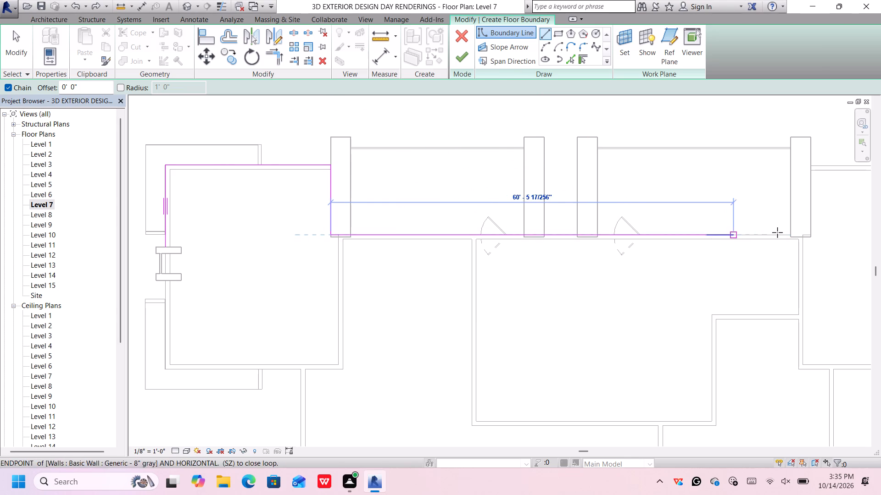
left_click(810, 233)
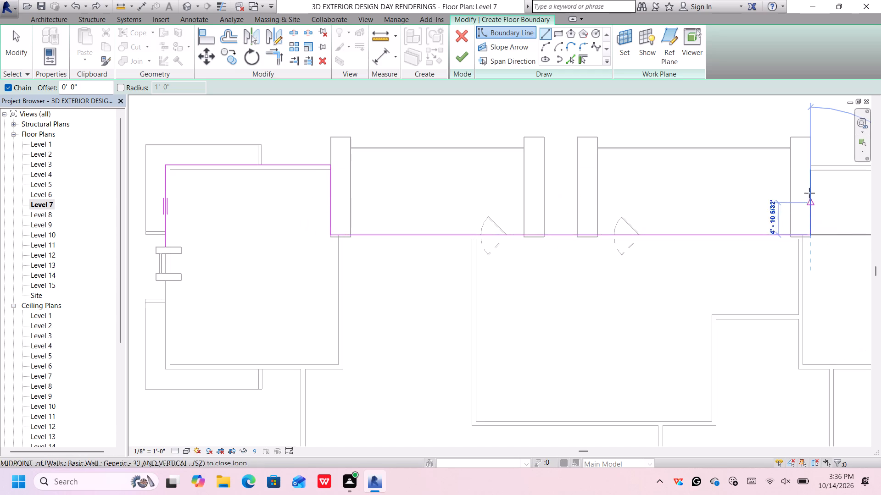
left_click(812, 165)
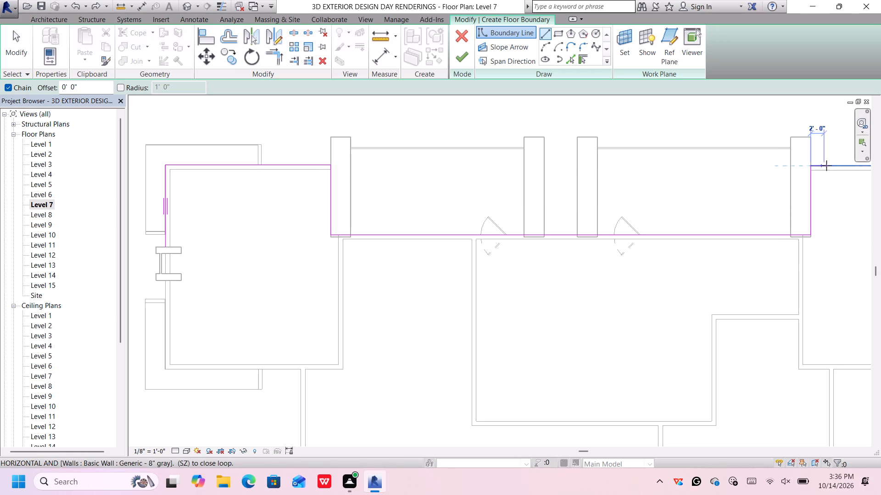
Continue the boundary about 23'-8 1/2" along the upper-right room's top wall and about 30'-6" down its outer side wall.
middle_click_drag(825, 165, 436, 167, "shift")
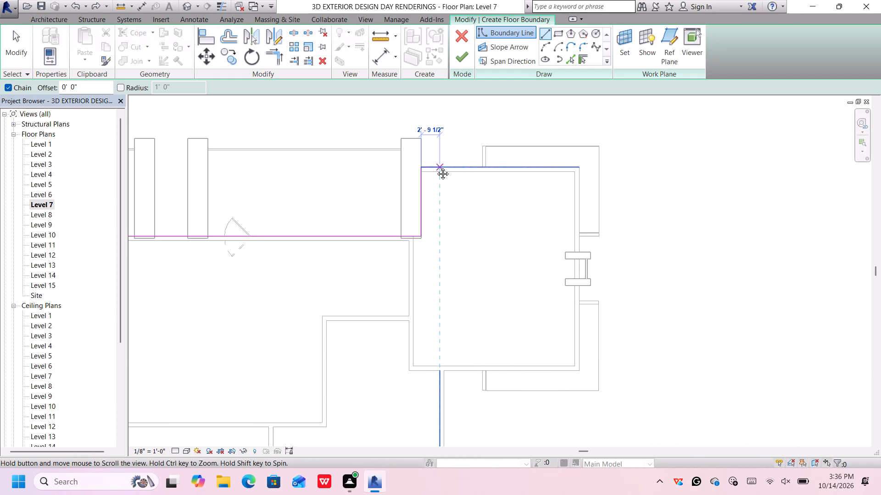
middle_click_drag(436, 167, 436, 167, "shift")
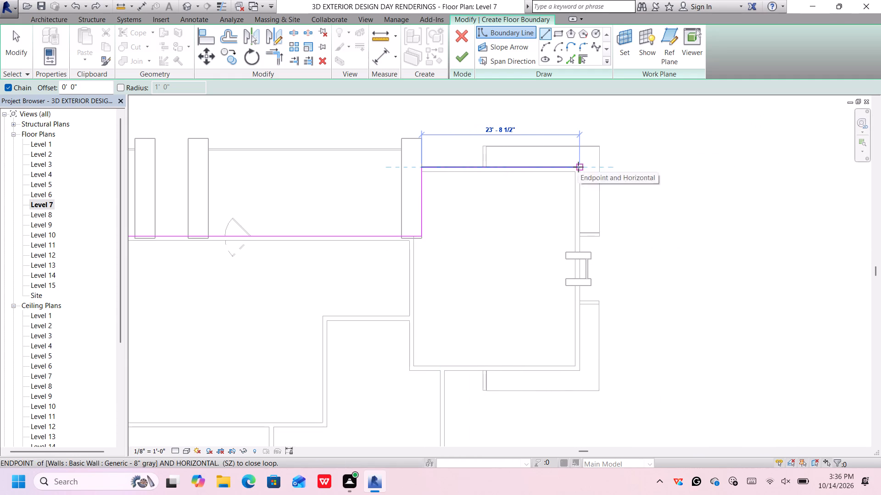
left_click(579, 167)
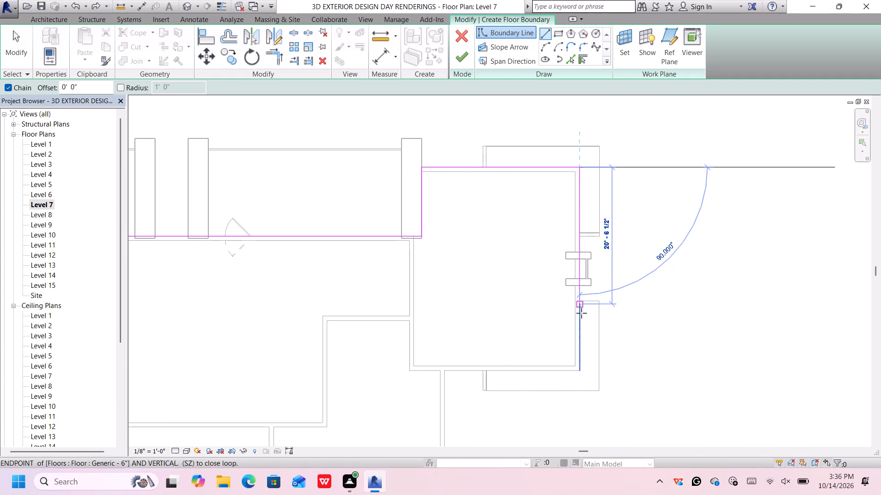
left_click(580, 369)
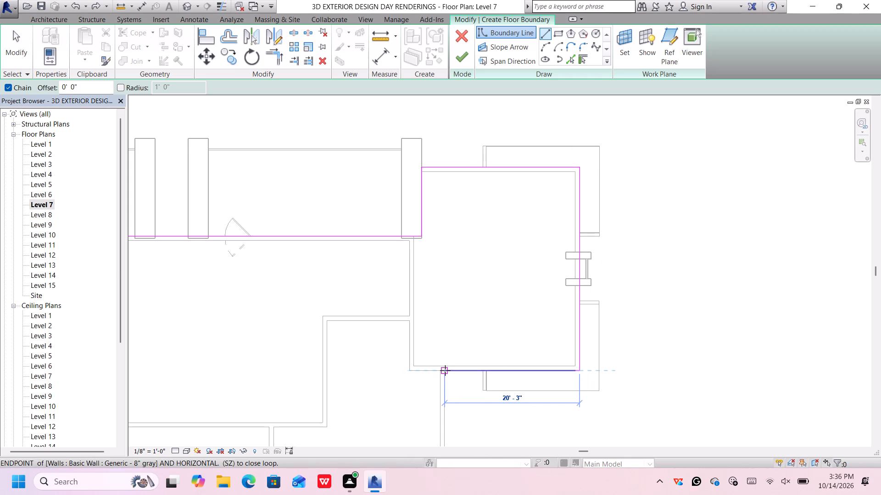
Continue the boundary about 20'-3" back along the upper-right room's bottom wall and down the recessed wall to the lower-right room.
scroll(445, 370, "down", 5)
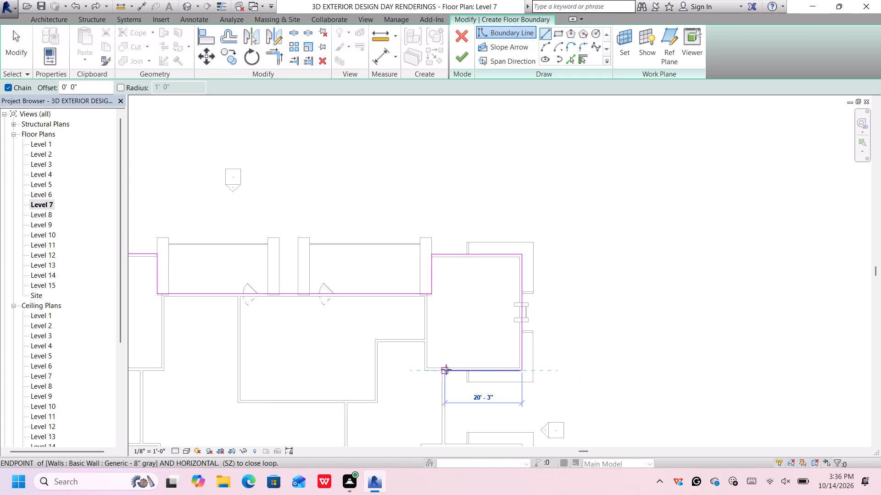
scroll(446, 369, "up", 1)
scroll(446, 369, "down", 5)
middle_click_drag(446, 369, 446, 363)
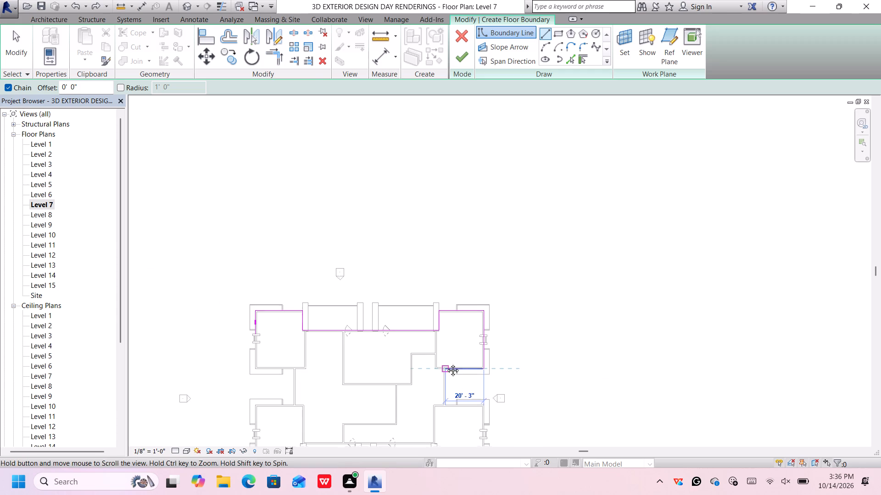
middle_click_drag(446, 363, 443, 302)
scroll(443, 304, "up", 6)
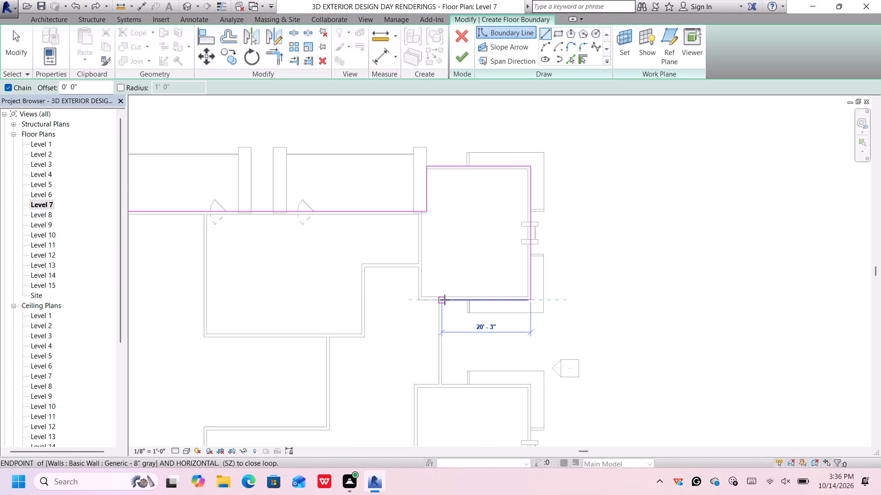
left_click(442, 300)
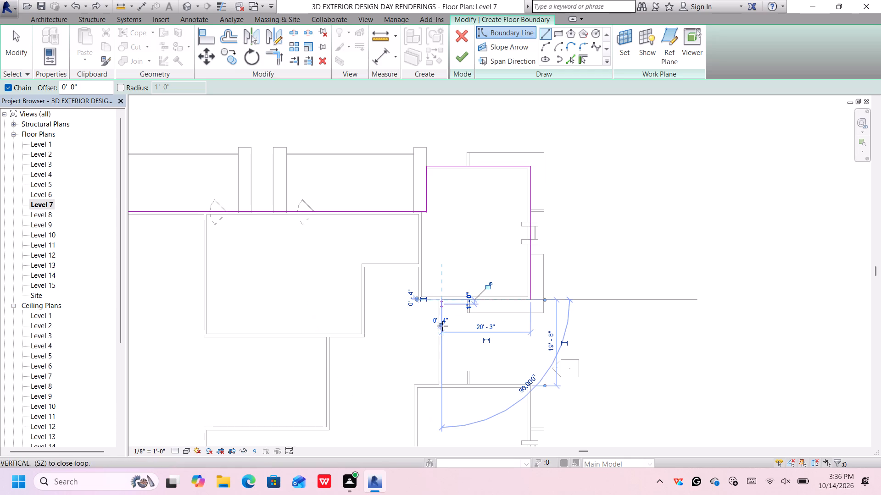
left_click(442, 383)
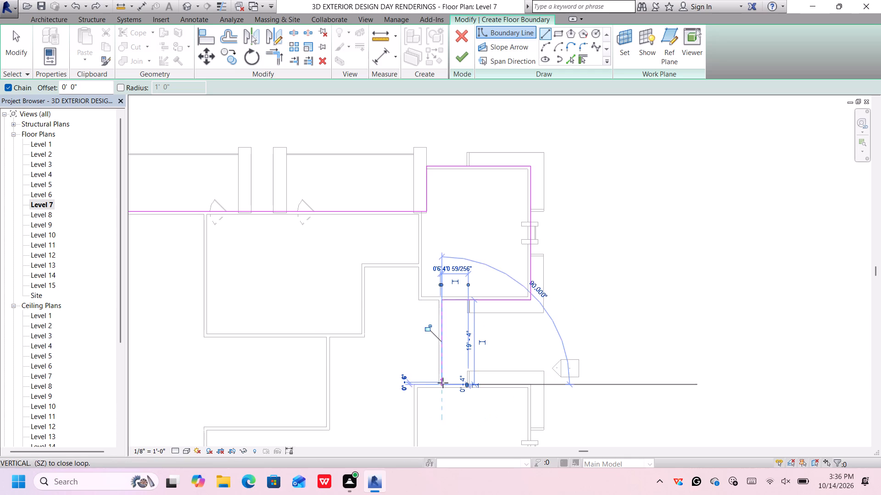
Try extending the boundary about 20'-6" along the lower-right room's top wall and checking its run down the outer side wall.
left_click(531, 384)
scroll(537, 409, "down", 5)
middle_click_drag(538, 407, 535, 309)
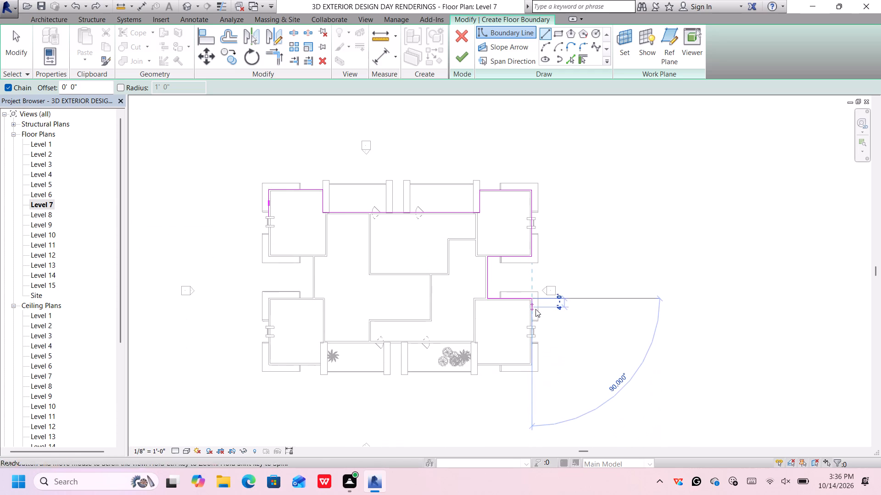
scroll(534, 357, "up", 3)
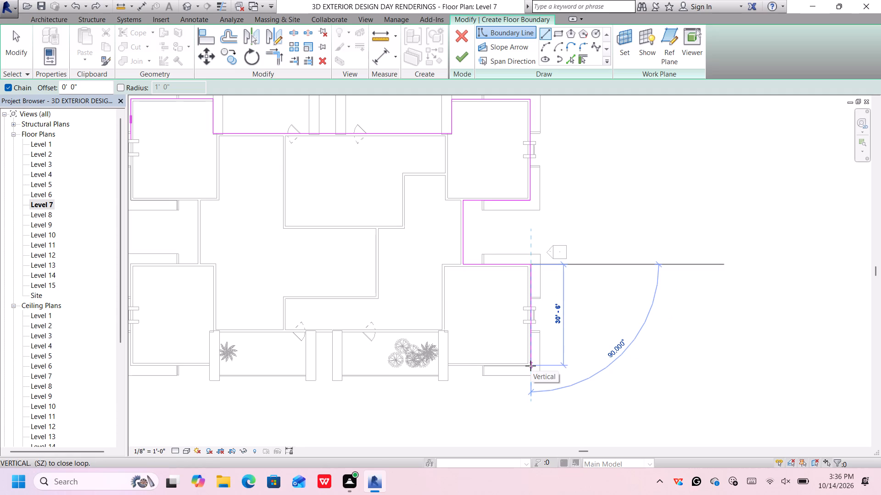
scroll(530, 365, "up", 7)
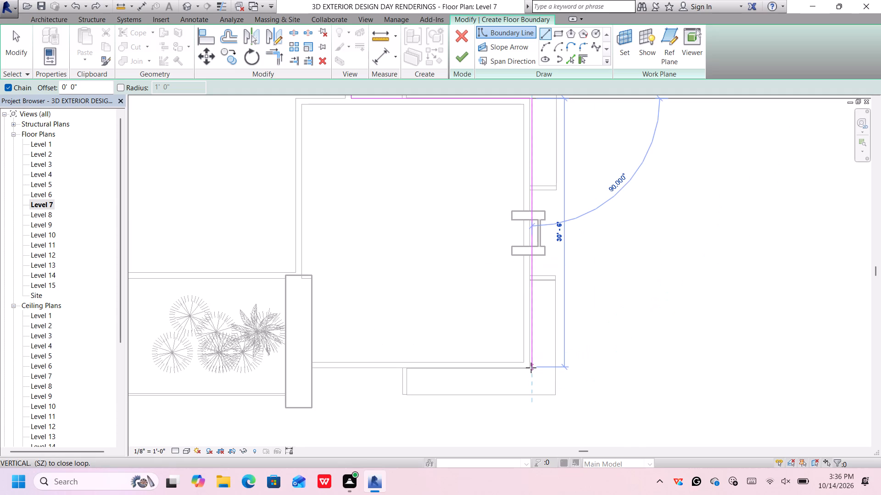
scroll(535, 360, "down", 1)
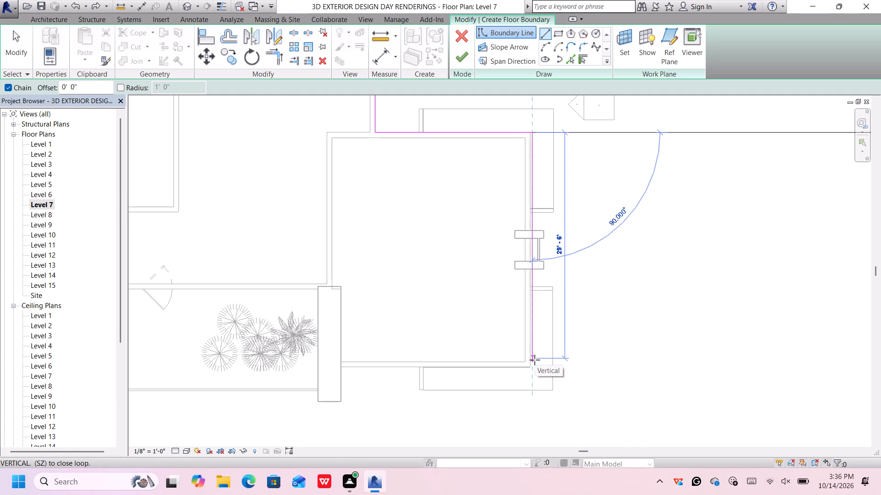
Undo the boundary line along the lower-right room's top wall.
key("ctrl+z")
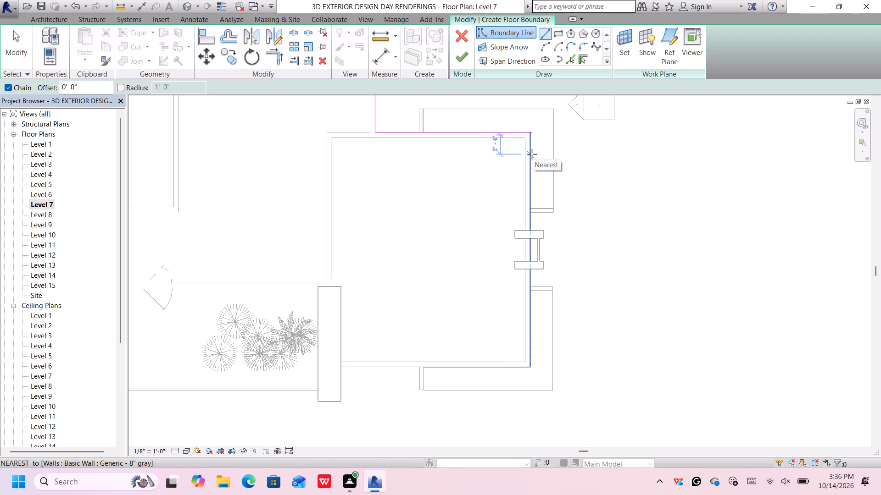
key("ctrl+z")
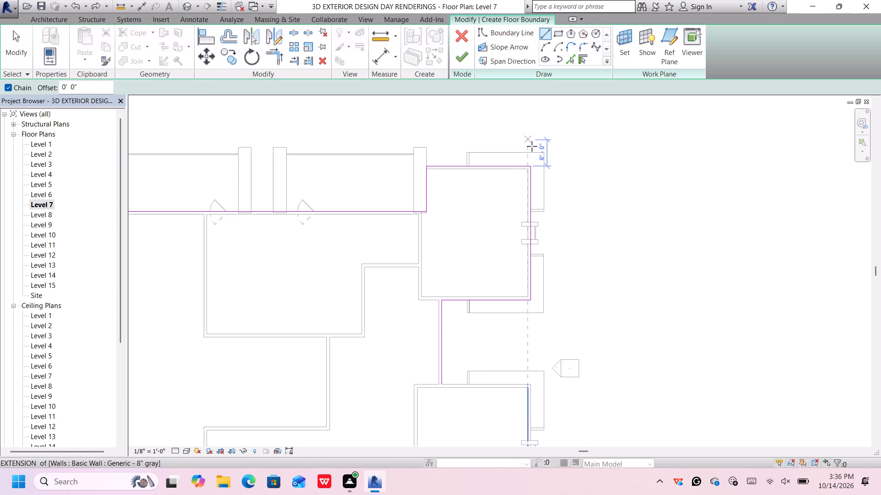
Redraw the boundary about 20'-2" from the recessed wall's lower end along the lower-right room's top wall to its outer corner.
left_click(441, 384)
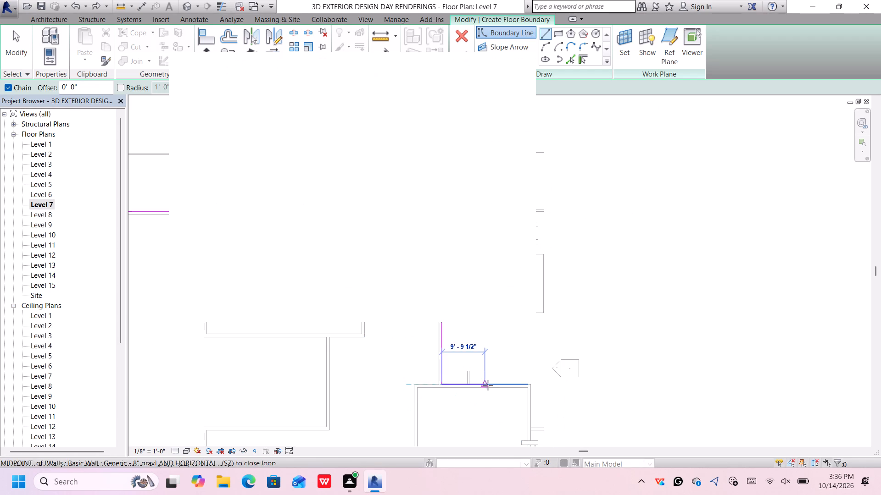
left_click(529, 385)
Extend the boundary about 1-5/16" along the lower-right room's top wall to the wall's exact outer corner.
scroll(534, 415, "down", 4)
middle_click_drag(534, 415, 525, 329)
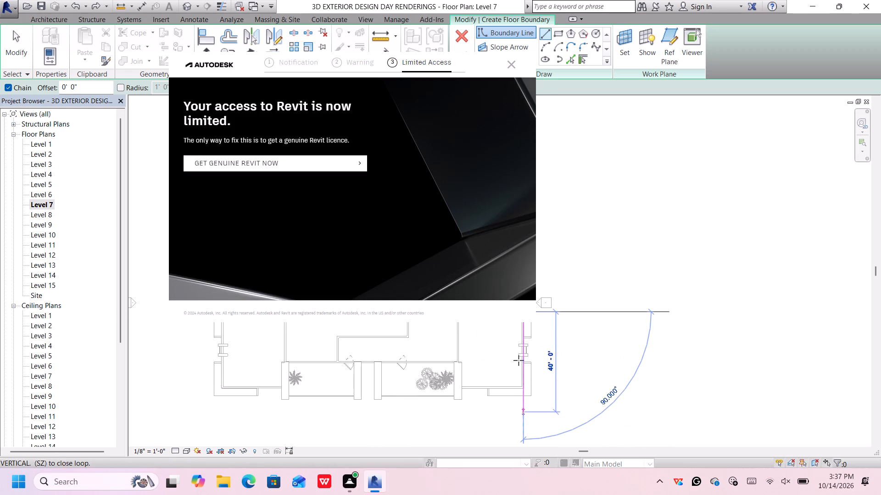
left_click(513, 62)
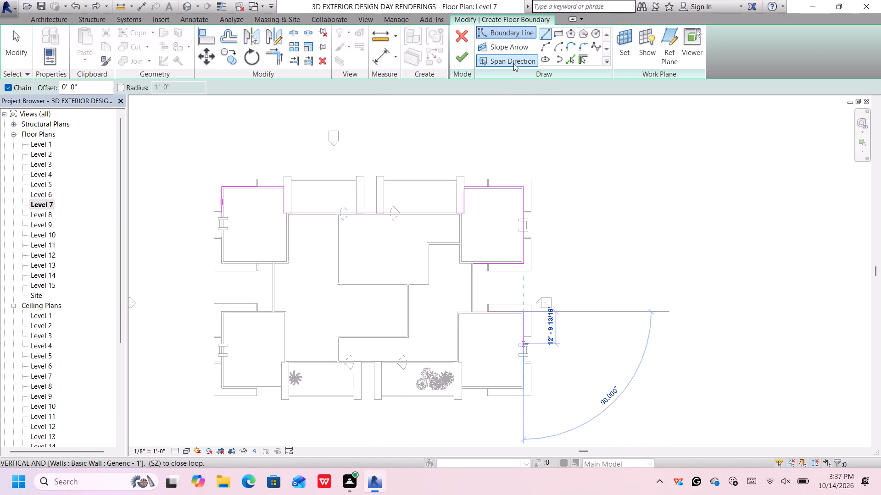
scroll(519, 387, "up", 2)
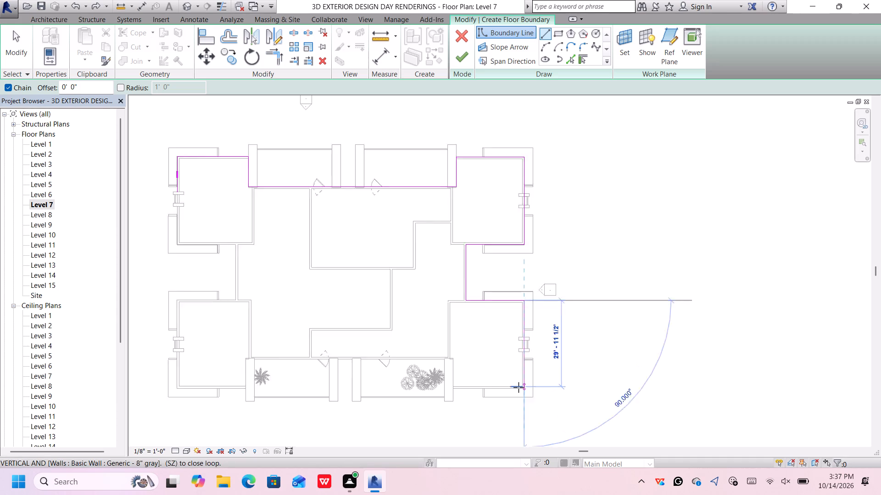
scroll(519, 387, "up", 7)
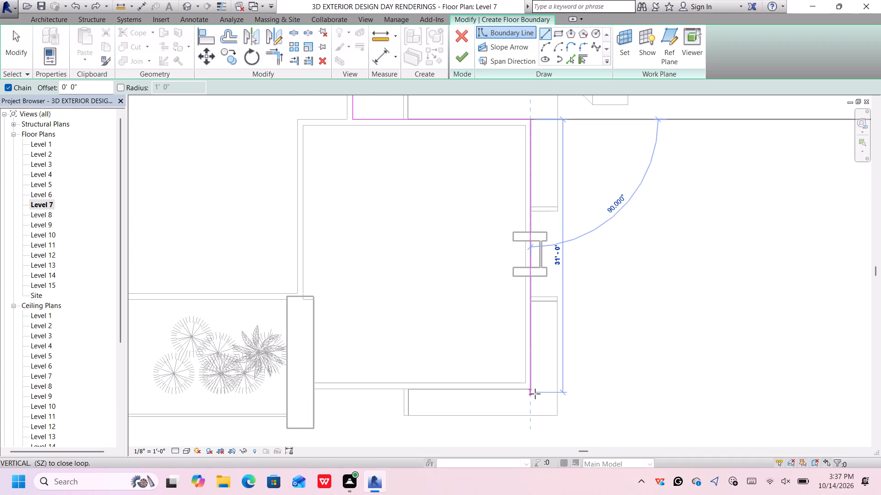
scroll(531, 388, "up", 1)
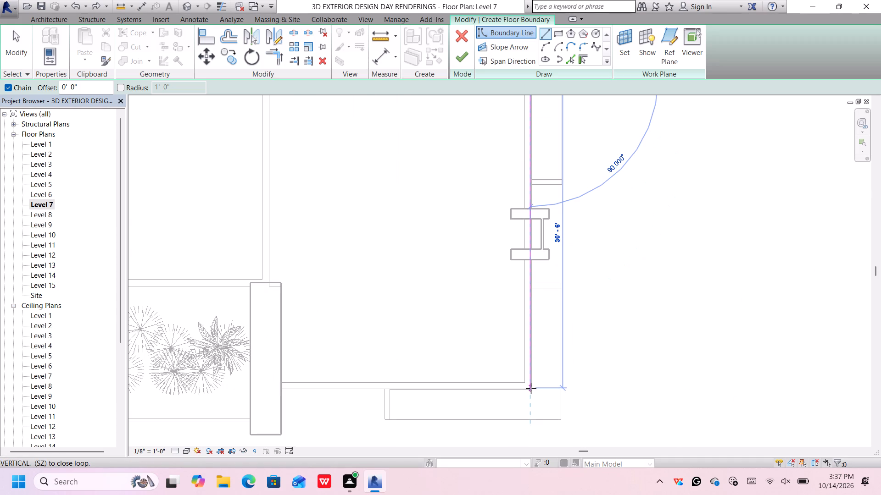
scroll(531, 388, "down", 3)
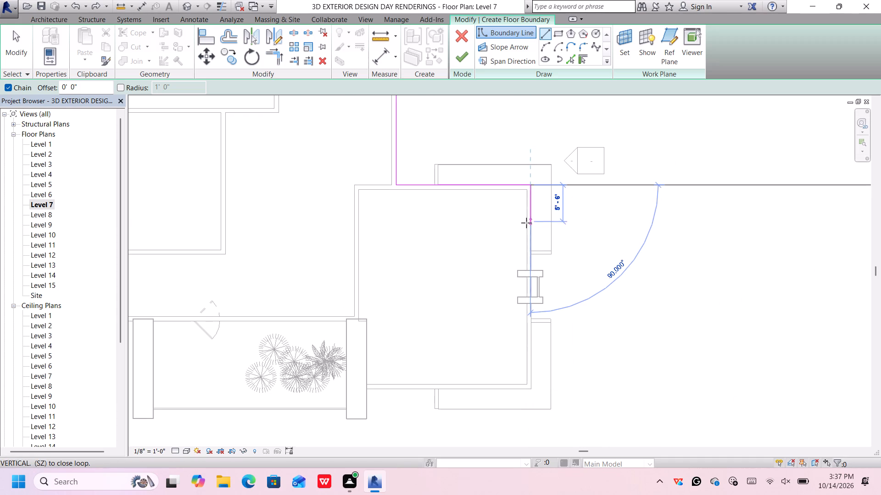
scroll(534, 200, "up", 4)
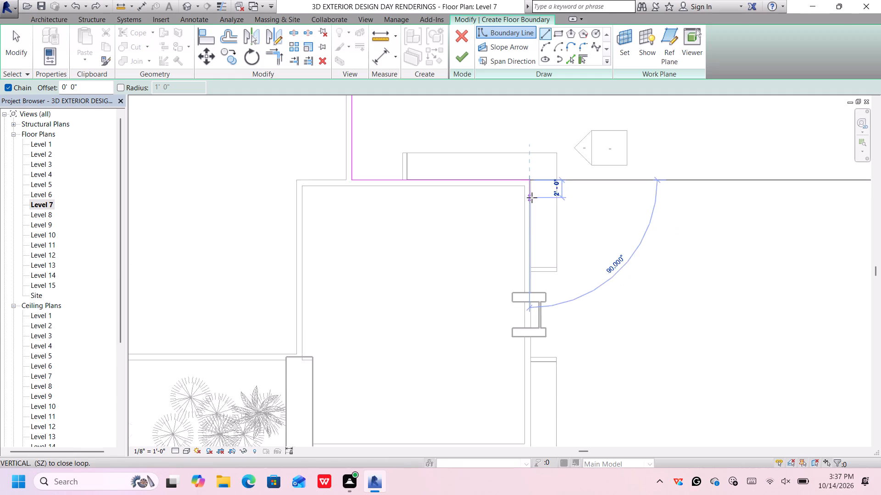
scroll(532, 198, "up", 13)
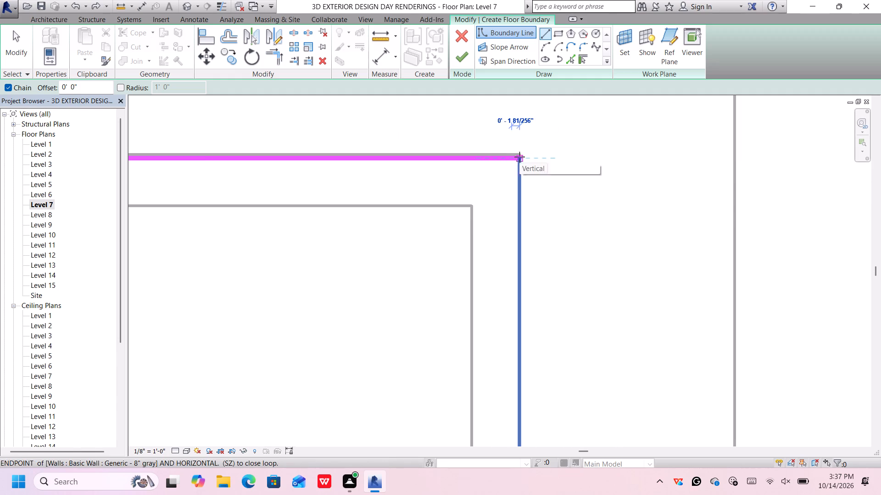
left_click(519, 157)
Continue the boundary about 30'-6" down the lower-right room's outer side wall and about 24'-8 1/2" along its bottom wall to the balcony side wall.
scroll(524, 231, "down", 14)
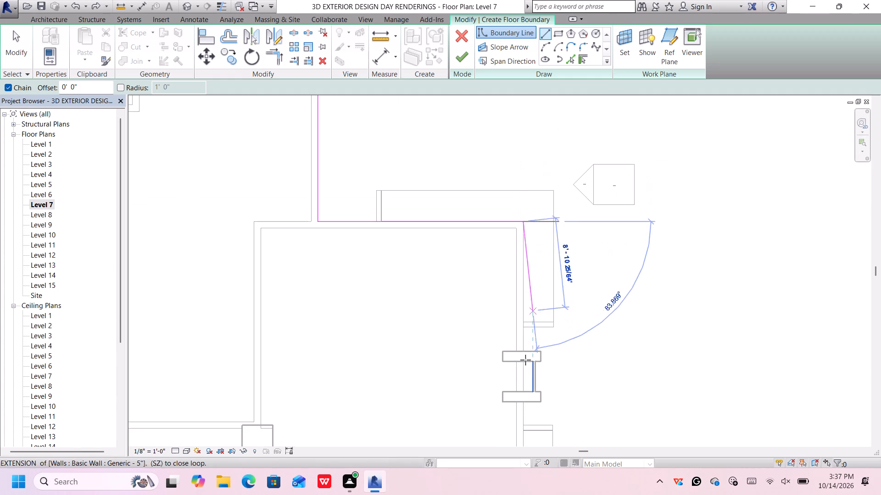
scroll(521, 394, "down", 1)
middle_click_drag(522, 390, 529, 284)
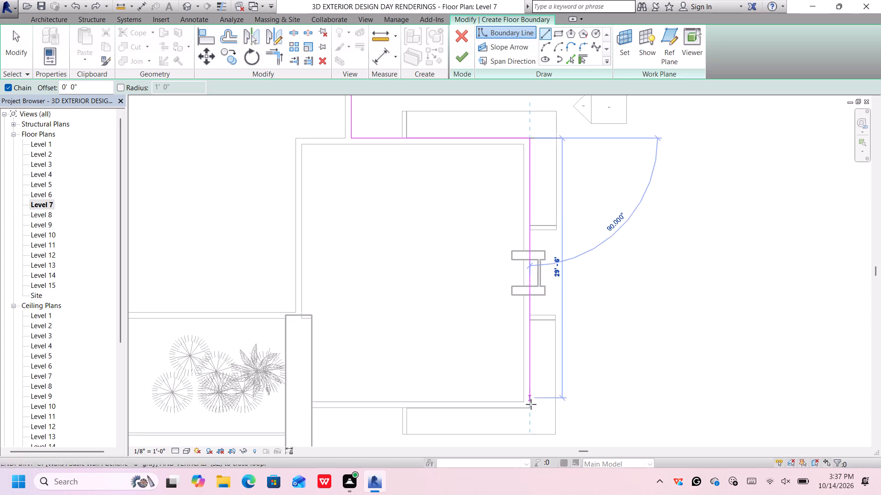
left_click(530, 407)
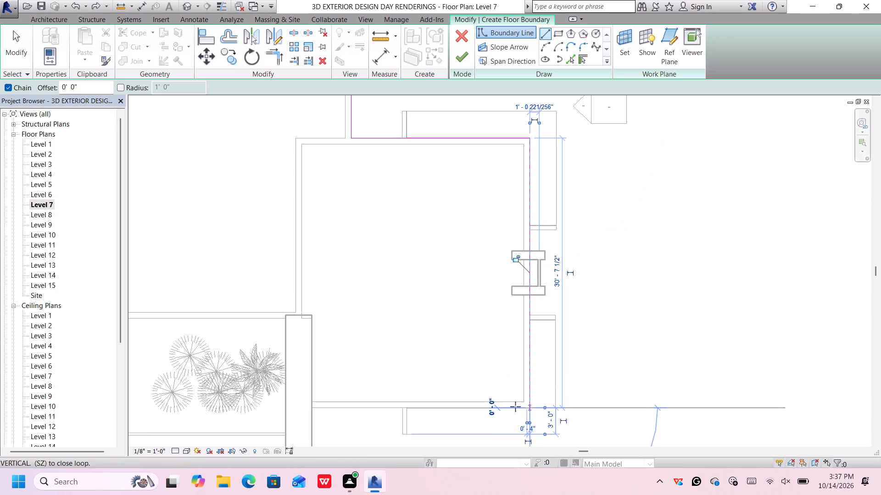
left_click(312, 408)
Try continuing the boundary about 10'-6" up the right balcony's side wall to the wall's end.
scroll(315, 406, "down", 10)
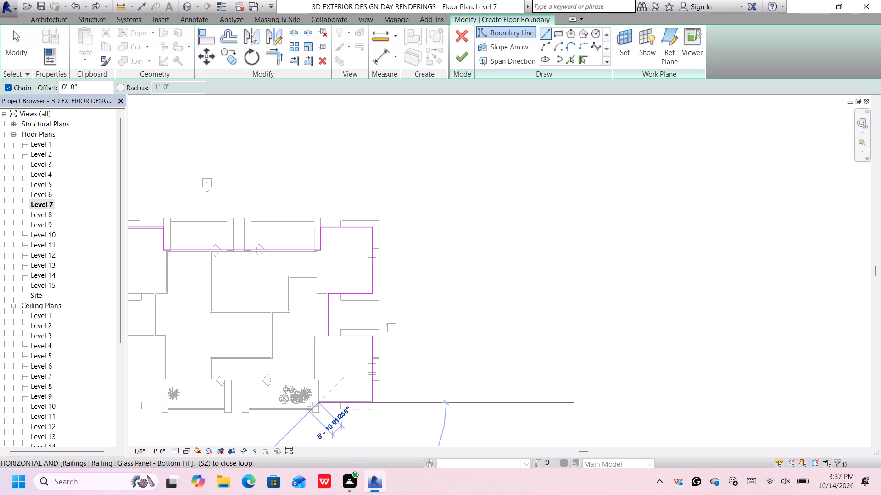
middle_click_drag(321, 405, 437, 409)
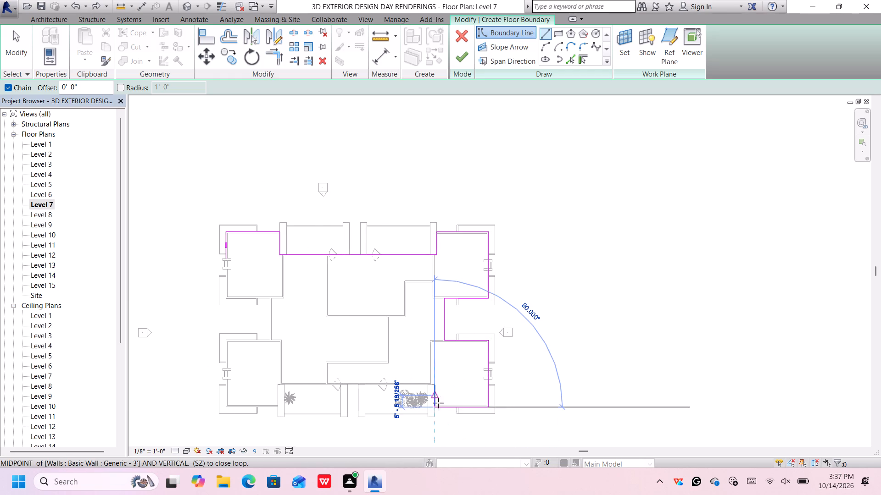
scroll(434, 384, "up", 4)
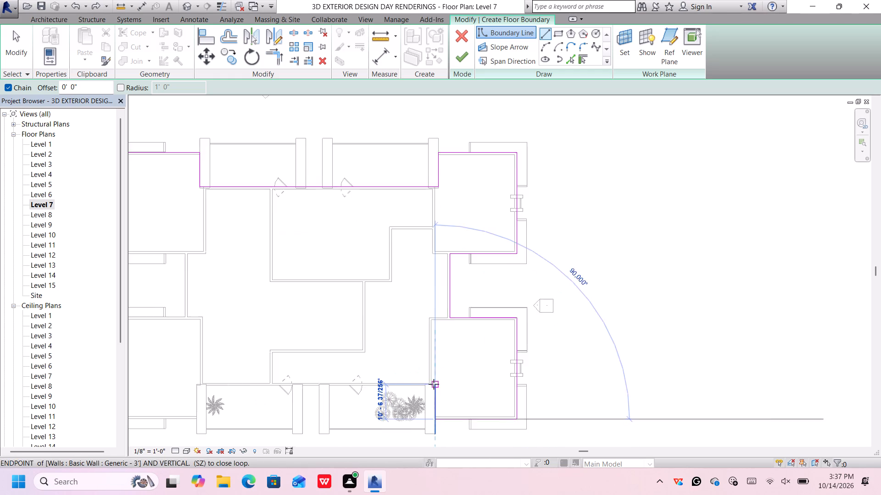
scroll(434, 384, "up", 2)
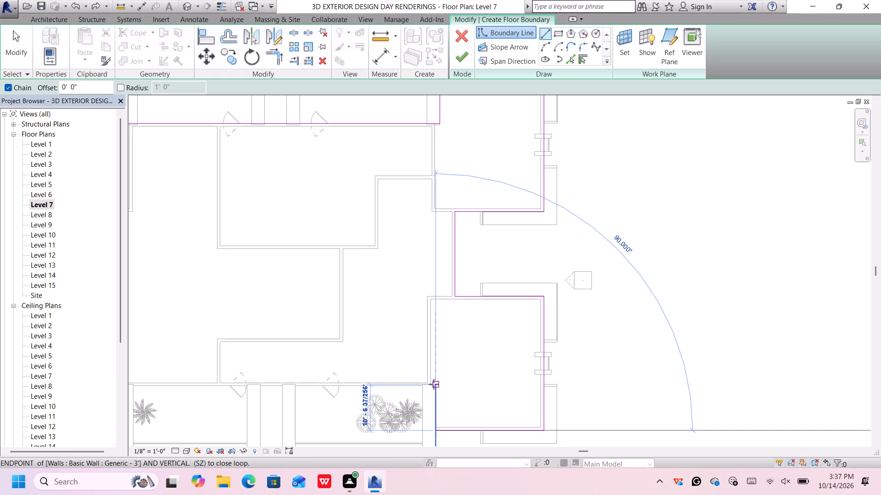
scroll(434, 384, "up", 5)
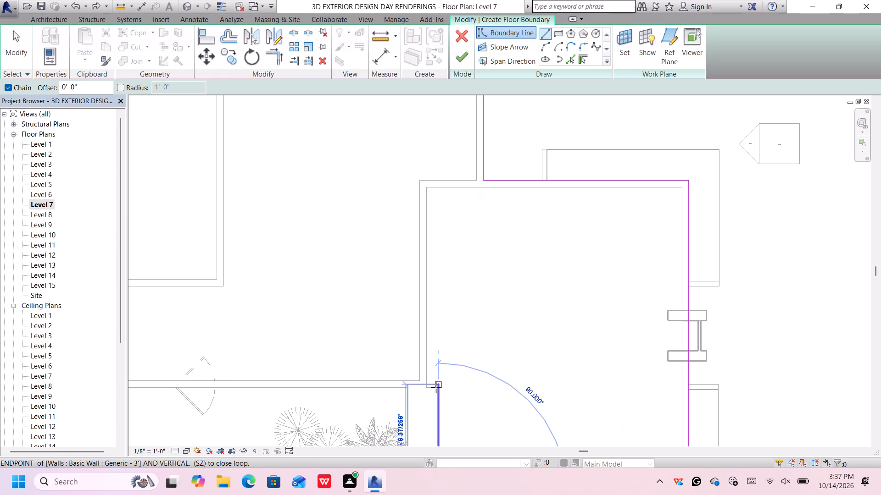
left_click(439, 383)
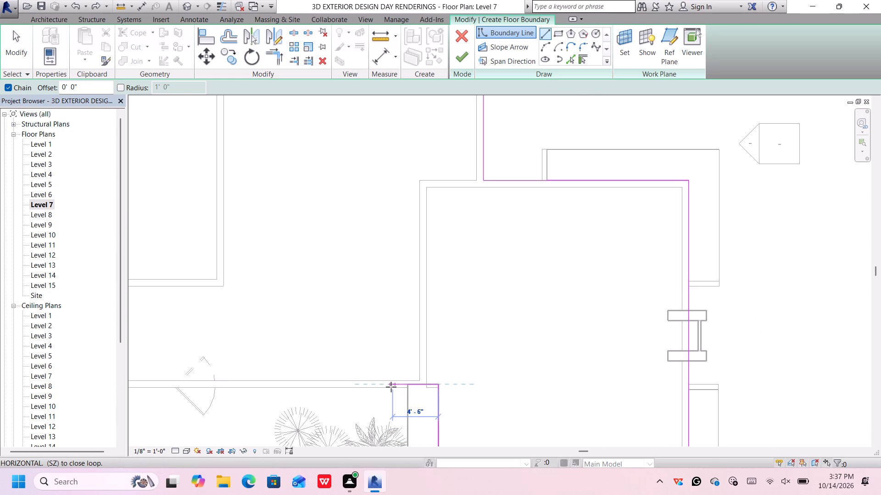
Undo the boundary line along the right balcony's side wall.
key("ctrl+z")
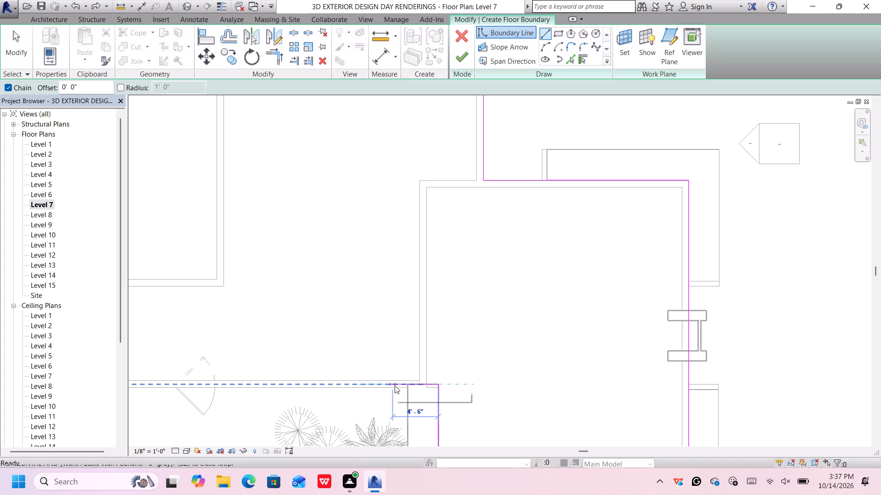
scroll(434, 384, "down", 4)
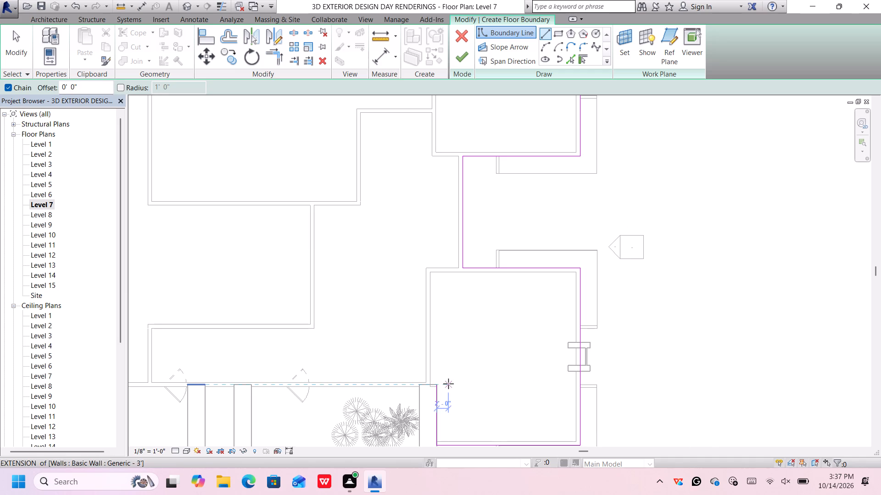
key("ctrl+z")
Redraw the boundary about 10'-2" up the right balcony's side wall, stopping in line with the balcony back wall's outer face.
scroll(445, 391, "down", 6)
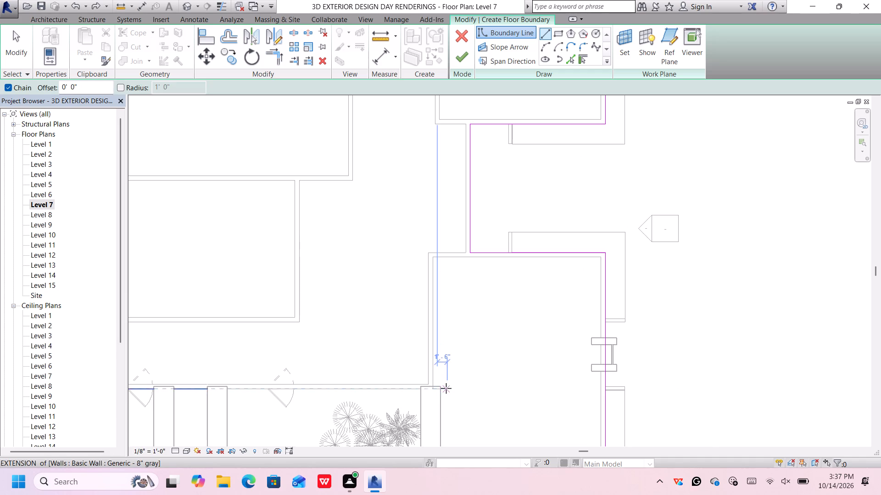
scroll(446, 388, "down", 2)
scroll(444, 405, "up", 8)
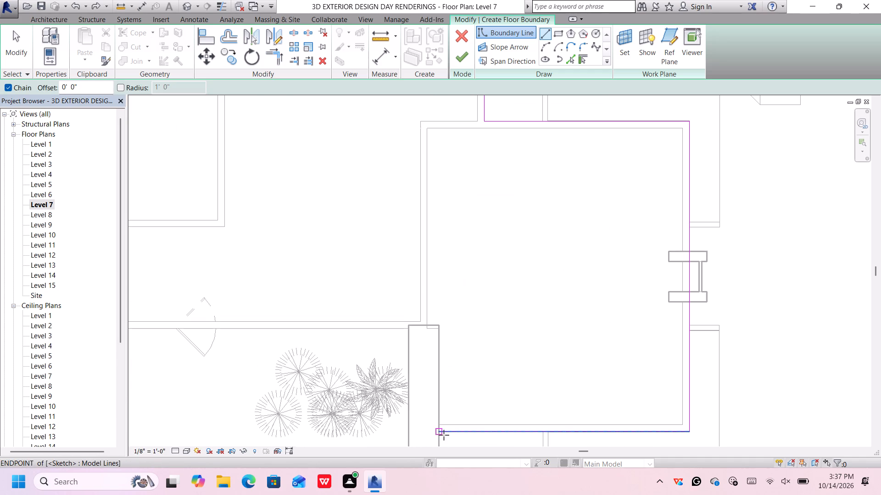
left_click(440, 430)
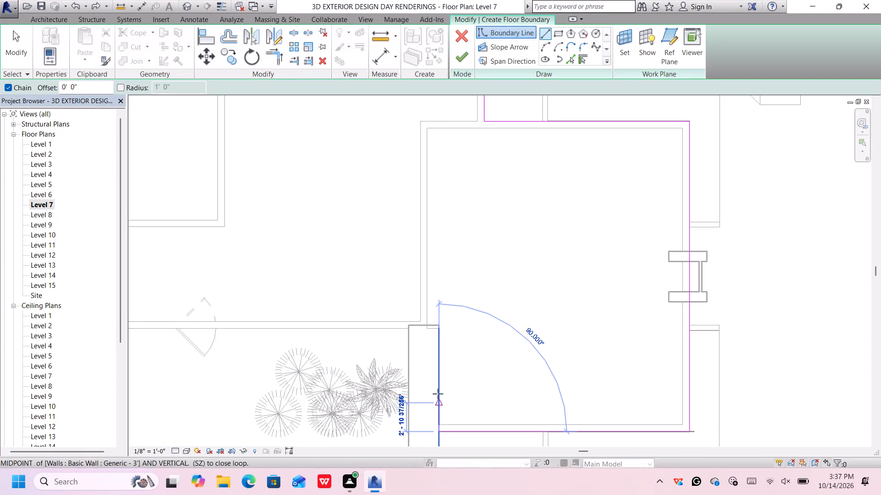
left_click(439, 328)
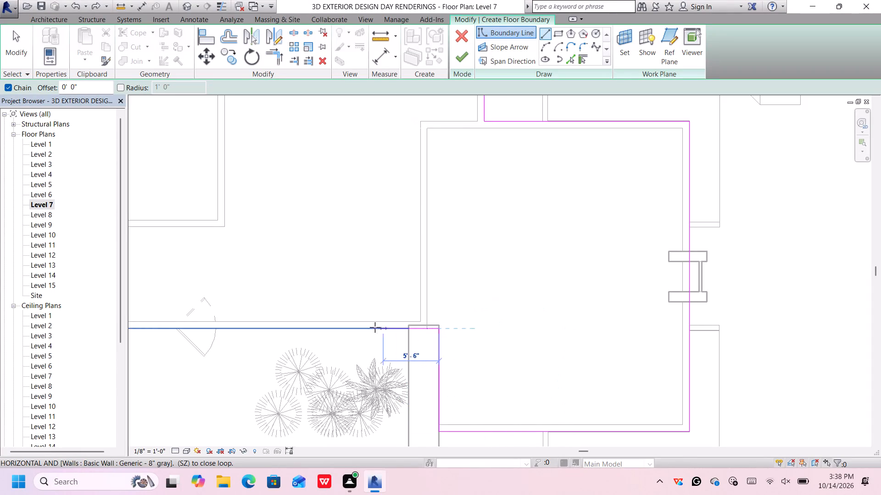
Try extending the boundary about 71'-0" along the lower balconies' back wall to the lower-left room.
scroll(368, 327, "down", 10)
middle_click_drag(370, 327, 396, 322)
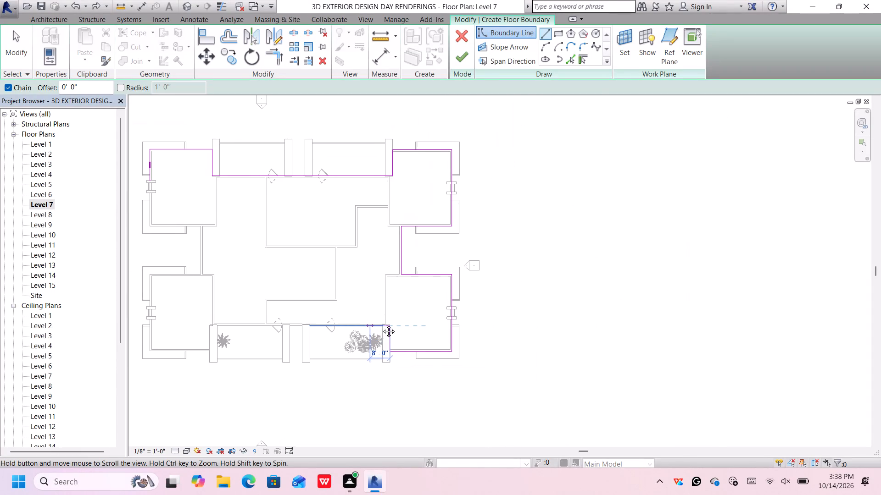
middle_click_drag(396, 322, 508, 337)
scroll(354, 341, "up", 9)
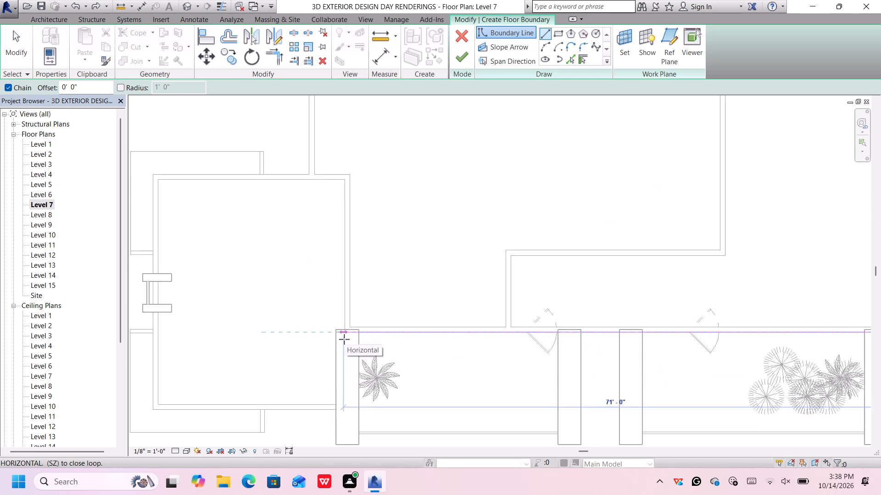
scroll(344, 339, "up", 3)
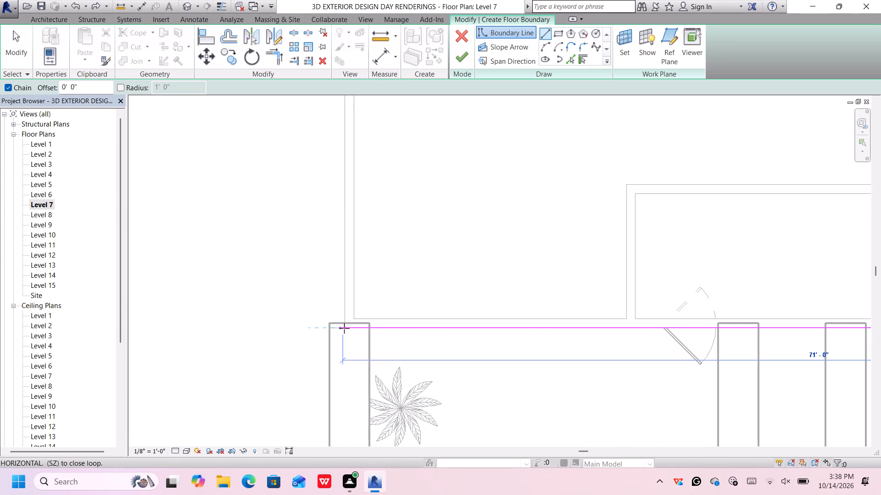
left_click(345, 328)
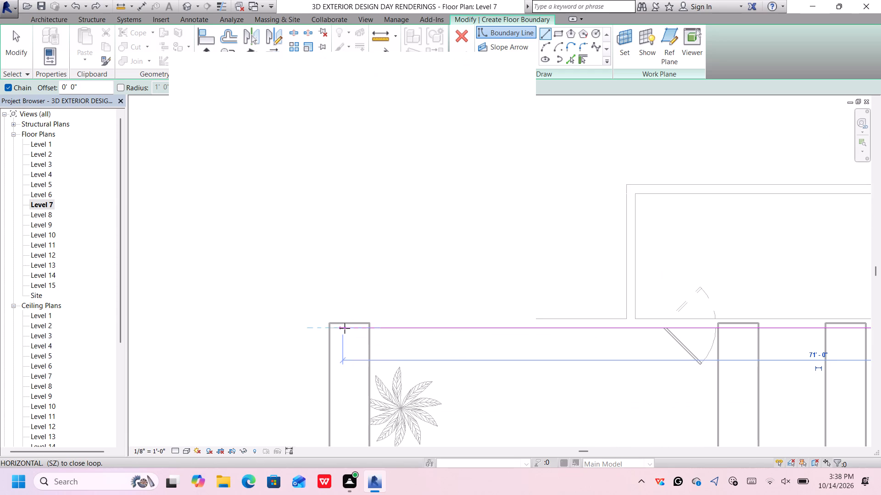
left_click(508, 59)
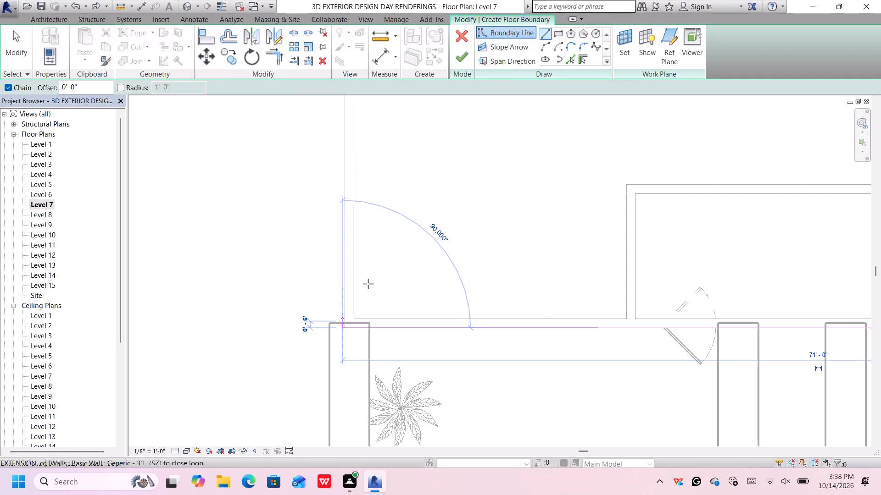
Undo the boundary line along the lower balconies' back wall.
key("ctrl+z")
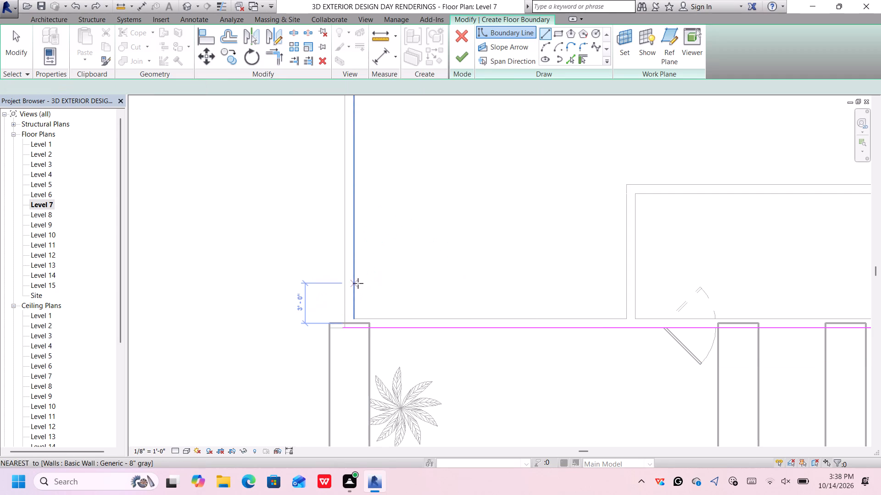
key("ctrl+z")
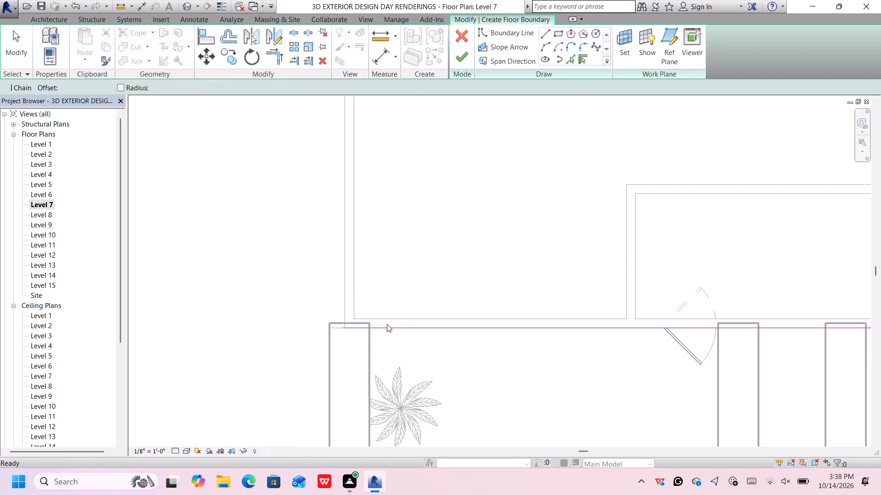
Extend the floor boundary about 72'-0" along the lower balconies' back wall to the left balcony side wall's outer face.
scroll(563, 353, "down", 7)
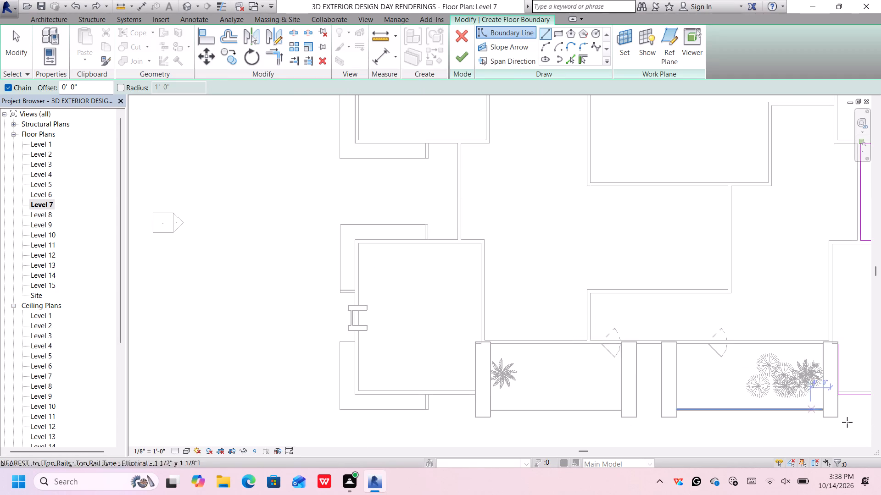
scroll(852, 334, "up", 5)
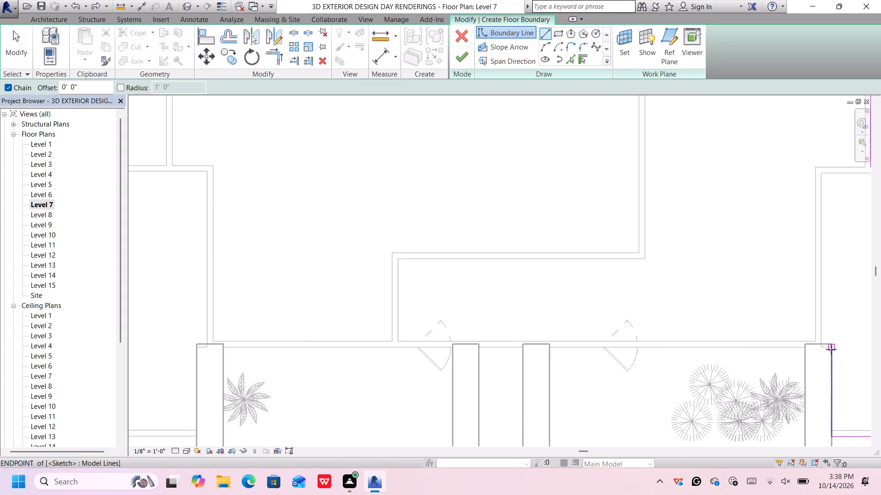
scroll(831, 349, "up", 2)
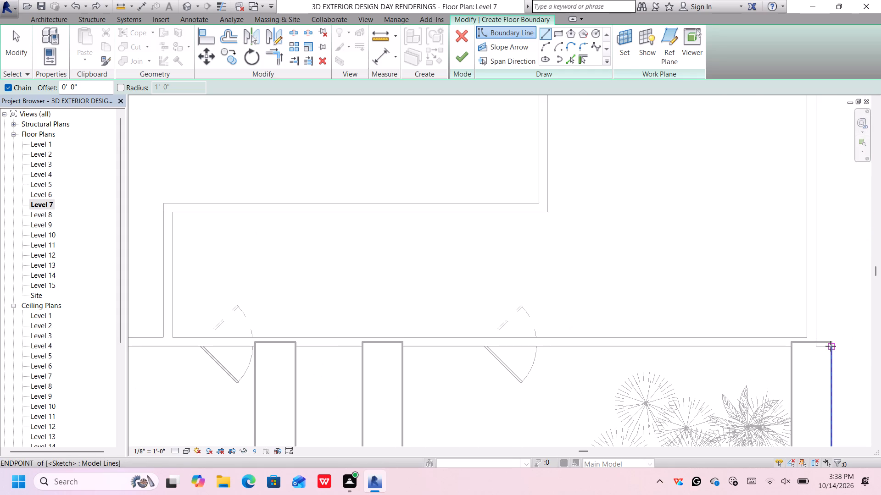
left_click(831, 346)
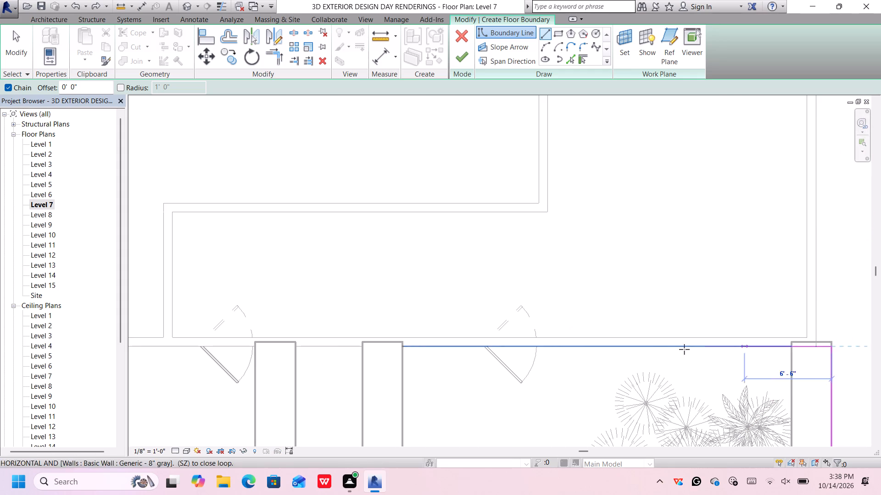
scroll(647, 349, "down", 7)
scroll(362, 348, "up", 2)
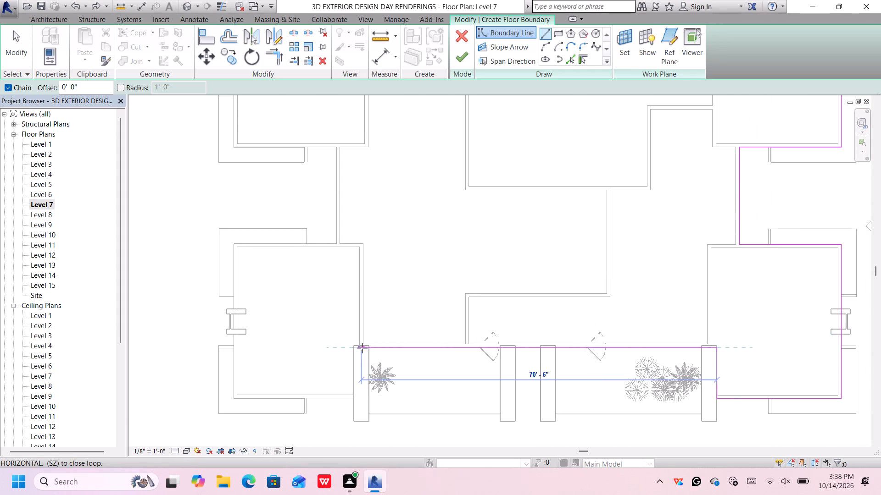
scroll(362, 348, "up", 9)
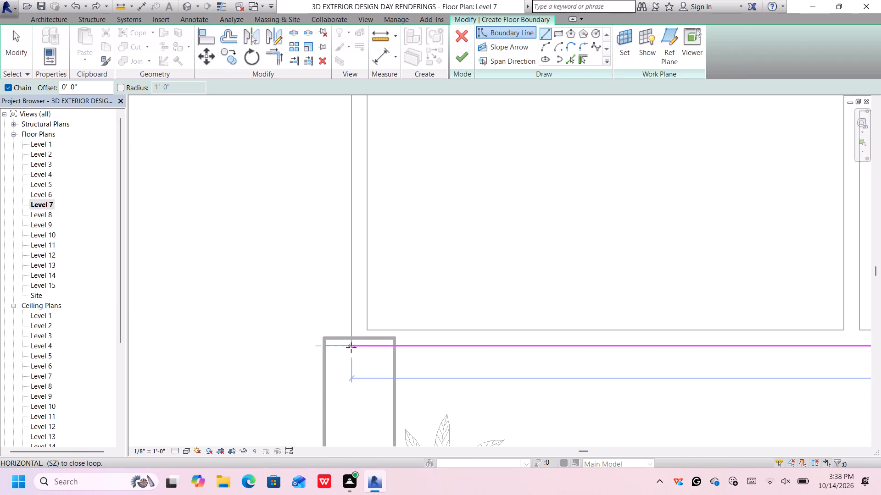
scroll(353, 344, "down", 6)
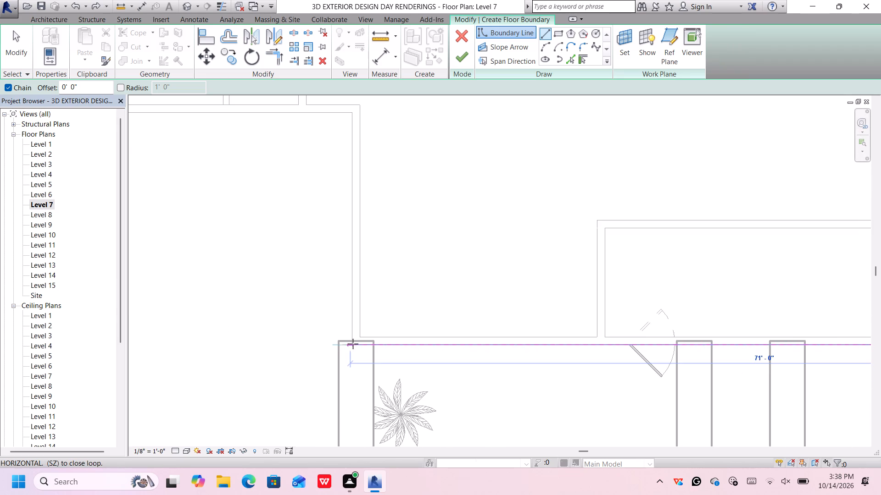
scroll(350, 328, "down", 4)
scroll(350, 334, "up", 6)
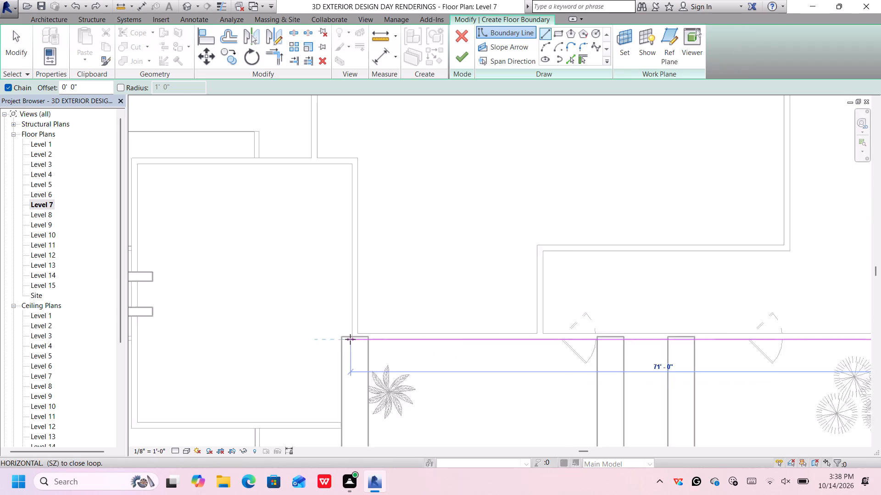
scroll(351, 340, "up", 14)
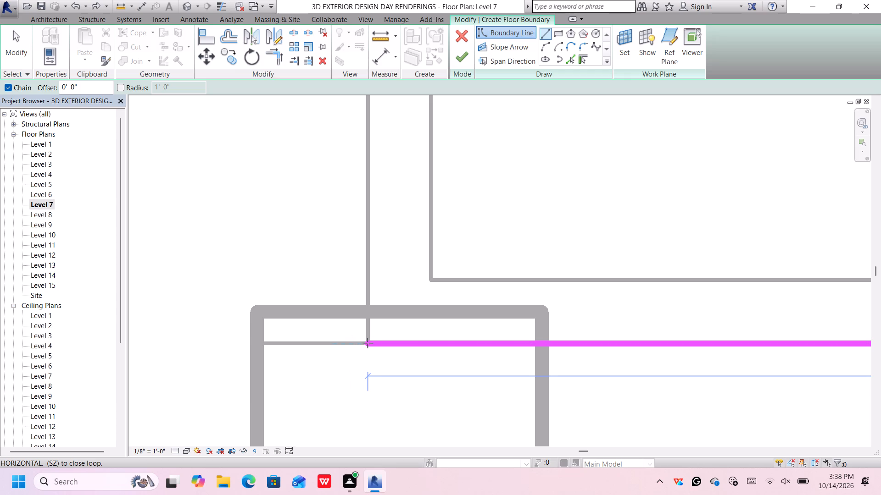
scroll(368, 343, "down", 6)
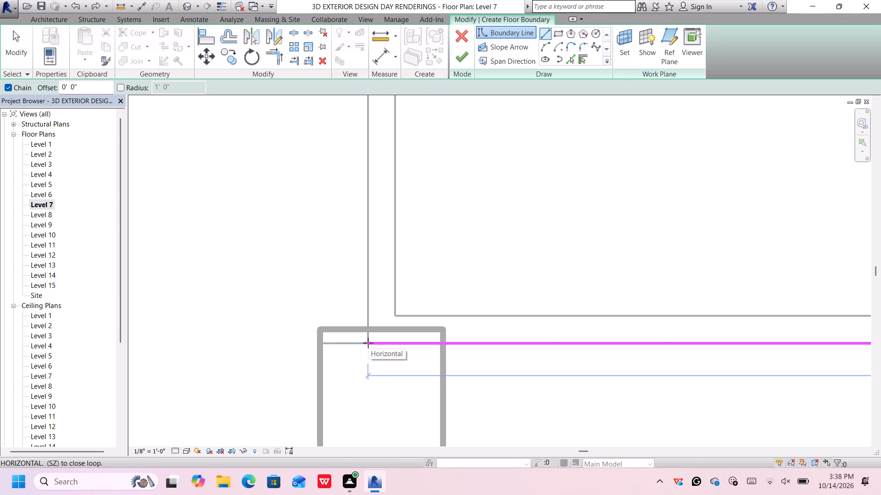
scroll(368, 343, "up", 4)
scroll(368, 343, "down", 13)
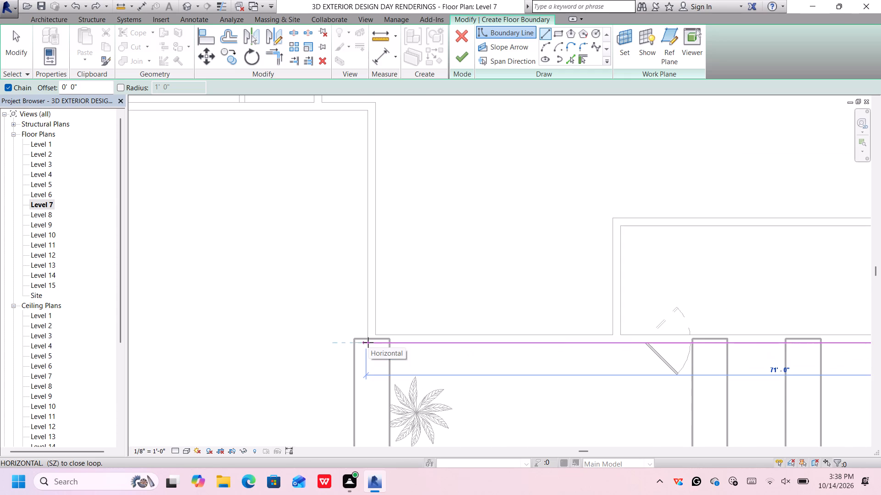
scroll(368, 342, "down", 4)
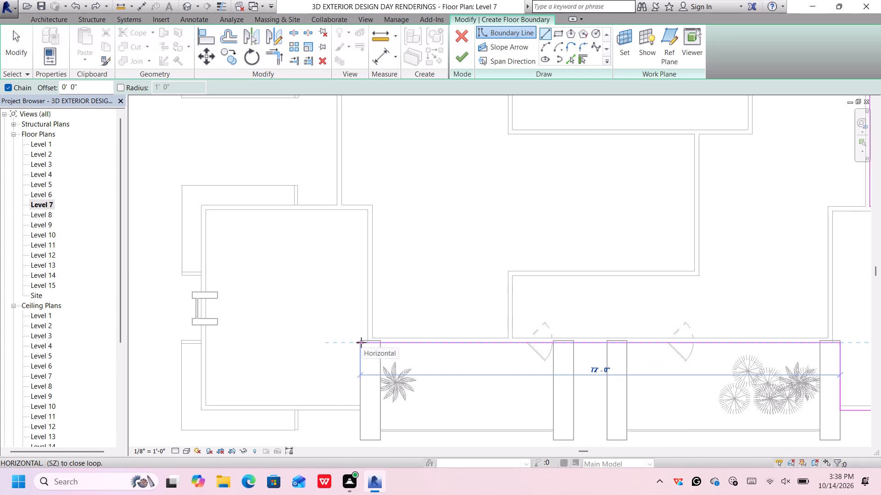
scroll(361, 342, "up", 6)
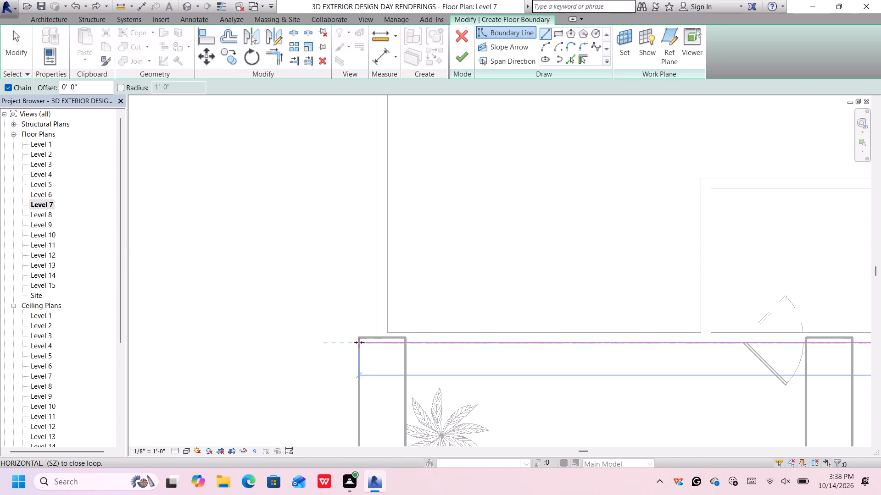
left_click(358, 342)
Continue the boundary about 10'-1" down the left balcony's side wall and along the lower-left room's bottom outer wall to its corner.
scroll(359, 344, "down", 8)
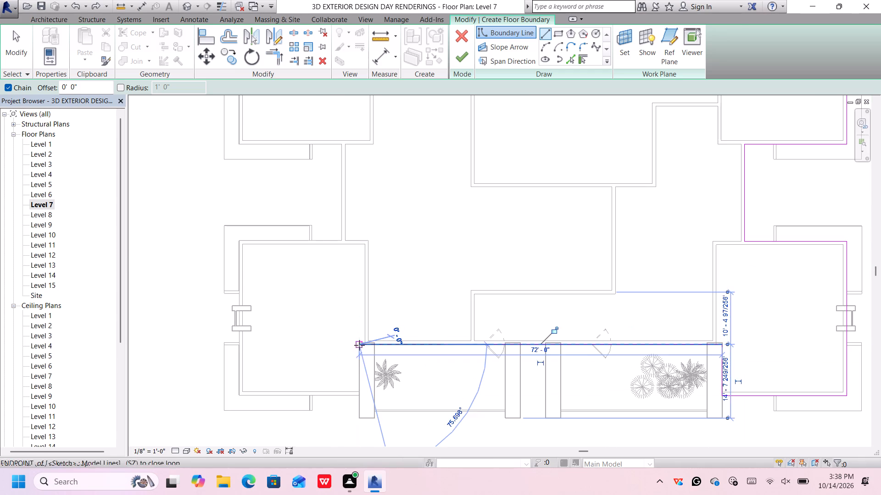
scroll(355, 396, "up", 2)
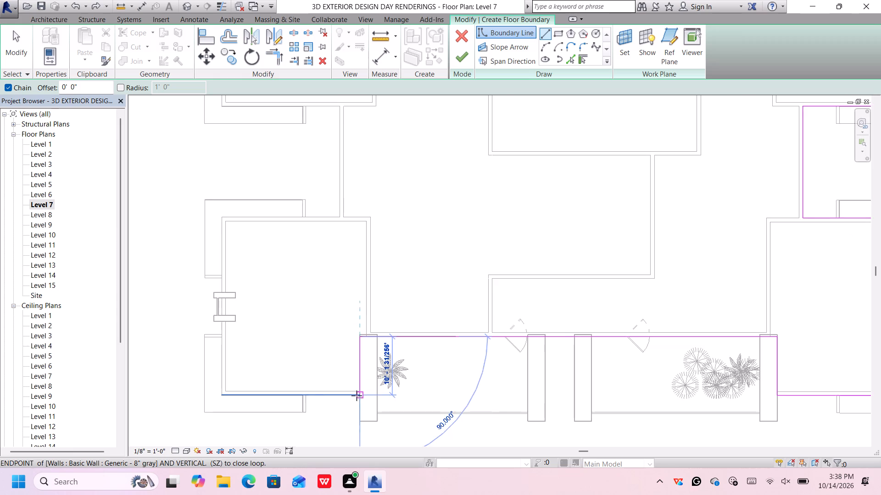
scroll(357, 396, "up", 2)
left_click(361, 394)
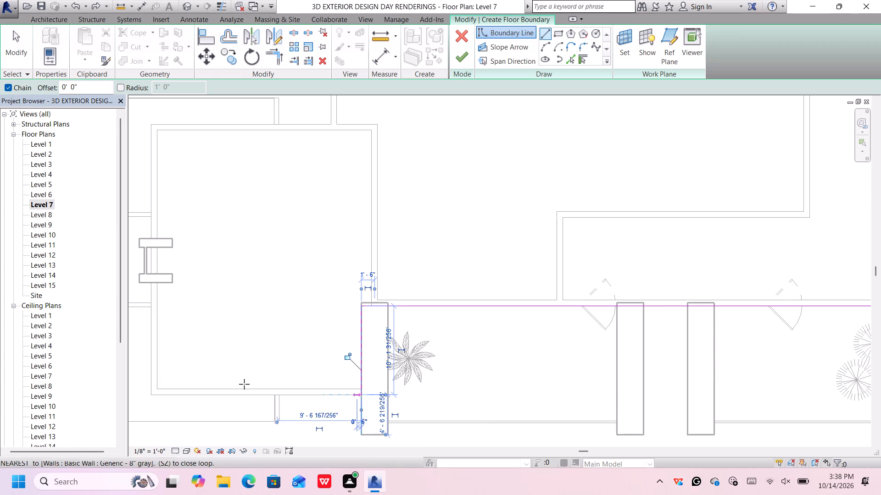
left_click(151, 394)
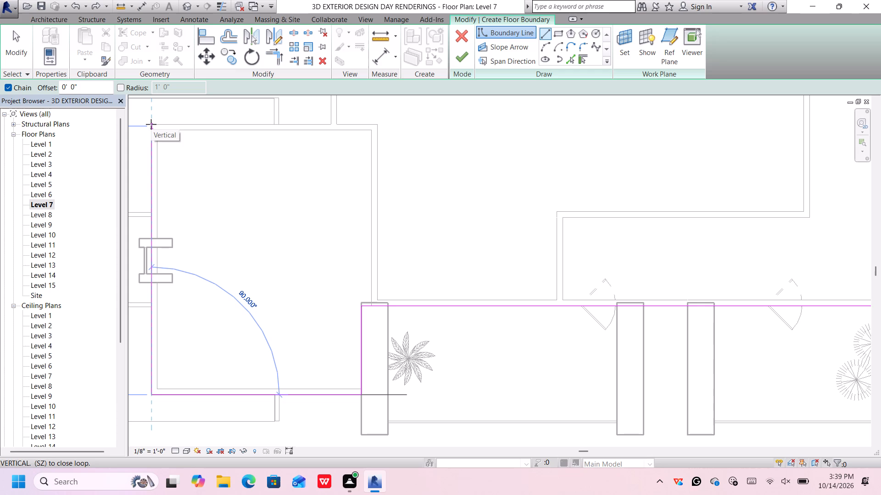
Draw the boundary about 31'-0" up the lower-left room's left outer wall face to its upper corner.
scroll(152, 124, "up", 1)
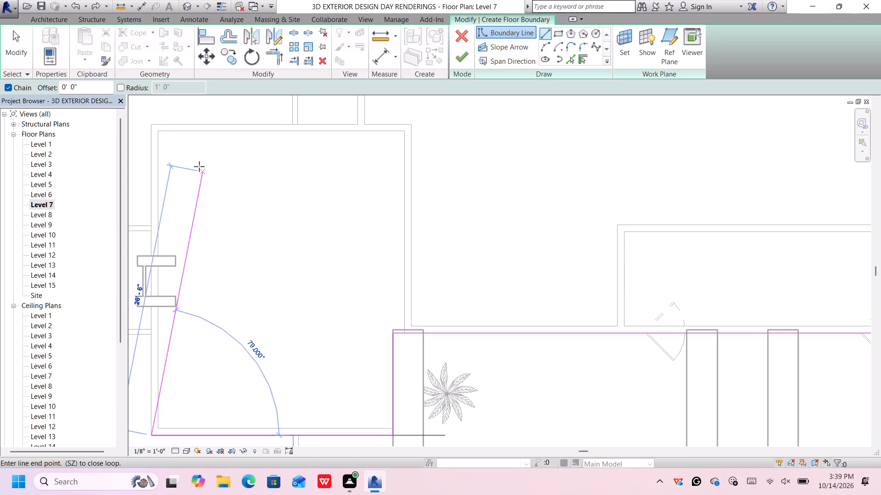
scroll(154, 128, "up", 4)
scroll(151, 124, "down", 1)
scroll(151, 124, "up", 3)
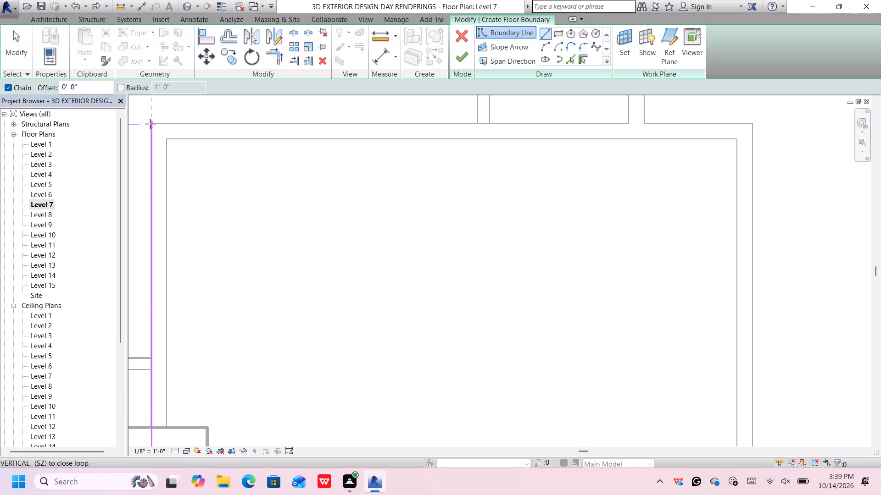
scroll(151, 123, "up", 4)
scroll(151, 123, "down", 18)
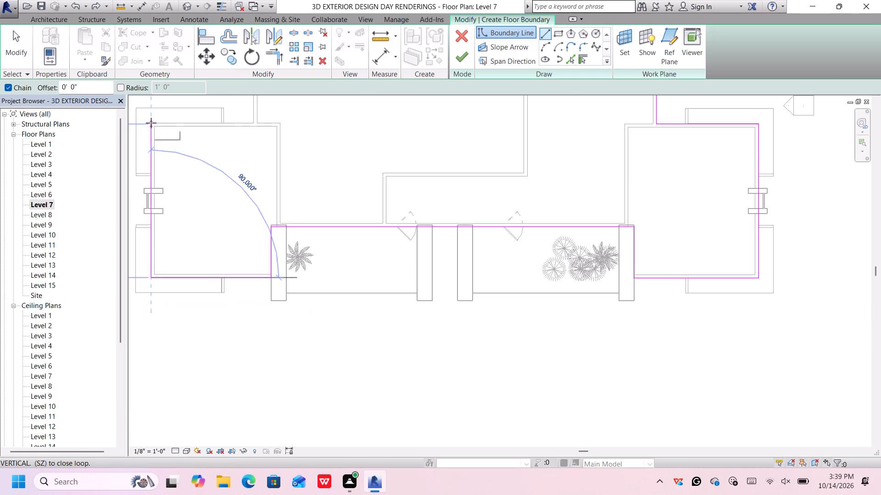
scroll(151, 123, "down", 3)
middle_click(153, 123)
middle_click_drag(156, 123, 326, 232)
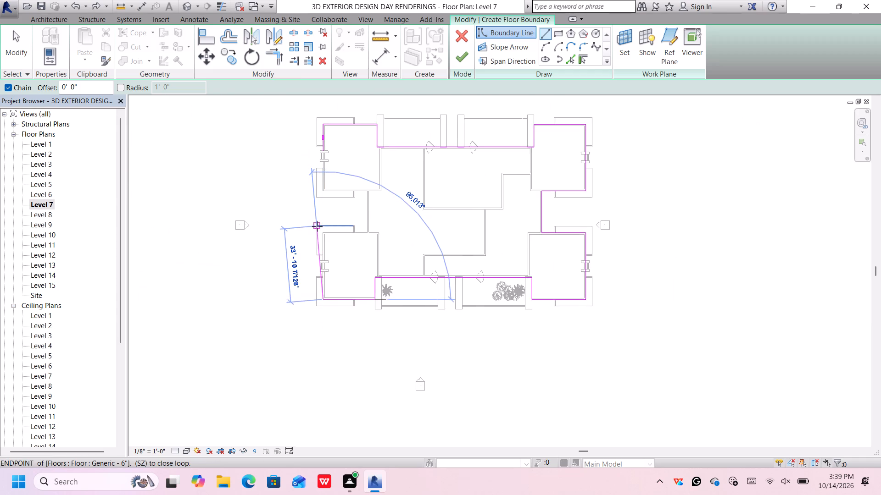
scroll(317, 226, "up", 7)
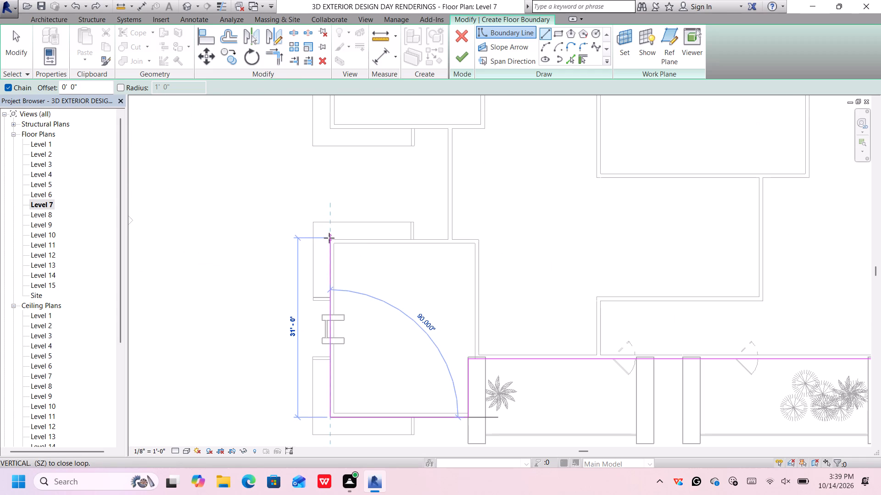
scroll(330, 239, "up", 6)
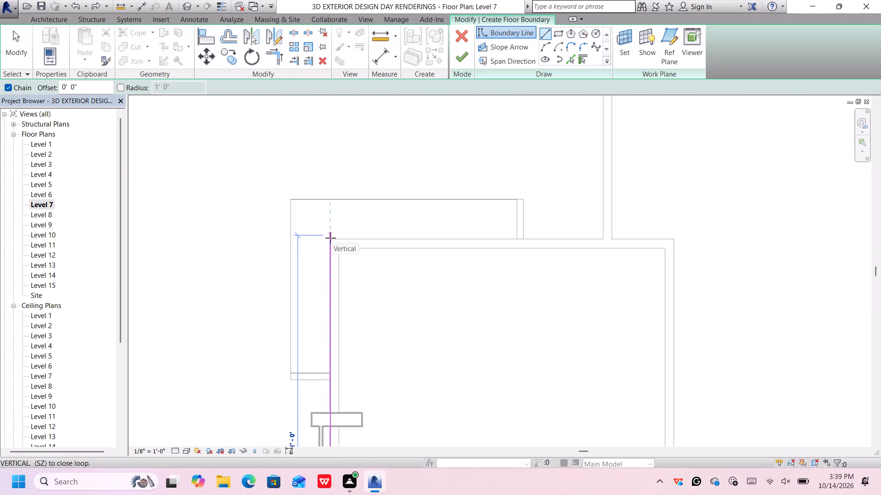
scroll(330, 238, "up", 6)
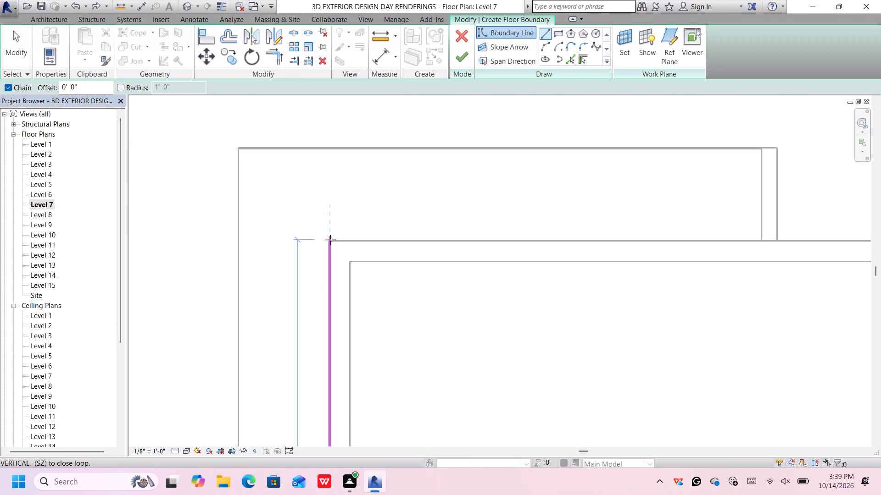
left_click(329, 241)
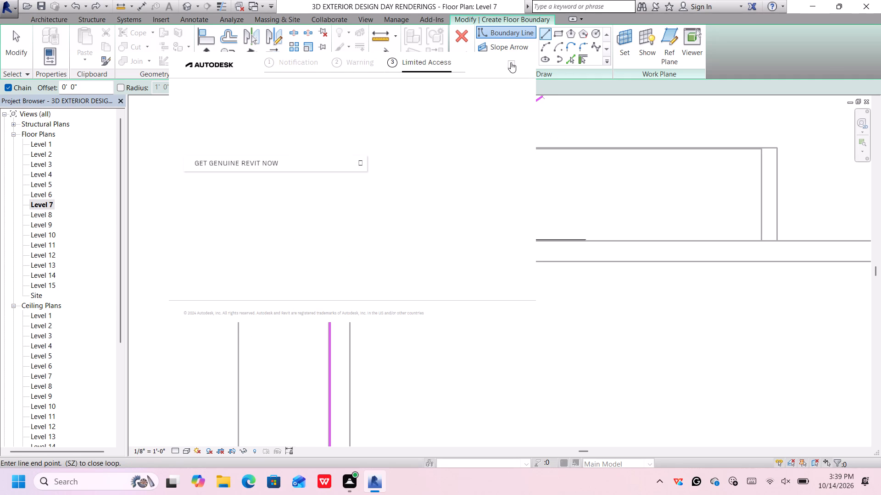
Dismiss the Autodesk software notification covering the drawing.
left_click(511, 63)
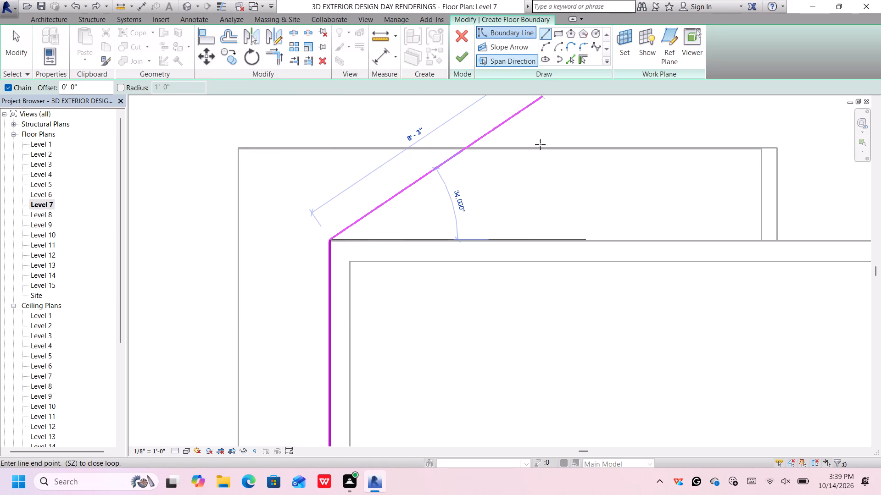
Extend the boundary about 20'-6" along the lower-left room's upper outer wall to the recessed wall's outer face.
scroll(575, 231, "down", 7)
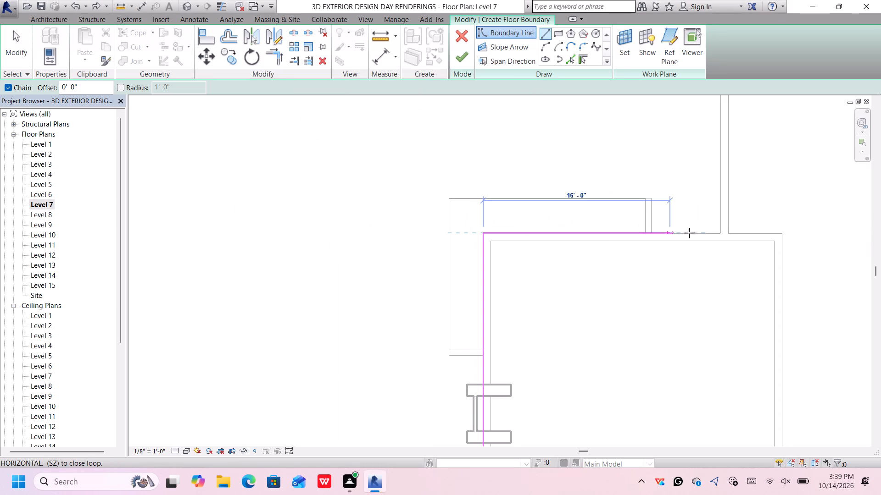
middle_click_drag(710, 233, 403, 229)
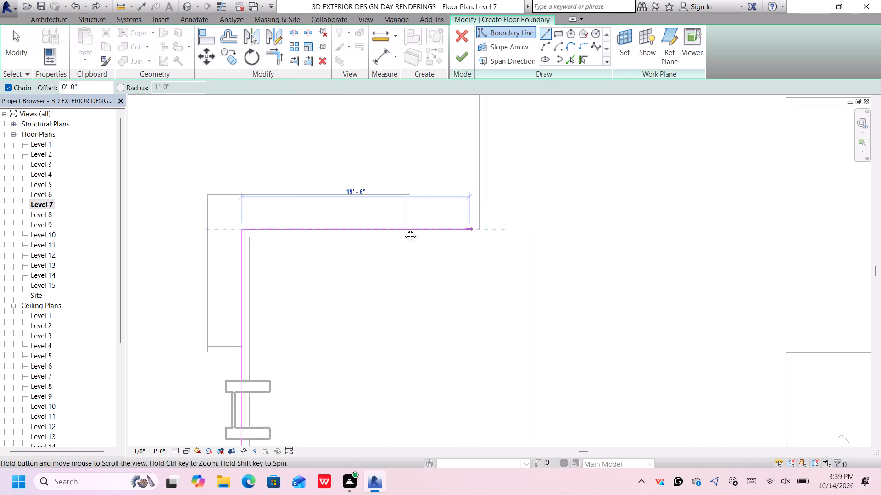
middle_click_drag(403, 229, 371, 231)
scroll(382, 232, "up", 5)
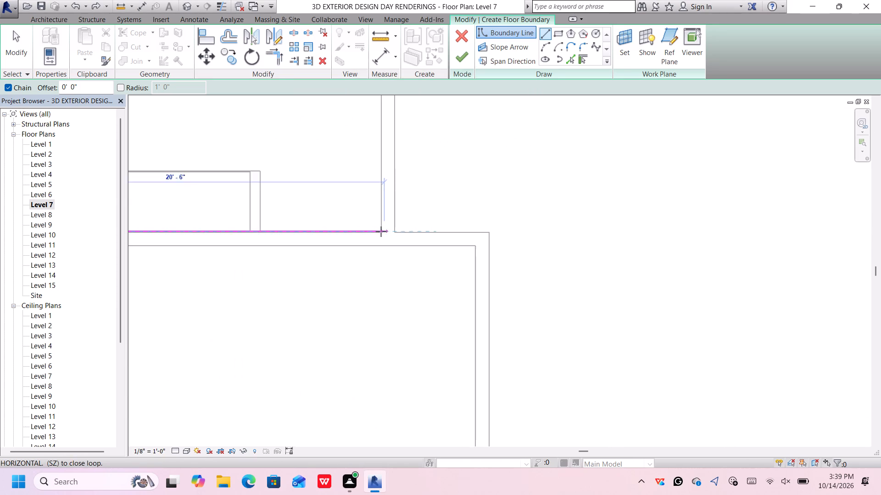
scroll(381, 231, "up", 8)
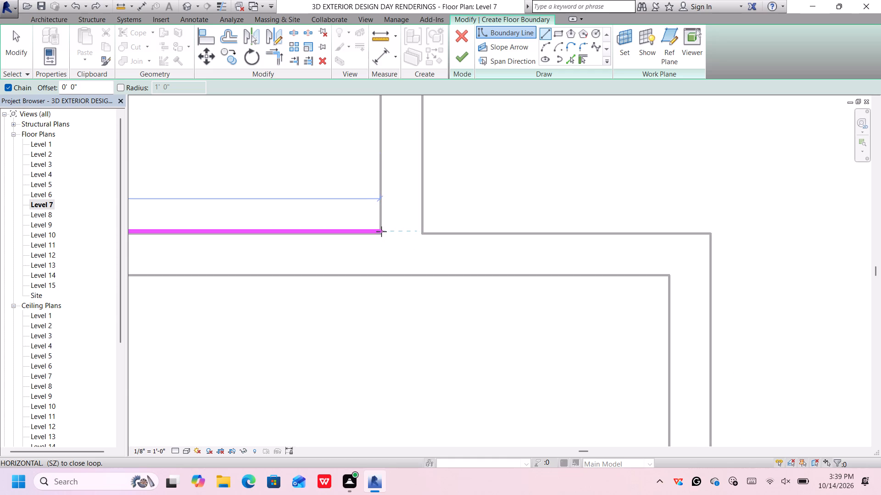
left_click(380, 231)
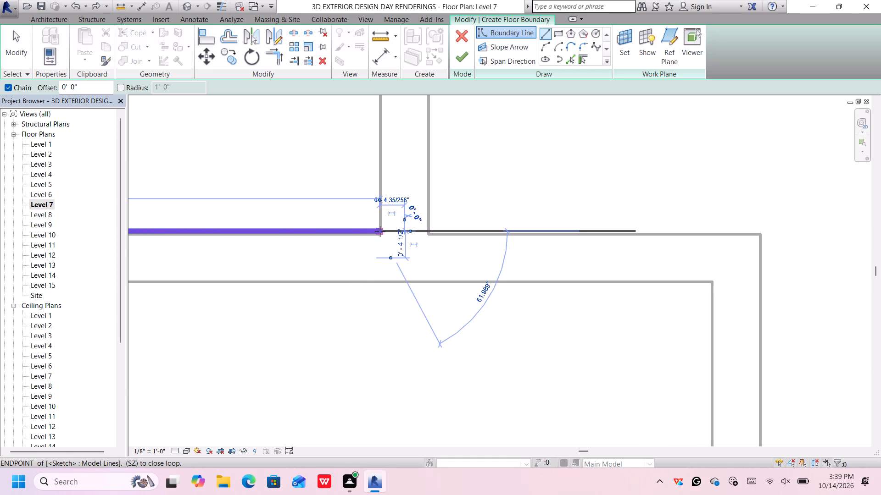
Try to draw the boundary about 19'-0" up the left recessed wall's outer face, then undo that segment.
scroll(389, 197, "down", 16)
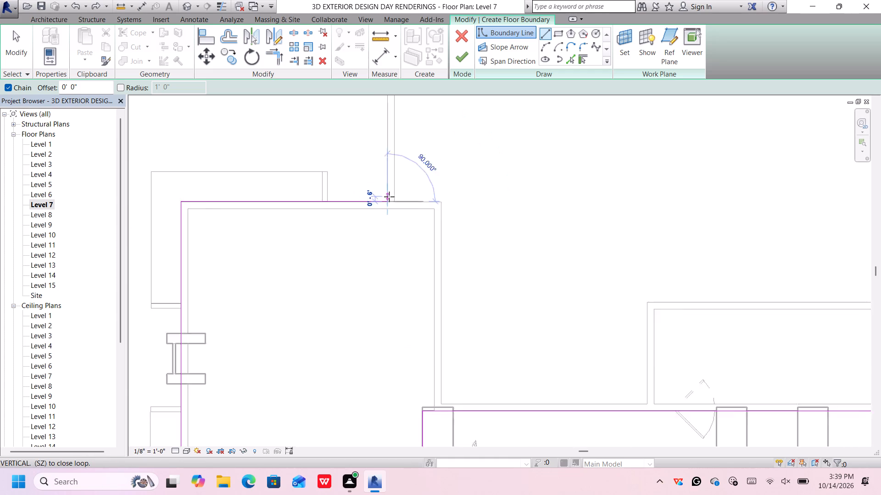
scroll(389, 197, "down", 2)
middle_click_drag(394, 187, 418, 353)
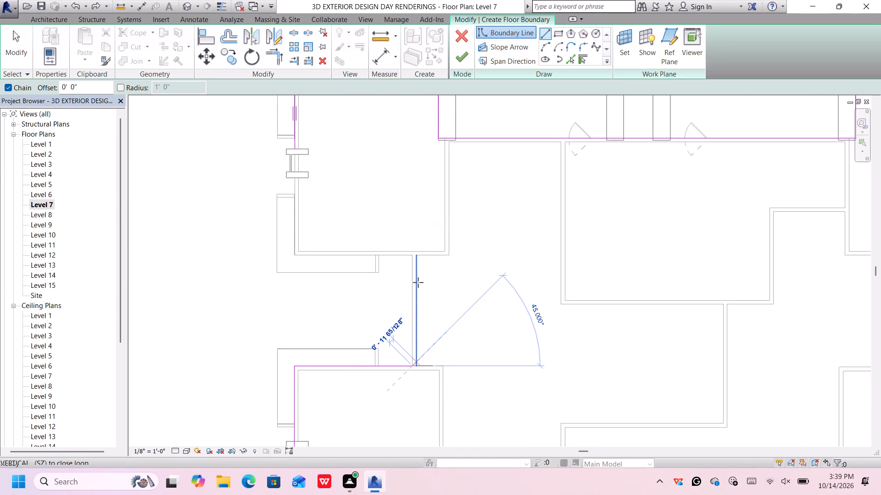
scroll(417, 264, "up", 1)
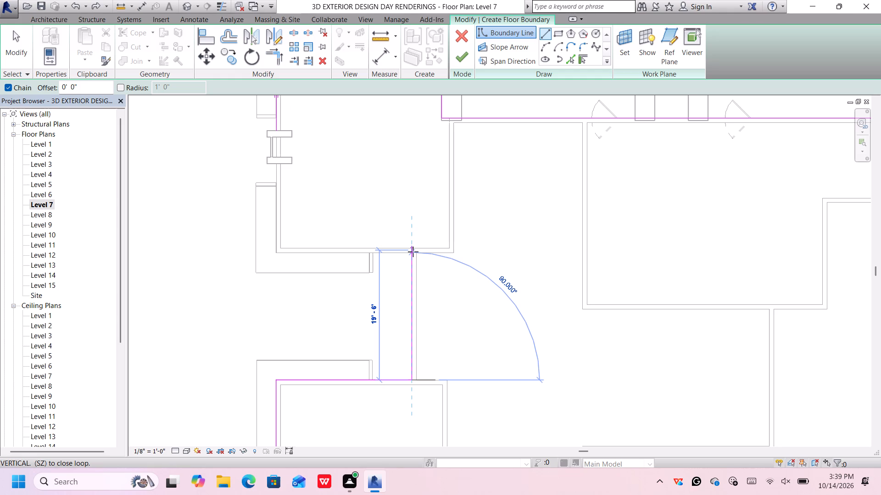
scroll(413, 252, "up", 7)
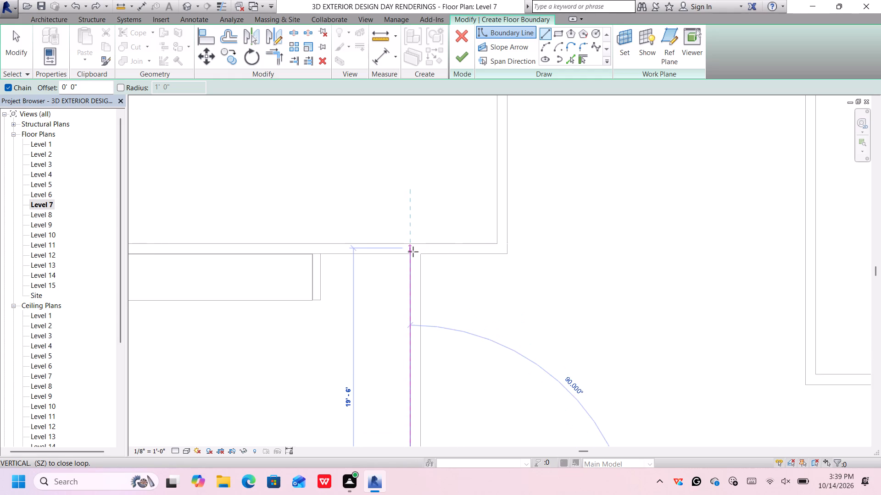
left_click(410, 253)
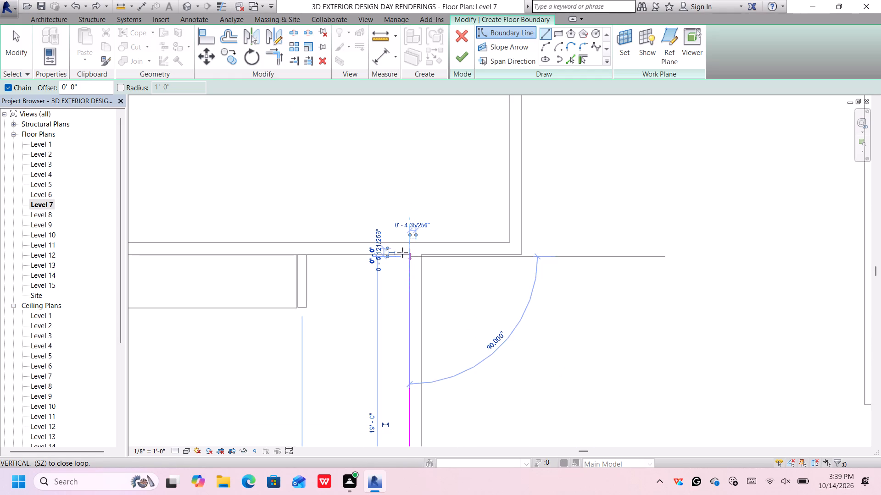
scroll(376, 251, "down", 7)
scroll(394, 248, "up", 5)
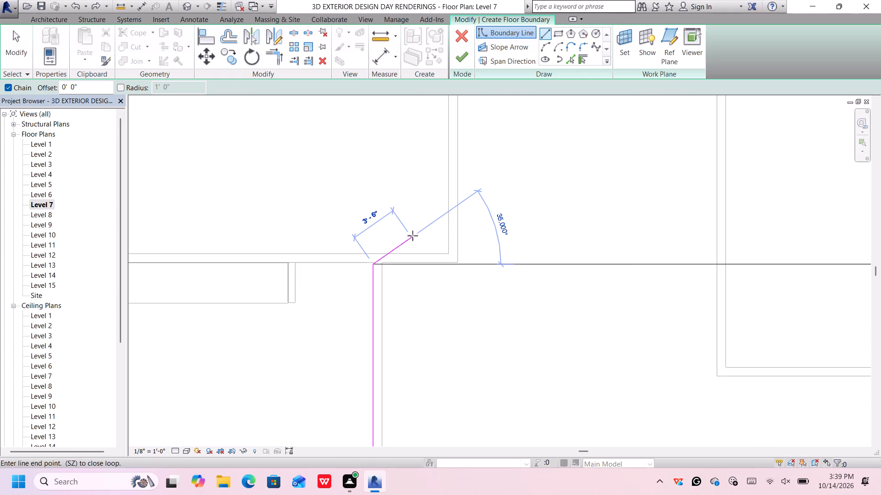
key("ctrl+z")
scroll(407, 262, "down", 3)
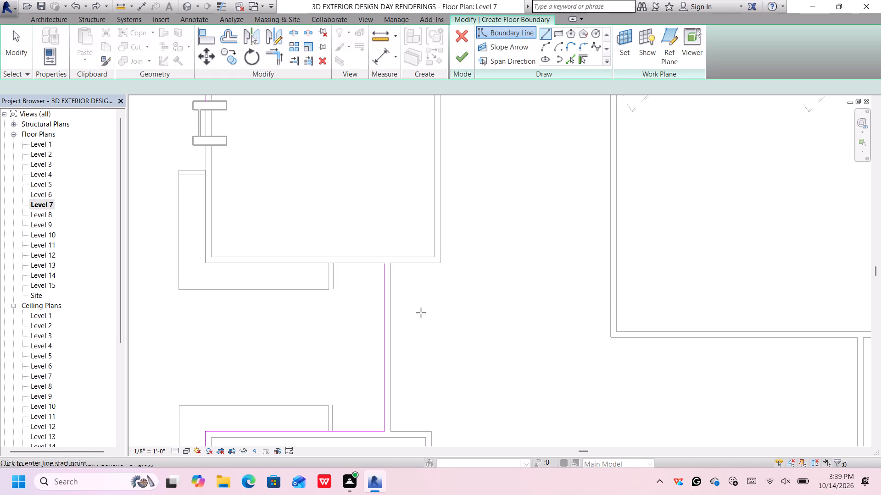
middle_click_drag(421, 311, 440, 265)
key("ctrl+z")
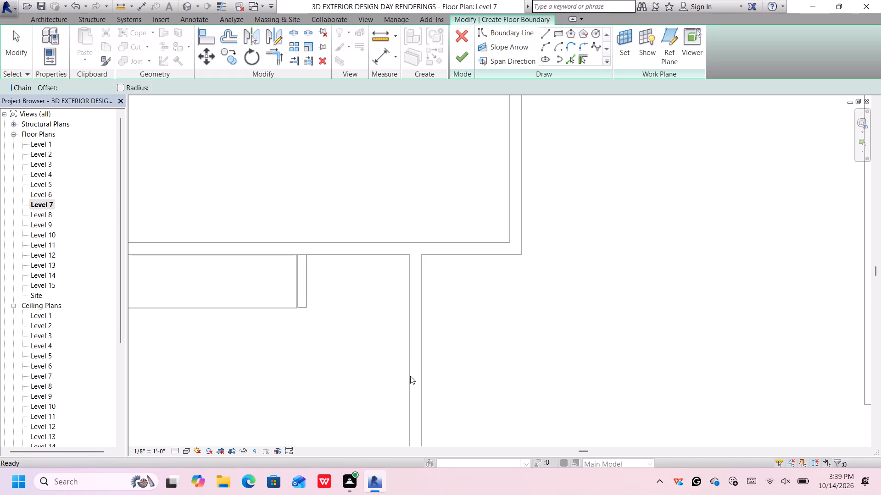
Draw the boundary about 19'-1 1/2" up the left recessed wall's outer face to the upper-left room's bottom outer wall.
scroll(424, 364, "down", 10)
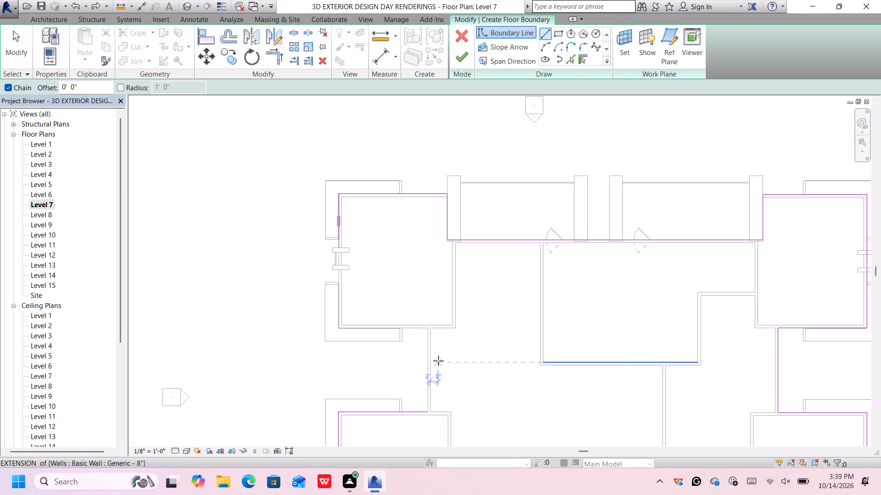
middle_click_drag(438, 360, 435, 300)
middle_click(435, 300)
scroll(411, 361, "up", 7)
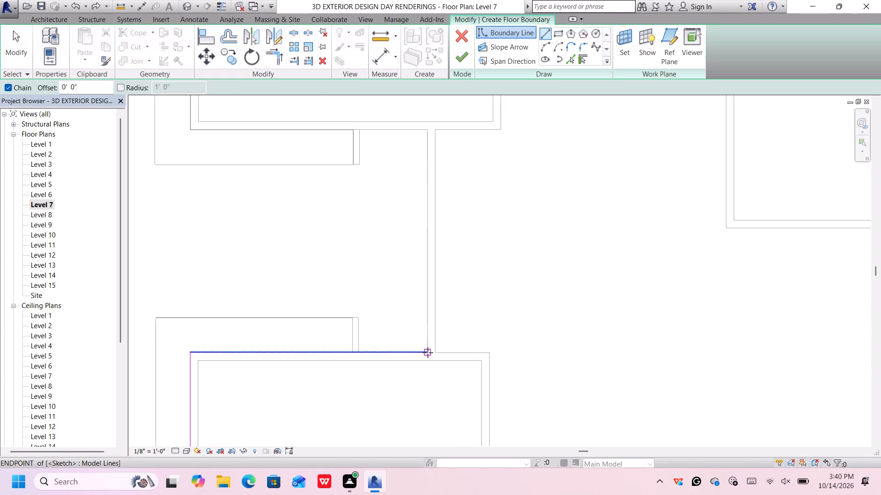
left_click(427, 352)
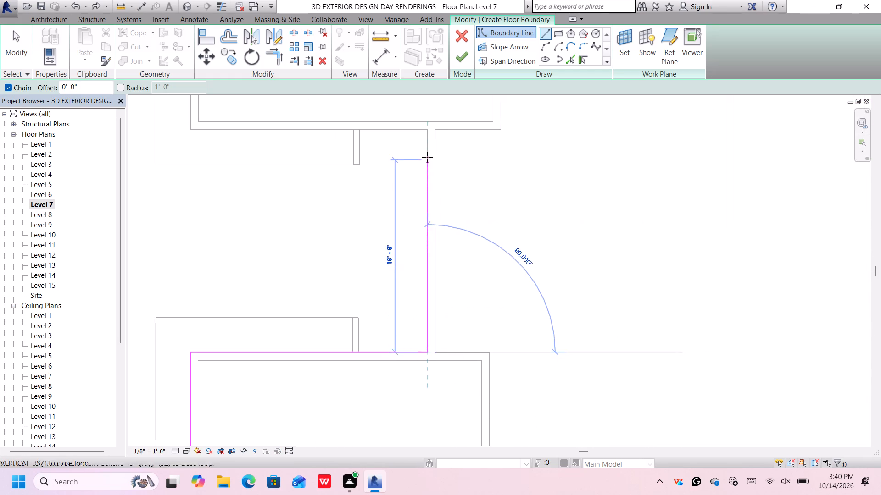
scroll(428, 129, "up", 19)
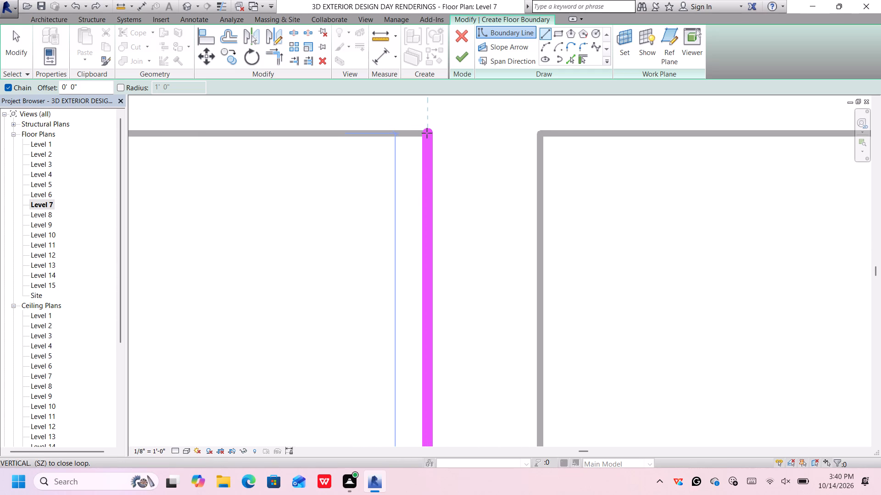
left_click(427, 133)
Continue the boundary about 20'-4" along the upper-left room's bottom outer wall to its lower-left corner.
scroll(427, 133, "down", 5)
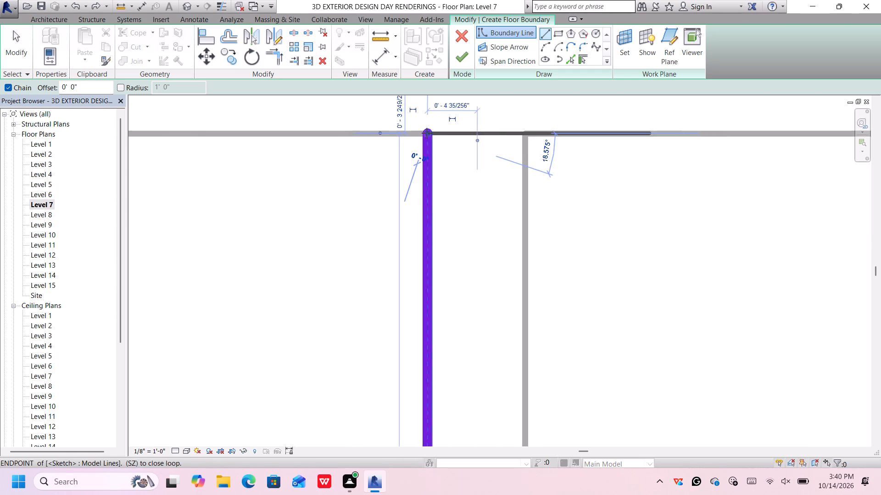
scroll(427, 133, "down", 15)
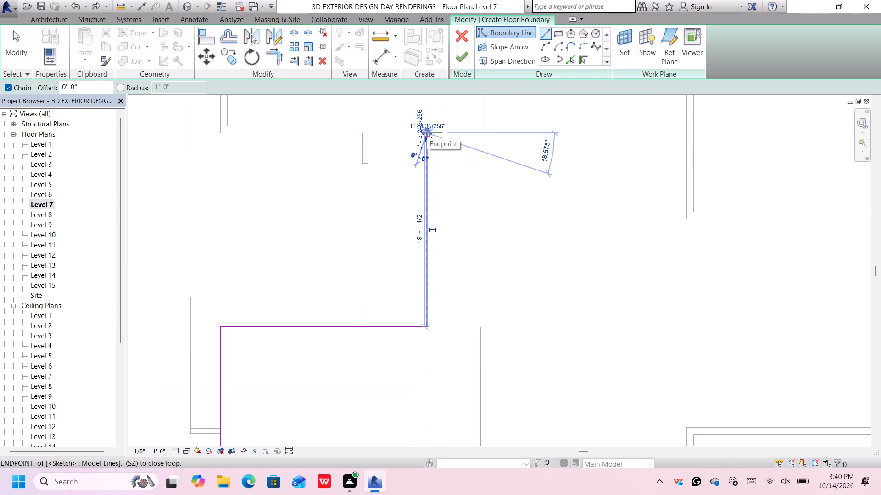
scroll(427, 133, "up", 1)
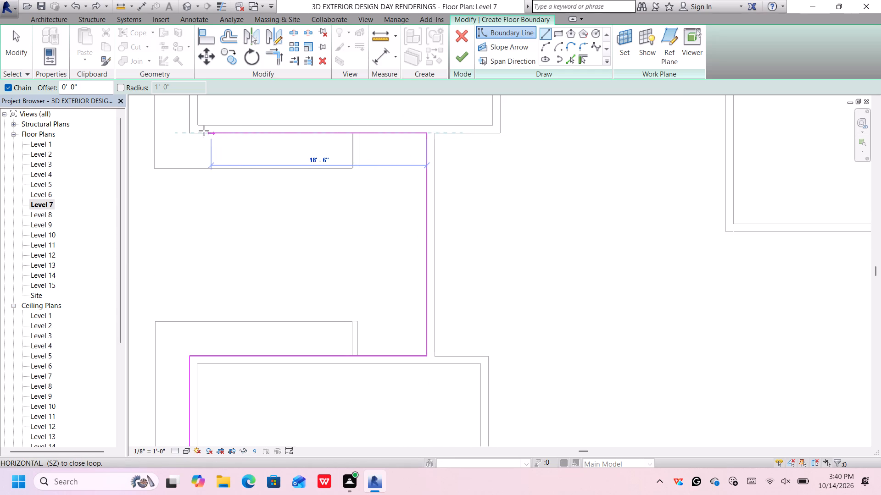
middle_click(195, 137)
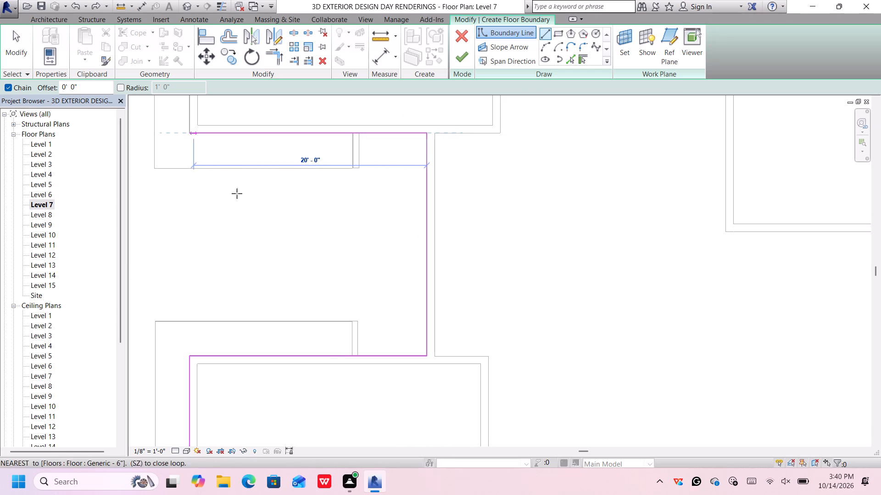
middle_click_drag(239, 197, 259, 230)
middle_click(266, 252)
middle_click(267, 255)
middle_click_drag(268, 259, 272, 269)
middle_click(272, 271)
middle_click_drag(273, 275, 275, 281)
middle_click(275, 281)
middle_click_drag(276, 284, 278, 292)
middle_click(278, 292)
middle_click(279, 295)
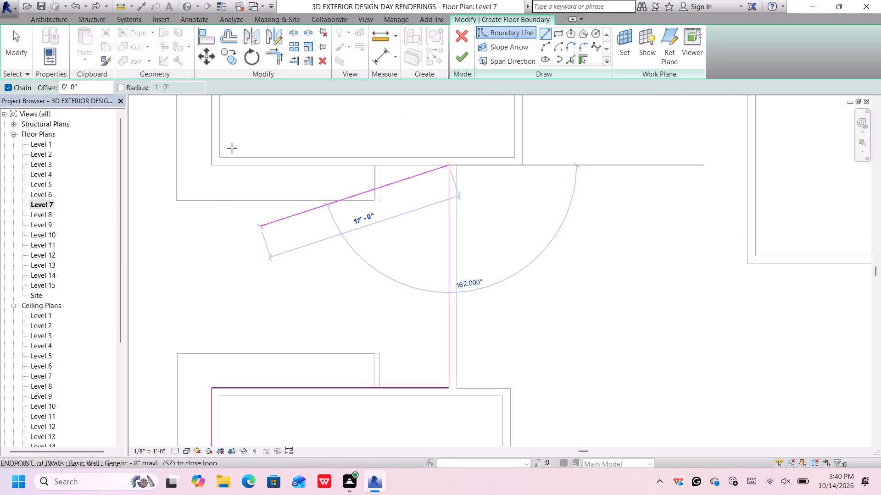
scroll(231, 148, "down", 9)
middle_click_drag(241, 139, 293, 254)
scroll(294, 306, "up", 3)
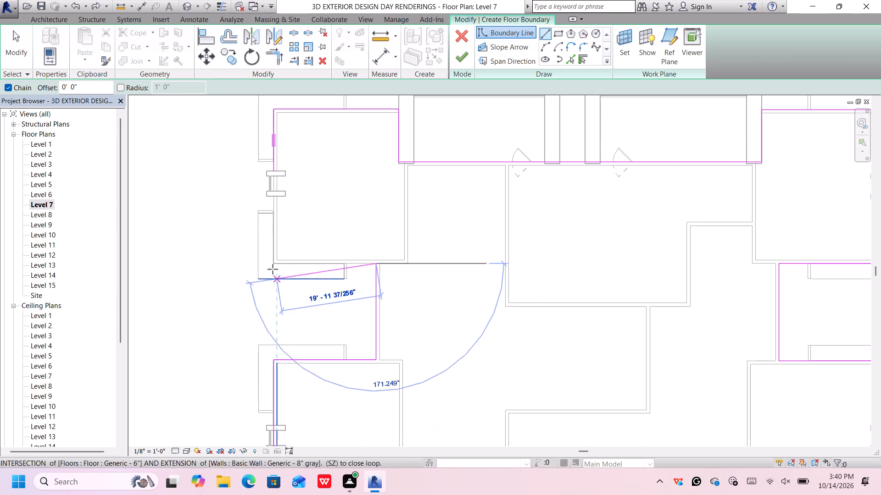
scroll(272, 262, "up", 14)
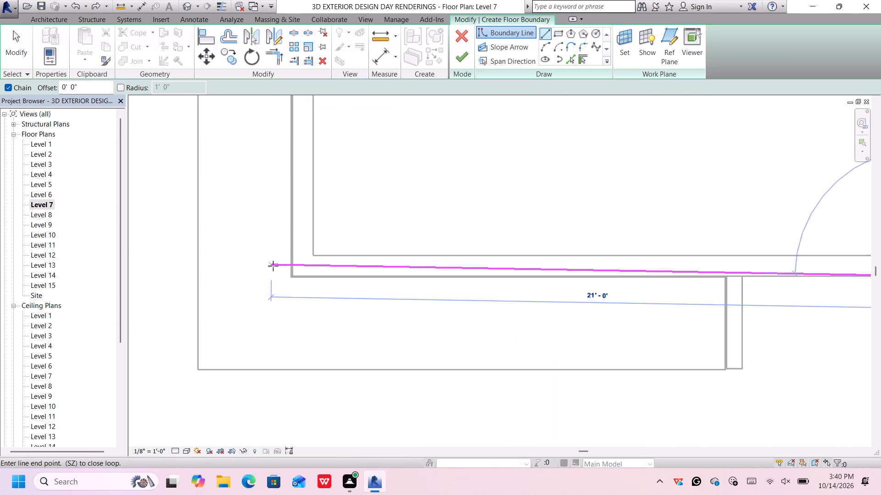
scroll(273, 266, "up", 3)
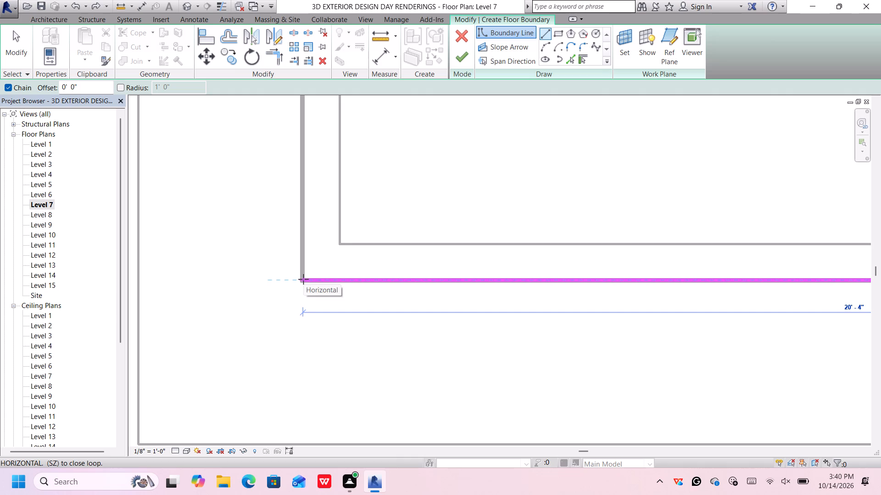
left_click(303, 279)
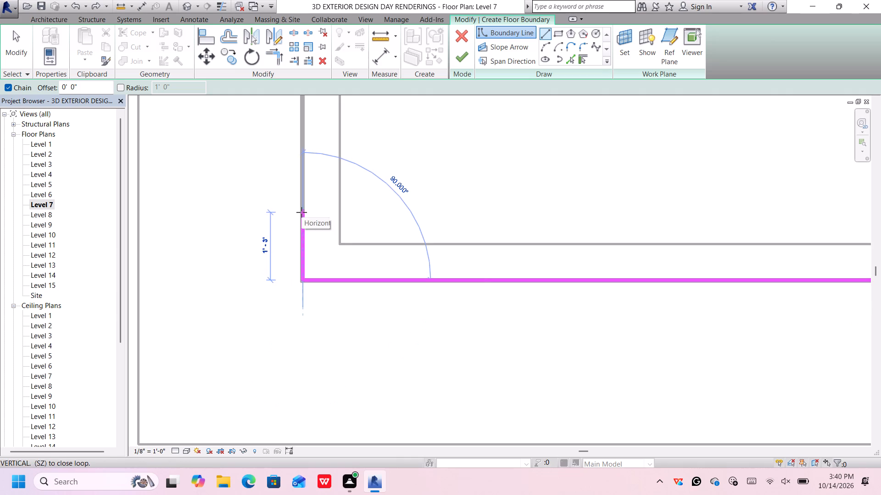
Draw the boundary up the upper-left room's left outer wall to the existing line at the I-shaped projection, dismissing the Autodesk notification.
scroll(301, 212, "down", 12)
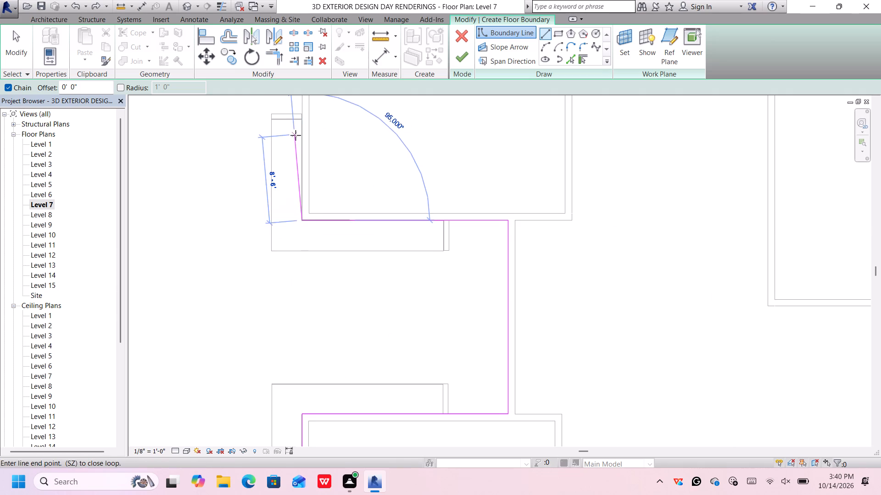
middle_click_drag(296, 136, 306, 311)
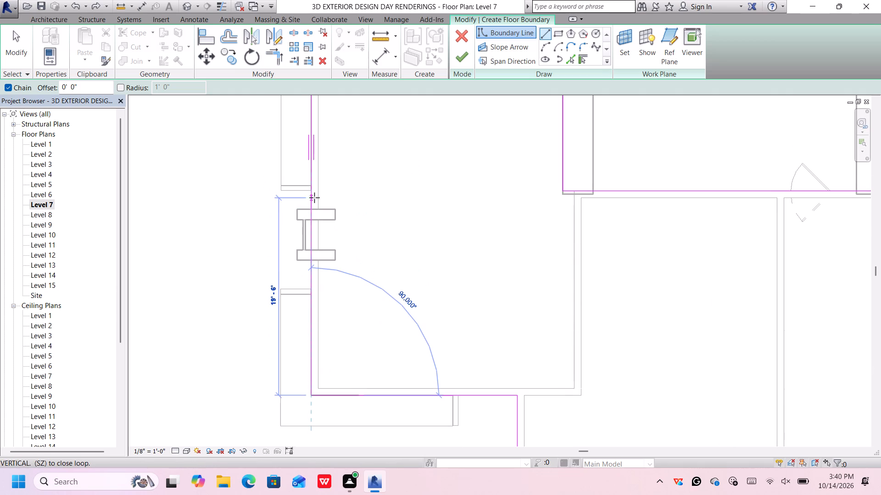
scroll(312, 190, "down", 1)
scroll(312, 190, "up", 12)
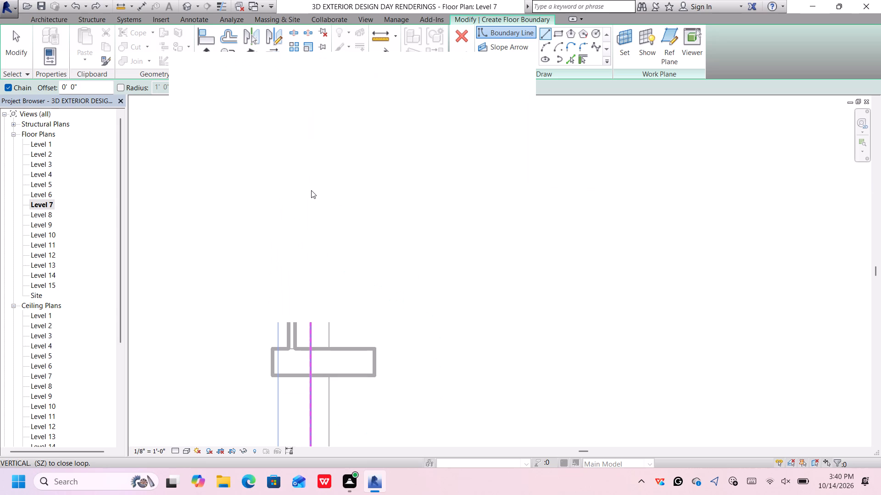
left_click(510, 63)
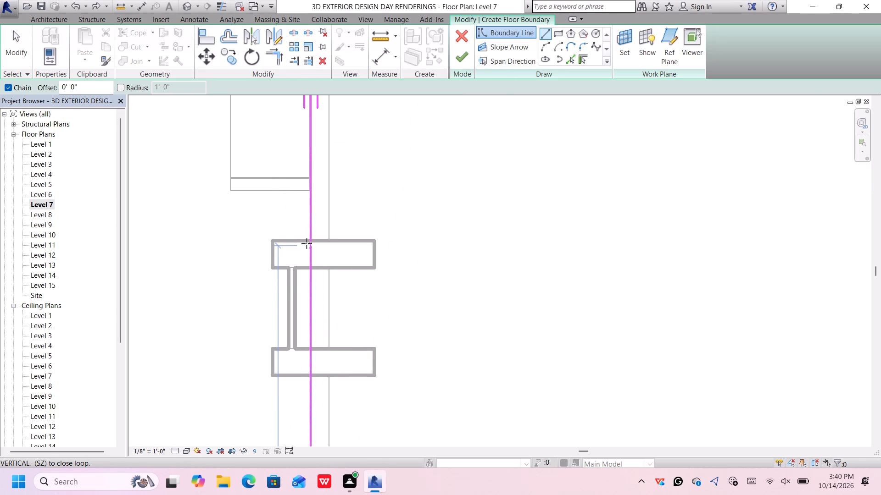
scroll(310, 239, "up", 3)
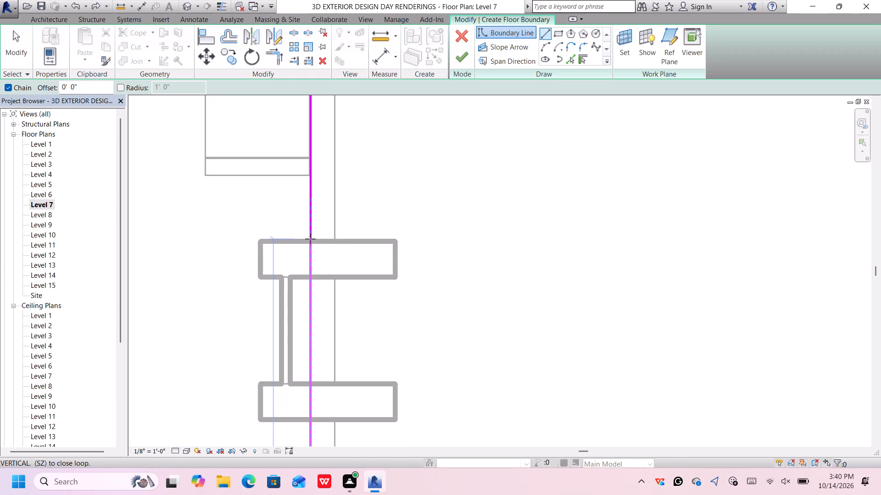
scroll(310, 239, "up", 2)
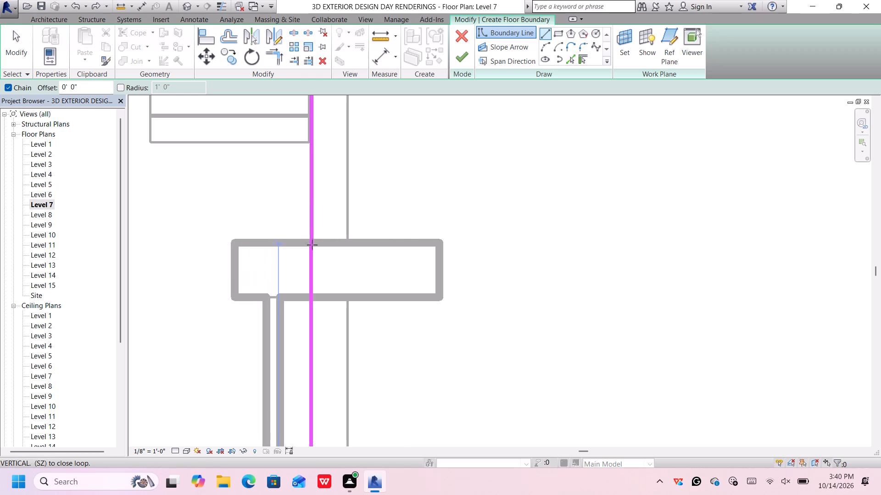
left_click(312, 243)
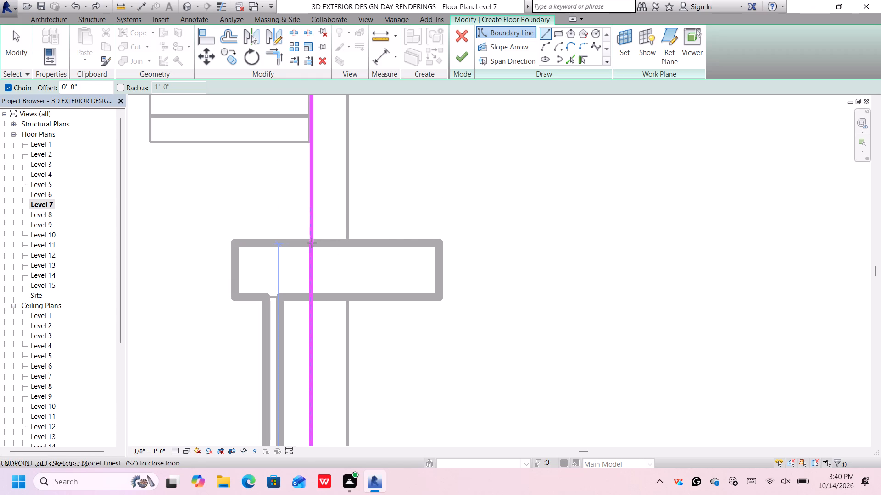
scroll(336, 244, "down", 13)
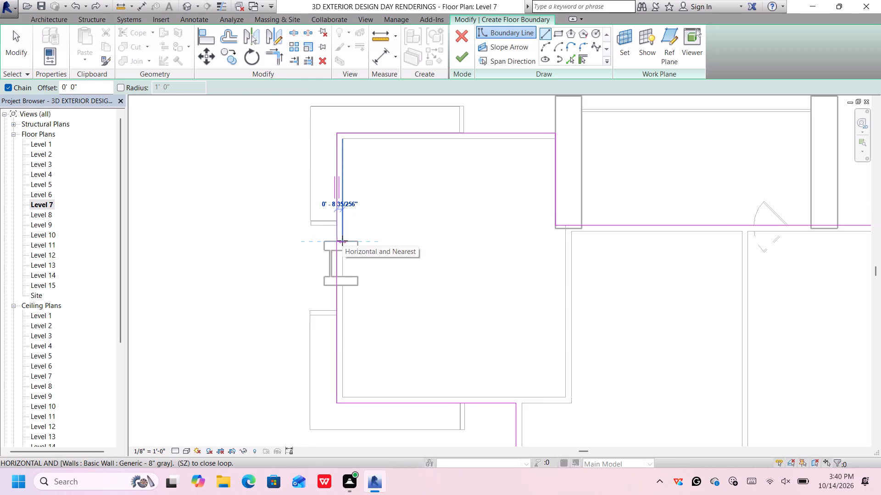
scroll(342, 241, "down", 2)
key("Escape")
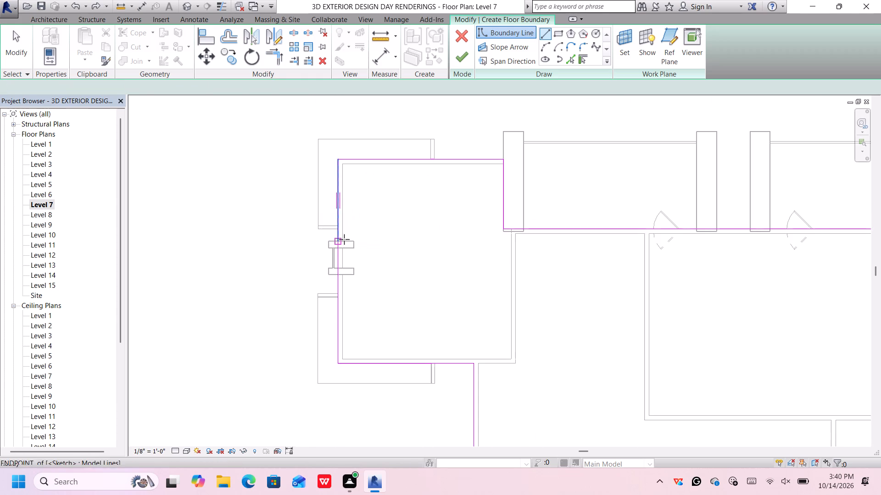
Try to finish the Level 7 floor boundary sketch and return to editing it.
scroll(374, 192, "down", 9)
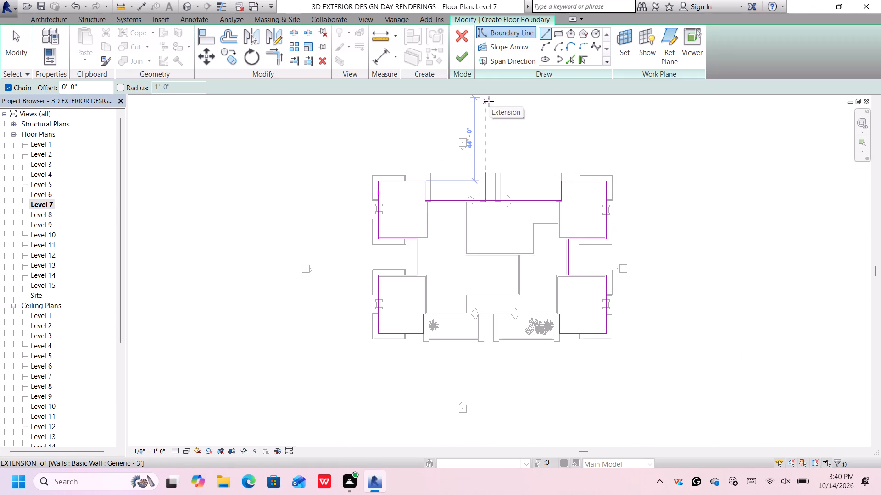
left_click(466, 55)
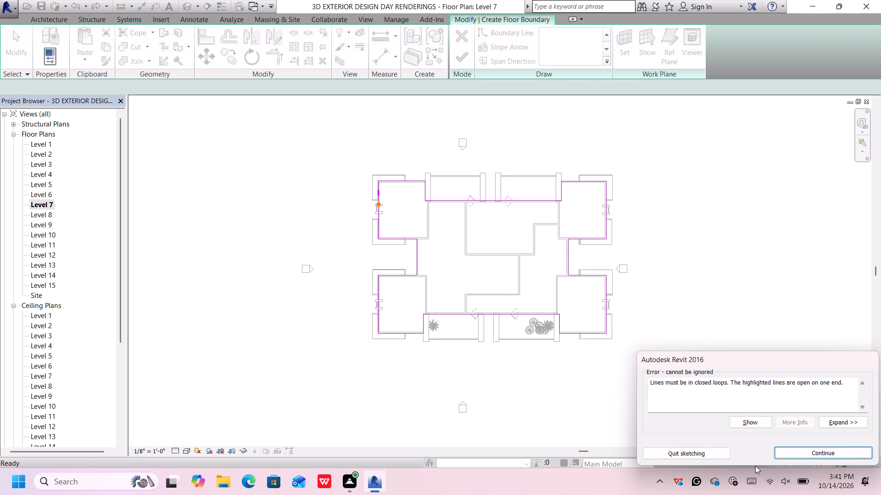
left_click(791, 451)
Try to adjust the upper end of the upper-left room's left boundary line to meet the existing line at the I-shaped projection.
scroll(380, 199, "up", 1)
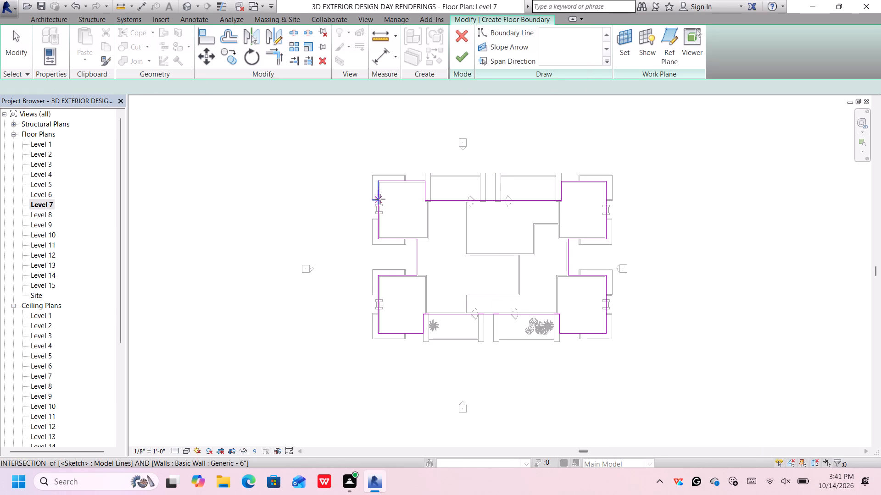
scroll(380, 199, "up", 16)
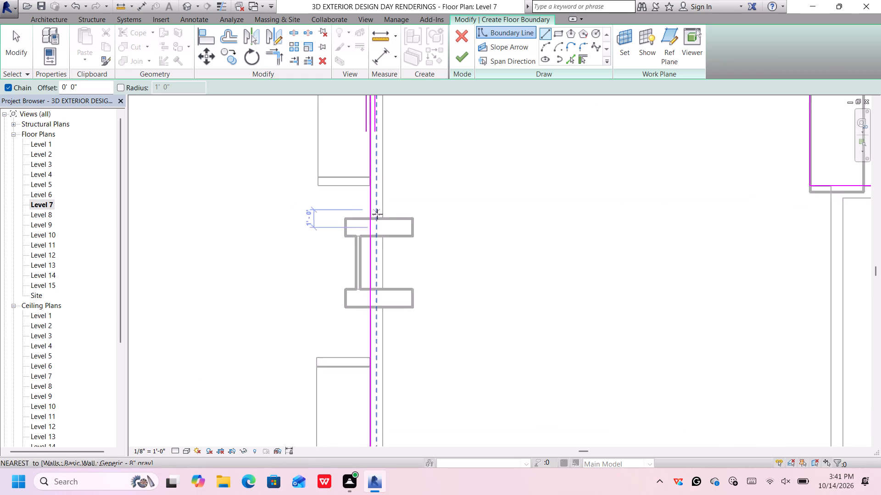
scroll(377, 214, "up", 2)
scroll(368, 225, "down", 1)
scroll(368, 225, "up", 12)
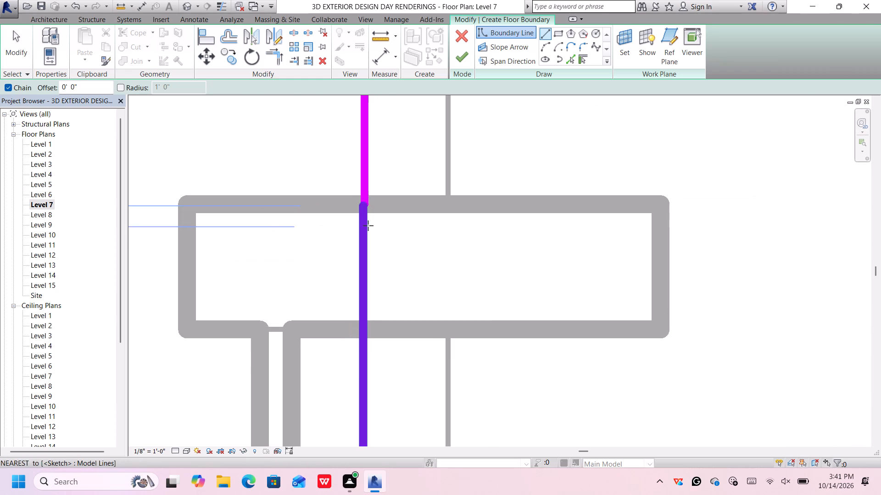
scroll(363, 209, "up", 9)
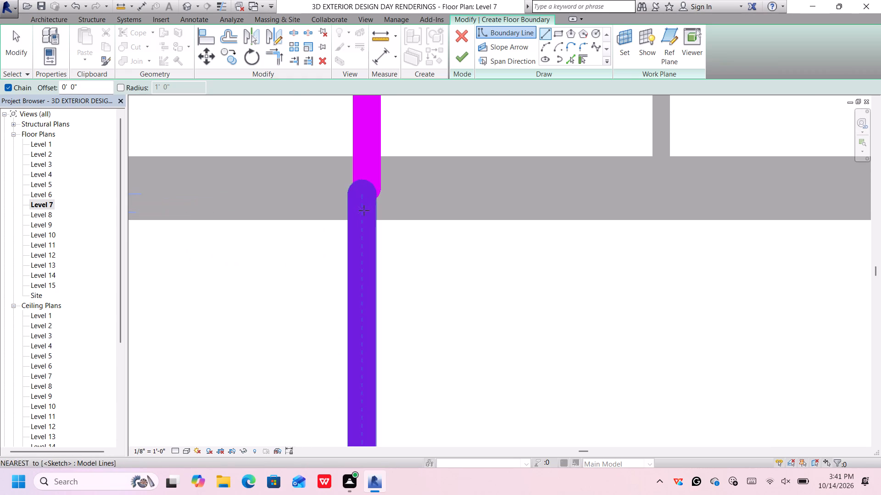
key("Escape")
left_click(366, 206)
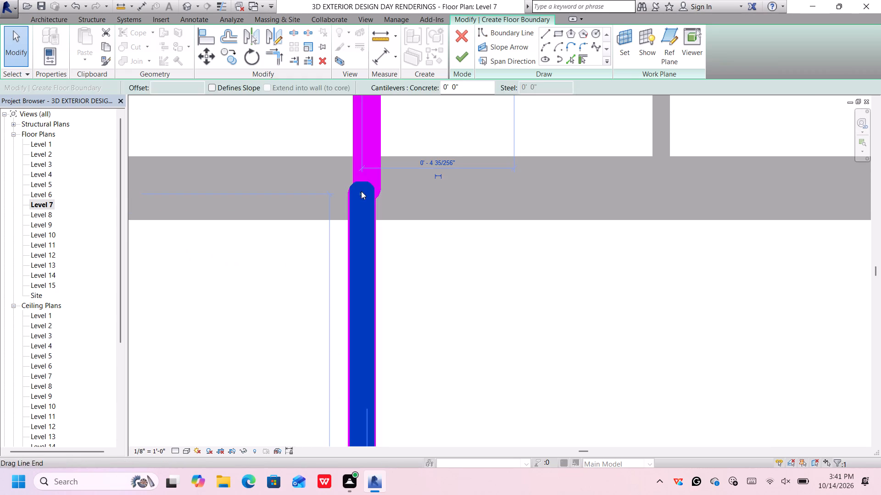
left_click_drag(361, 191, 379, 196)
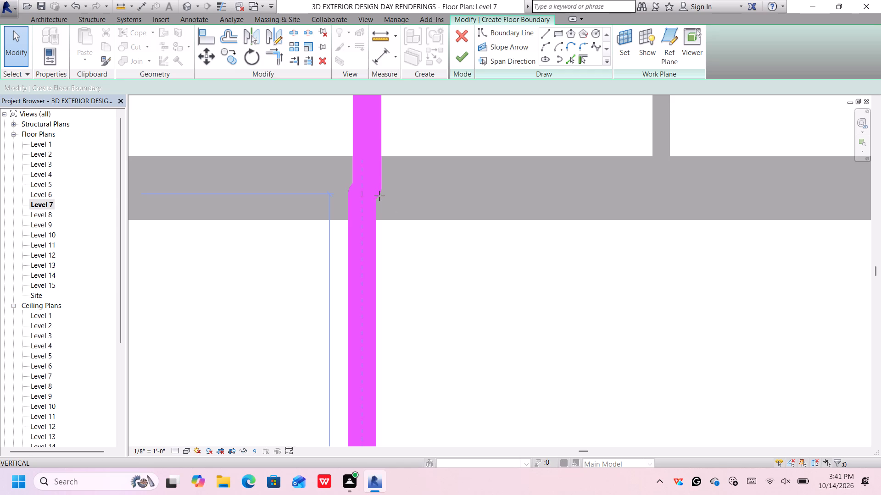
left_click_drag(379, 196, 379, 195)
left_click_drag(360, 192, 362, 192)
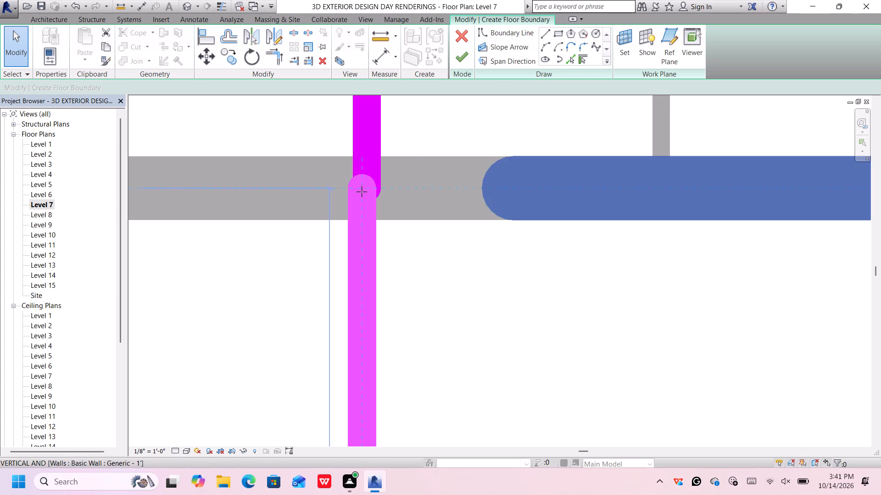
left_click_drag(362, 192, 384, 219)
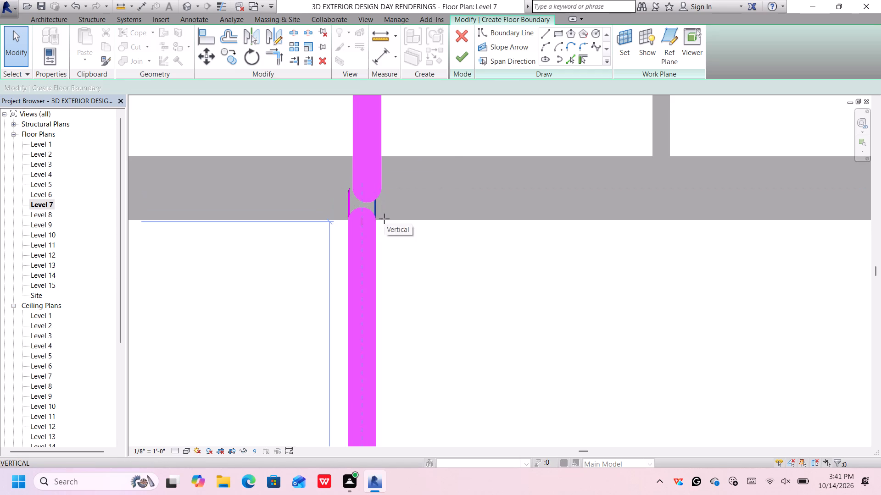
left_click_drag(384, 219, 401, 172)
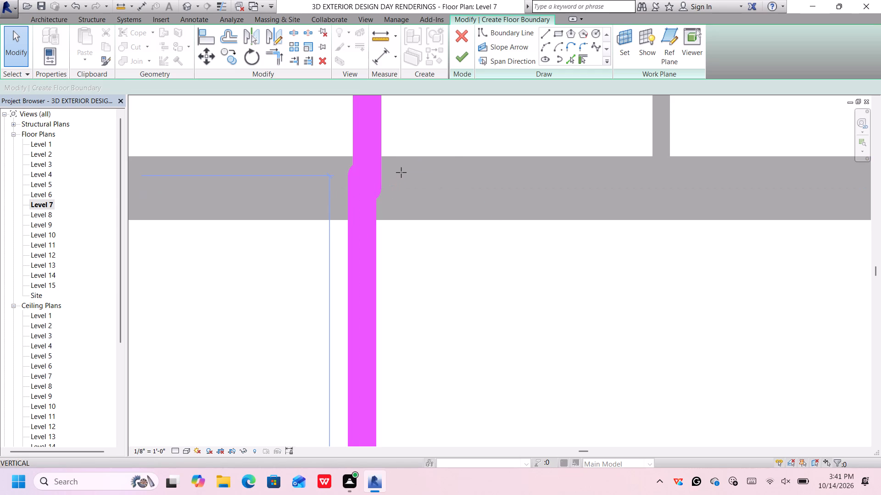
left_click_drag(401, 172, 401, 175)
Delete the boundary line running from the I-shaped projection to the upper-left room's lower-left corner.
scroll(401, 177, "down", 10)
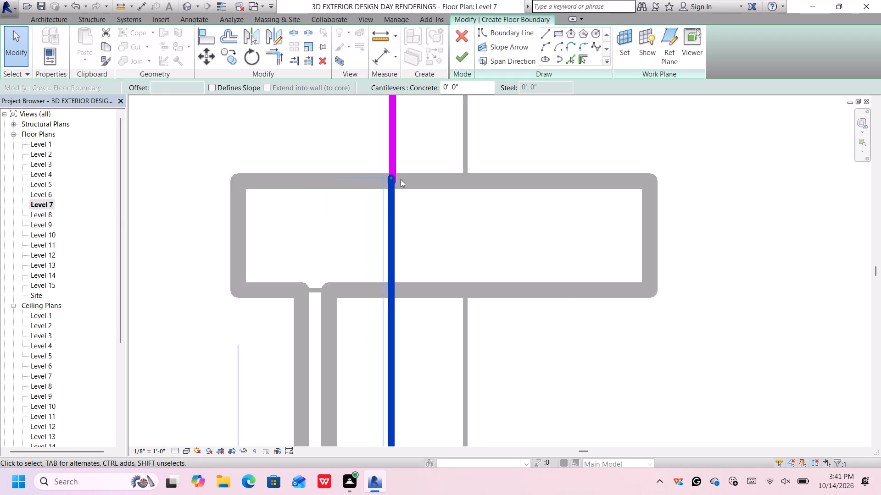
scroll(401, 179, "down", 20)
scroll(401, 179, "up", 1)
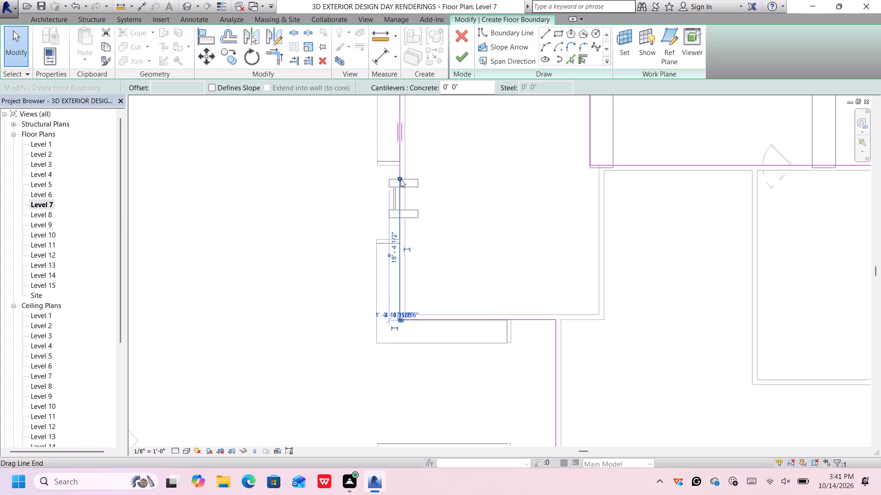
scroll(401, 179, "up", 2)
key("Delete")
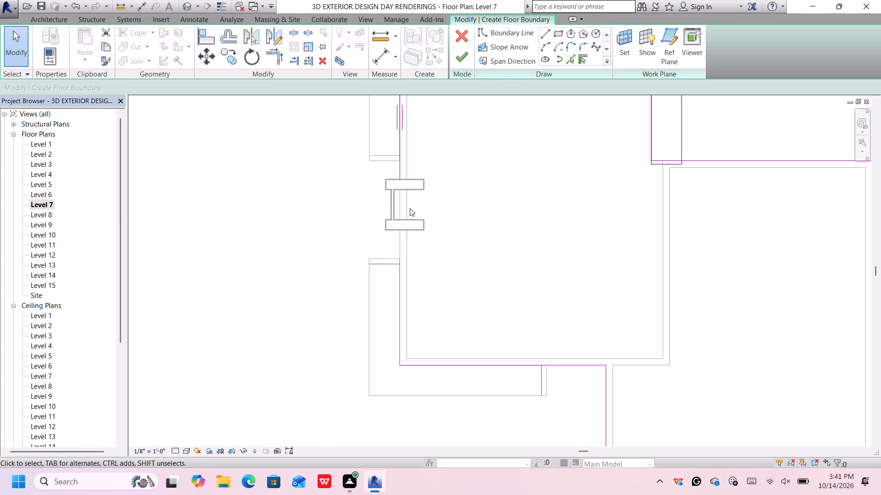
Redraw the boundary about 20'-5 1/2" along the upper-left room's left outer wall, from above the I-shaped projection to the lower-left corner.
left_click(546, 31)
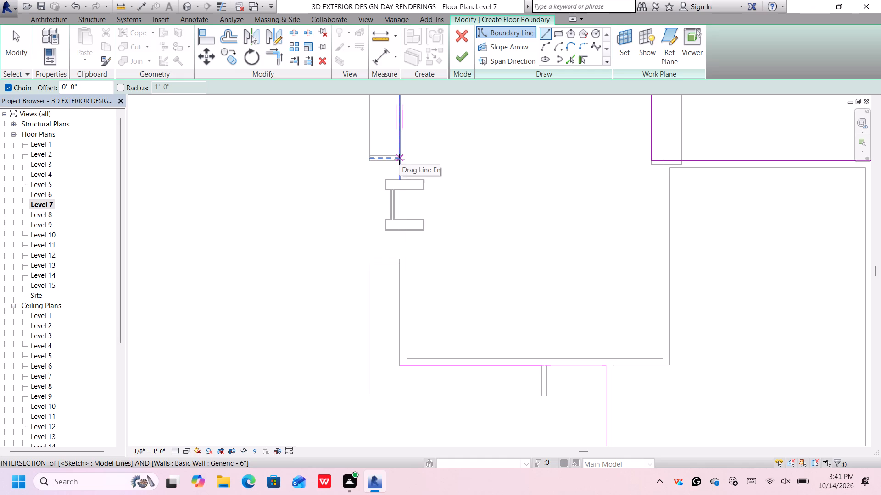
left_click(399, 159)
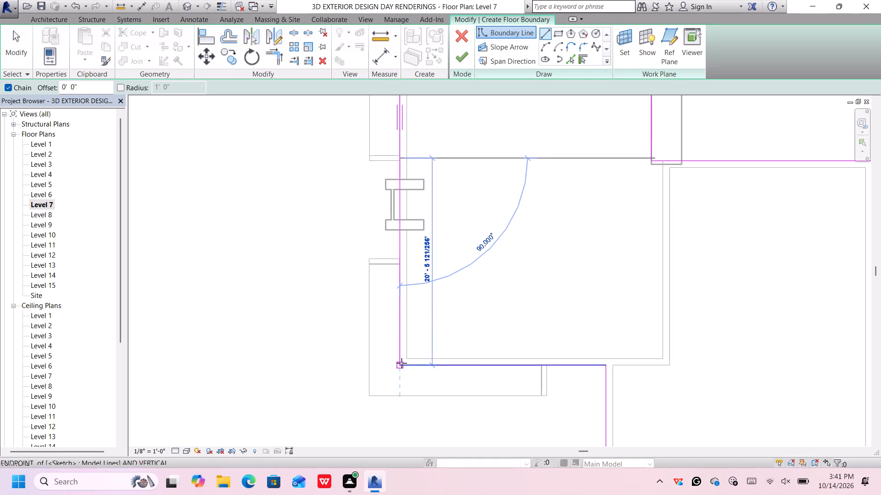
left_click(401, 364)
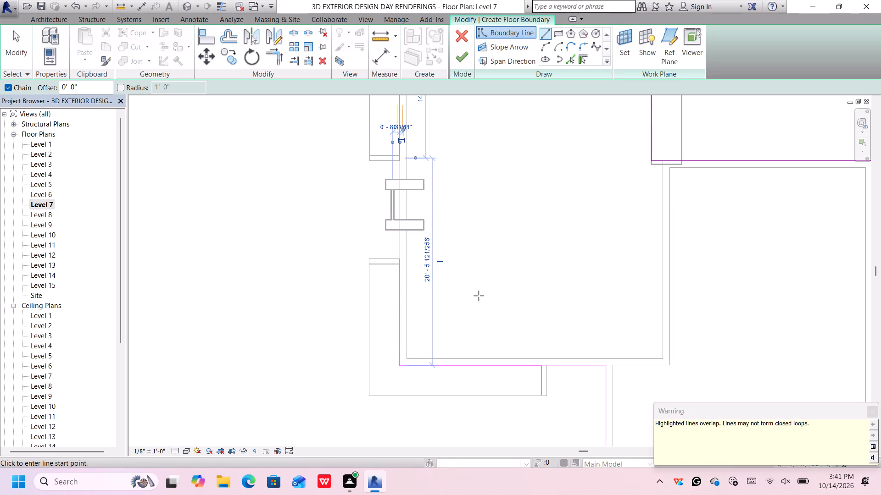
key("Escape")
key("Escape")
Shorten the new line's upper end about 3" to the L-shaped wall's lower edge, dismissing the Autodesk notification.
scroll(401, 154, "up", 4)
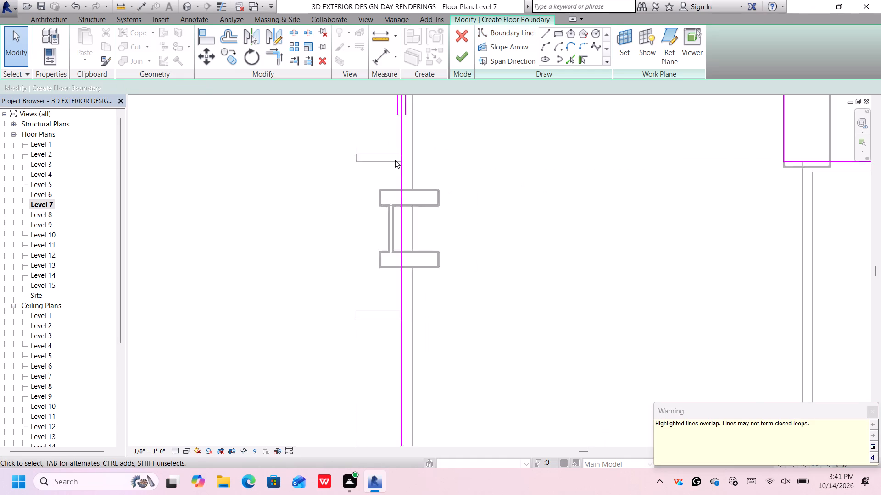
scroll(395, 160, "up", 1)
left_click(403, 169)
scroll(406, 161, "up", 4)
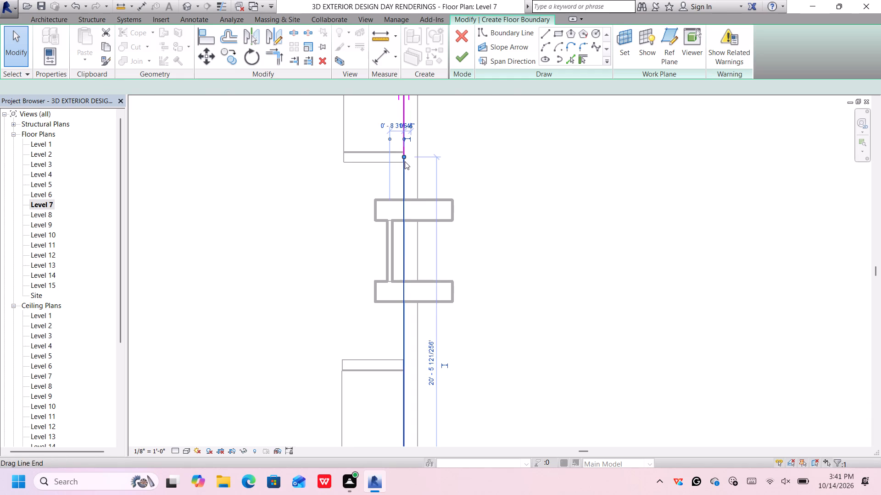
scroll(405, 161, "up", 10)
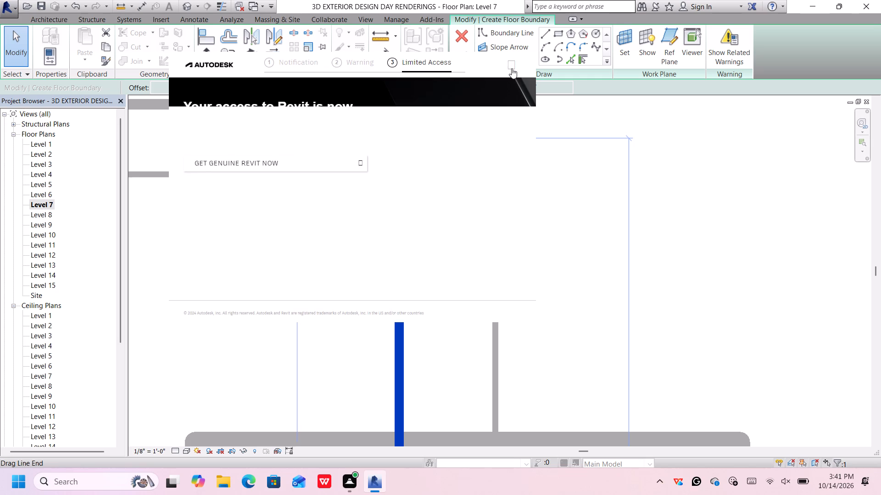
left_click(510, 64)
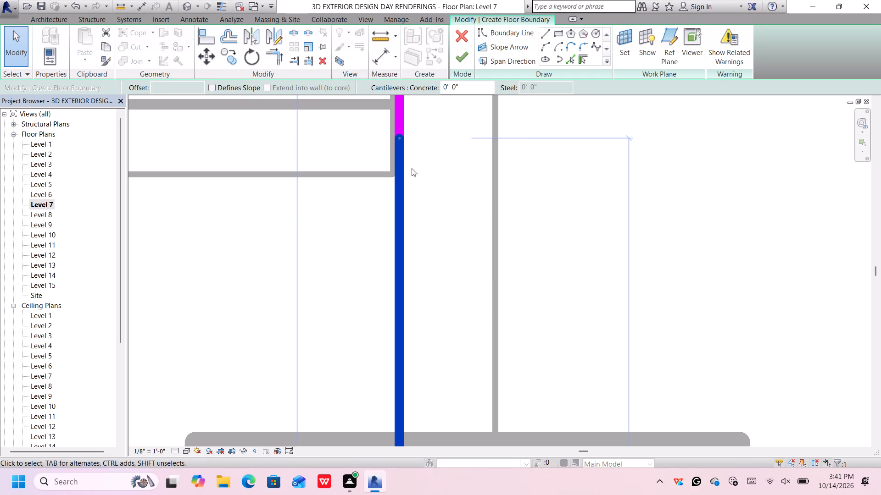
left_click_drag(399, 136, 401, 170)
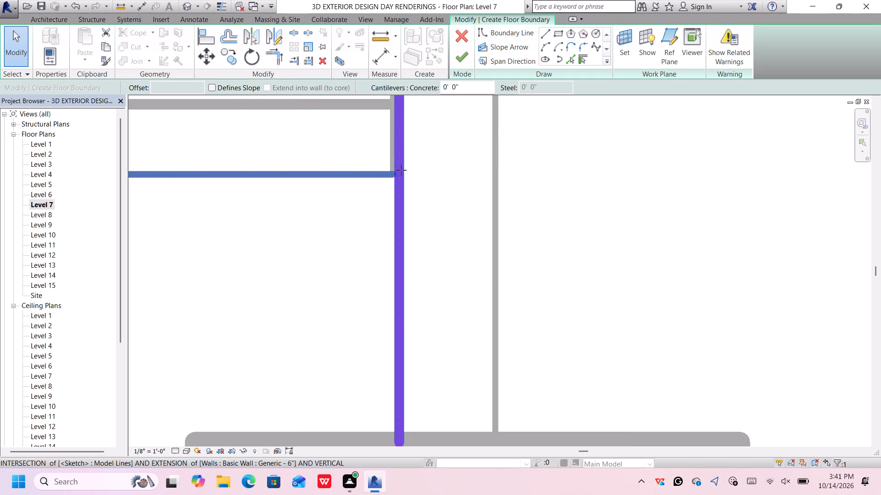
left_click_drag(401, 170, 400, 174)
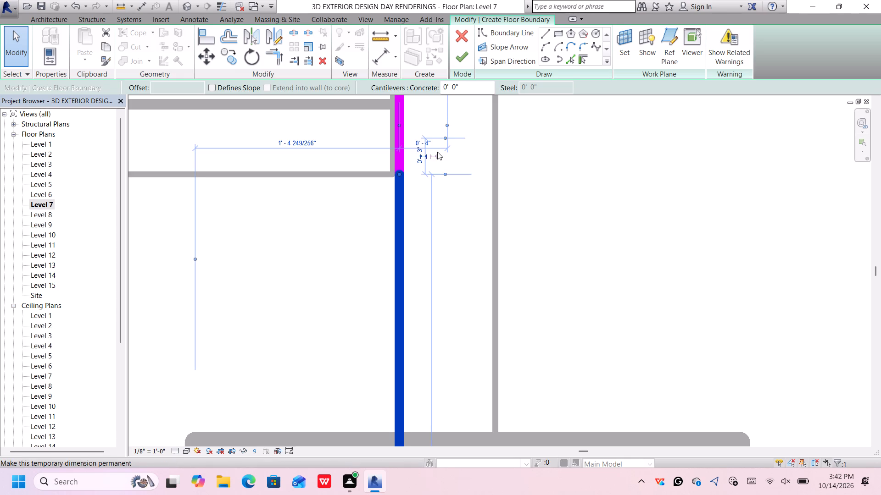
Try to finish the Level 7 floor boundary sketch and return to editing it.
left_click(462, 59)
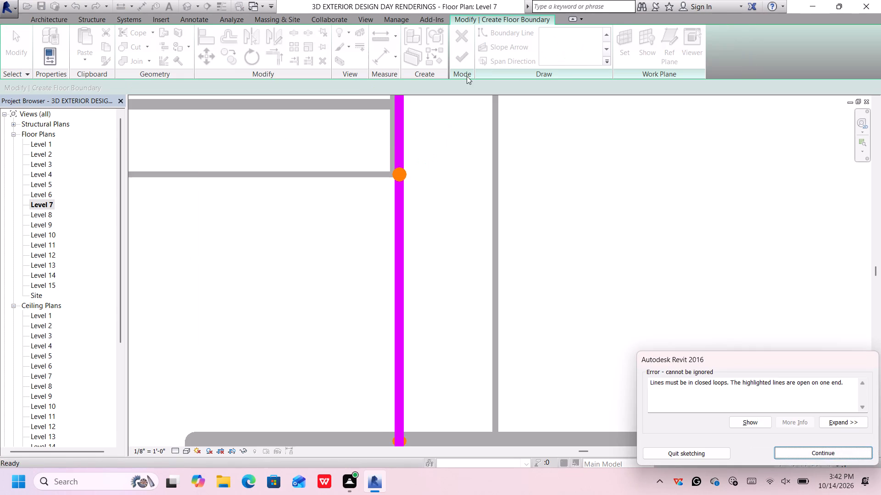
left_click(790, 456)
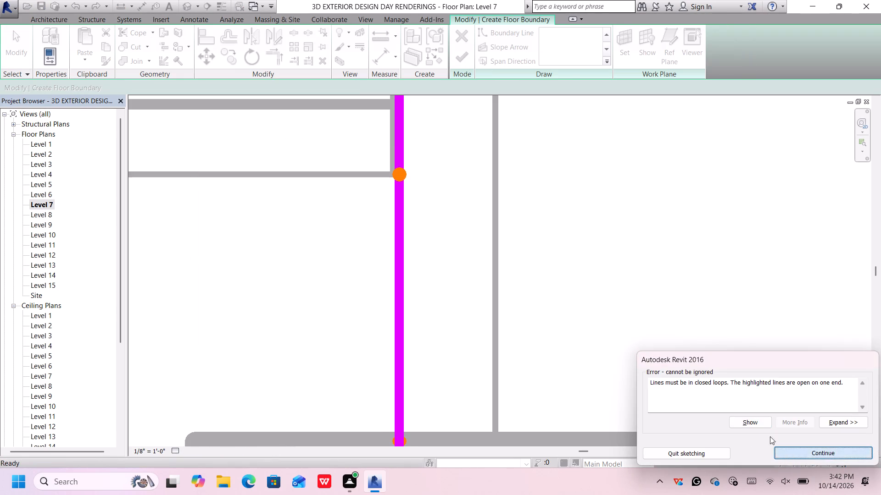
Shorten the redrawn line's upper end to meet the existing line's endpoint at the I-shaped projection's upper edge, removing the overlap.
scroll(405, 175, "up", 7)
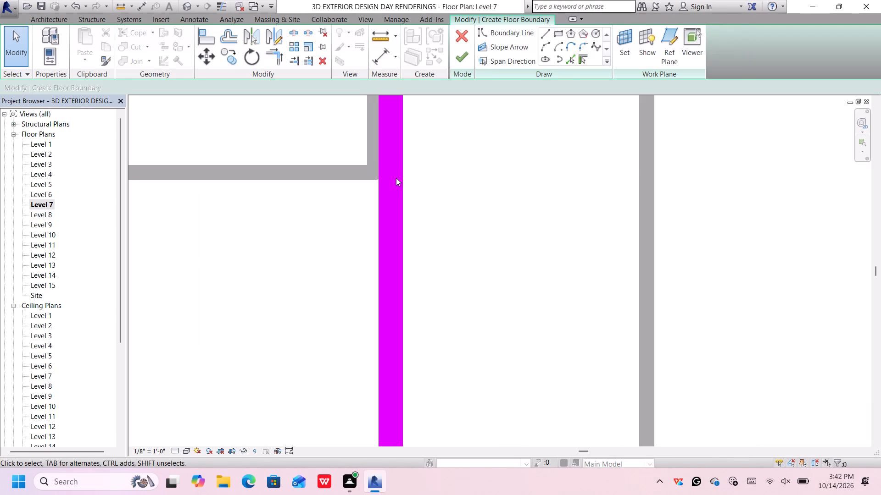
left_click(395, 179)
left_click_drag(391, 169, 389, 187)
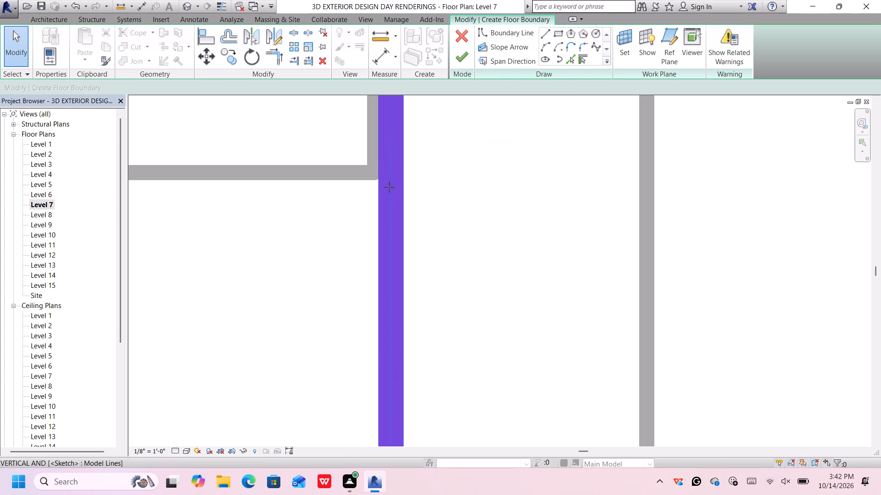
left_click_drag(389, 187, 392, 201)
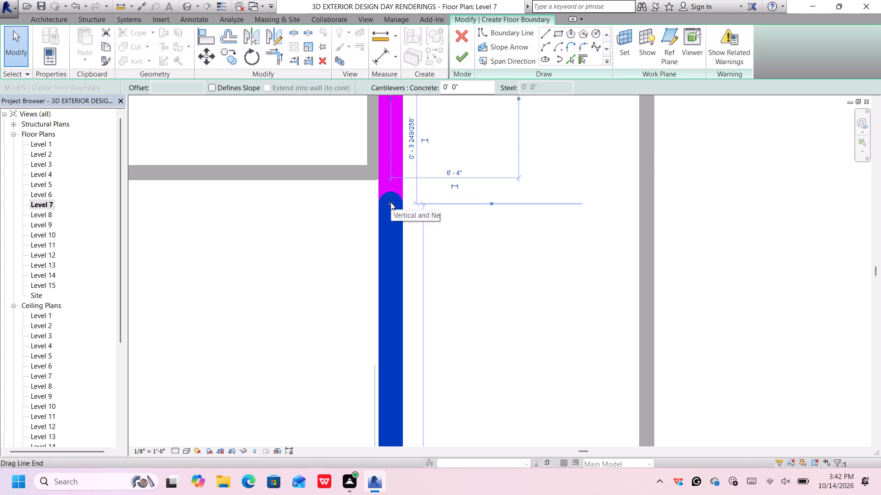
left_click_drag(390, 203, 390, 254)
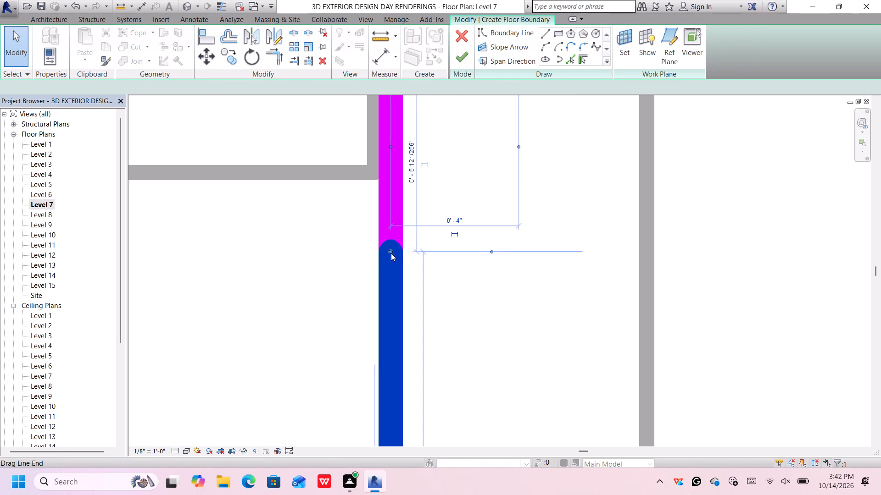
scroll(395, 247, "down", 14)
scroll(394, 247, "up", 2)
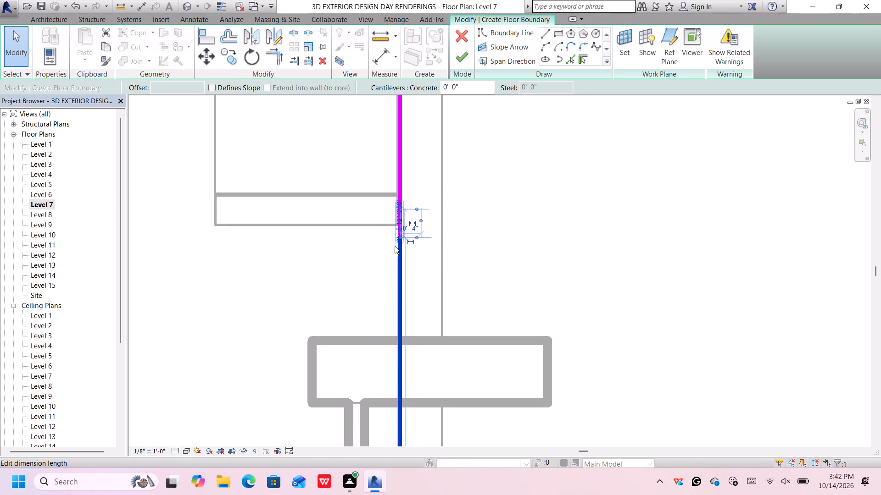
scroll(395, 246, "up", 1)
middle_click_drag(433, 290, 435, 206)
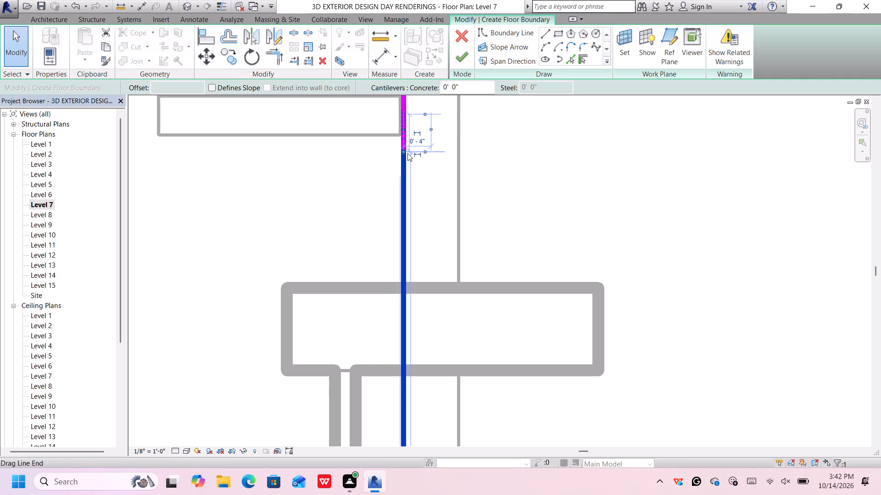
left_click_drag(405, 151, 402, 248)
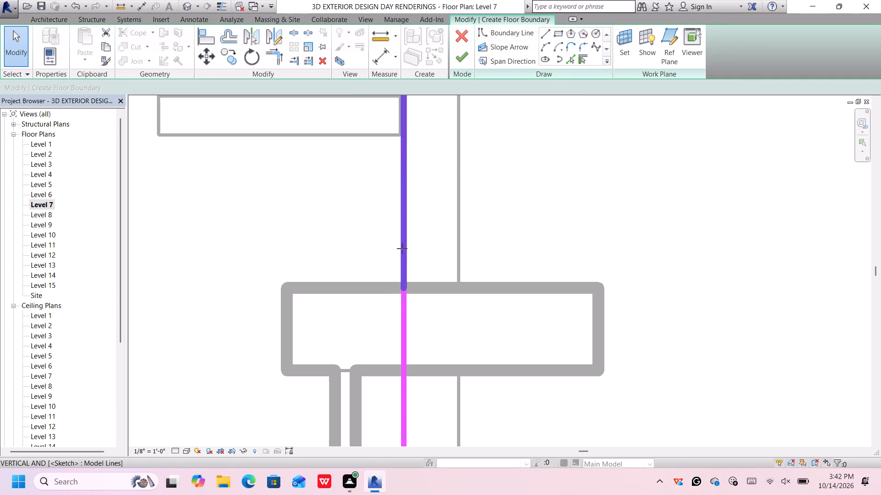
left_click_drag(402, 248, 401, 291)
scroll(417, 289, "up", 7)
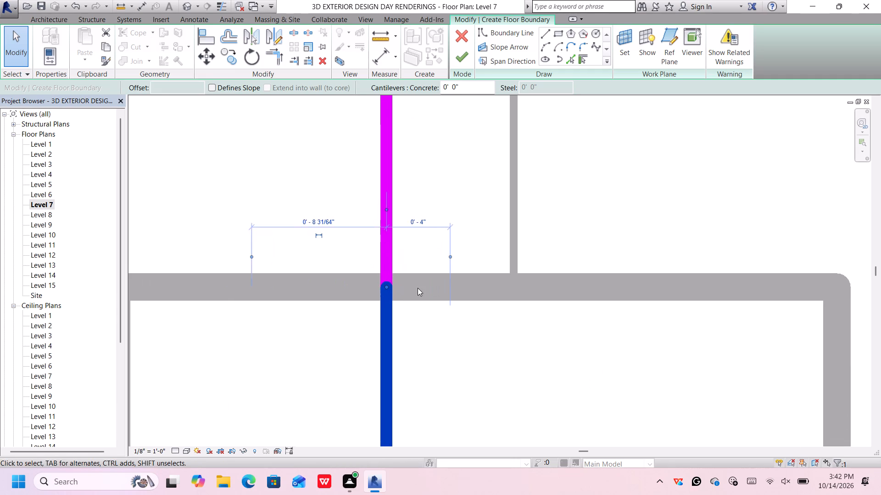
Finish the floor boundary sketch to create the Level 7 floor.
left_click(457, 50)
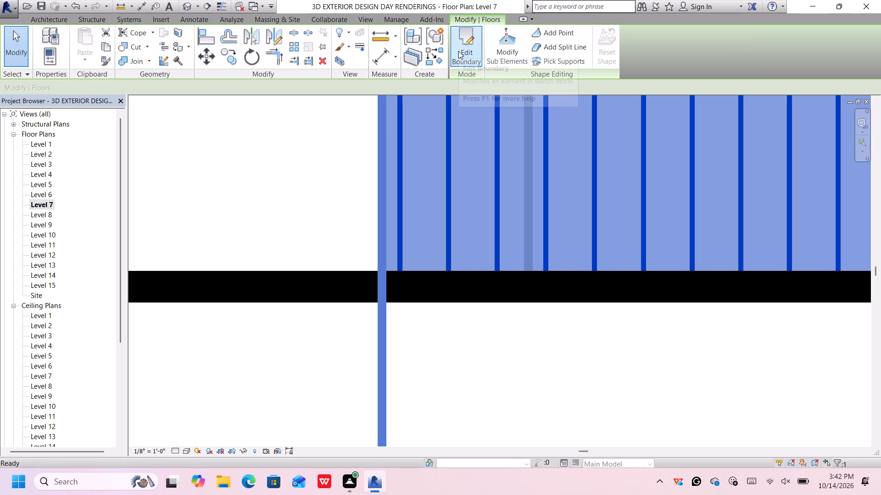
Open the default 3D view of the building to view the new Level 7 floor.
scroll(468, 194, "down", 7)
scroll(468, 191, "down", 18)
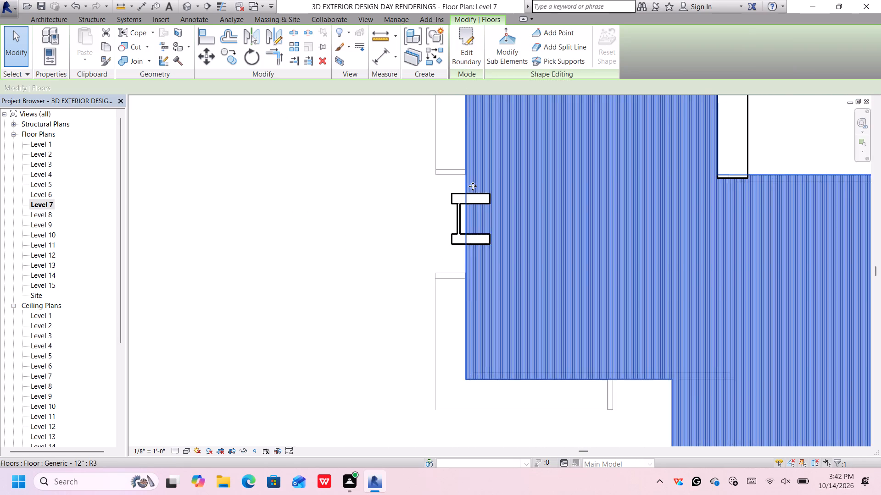
scroll(473, 186, "down", 12)
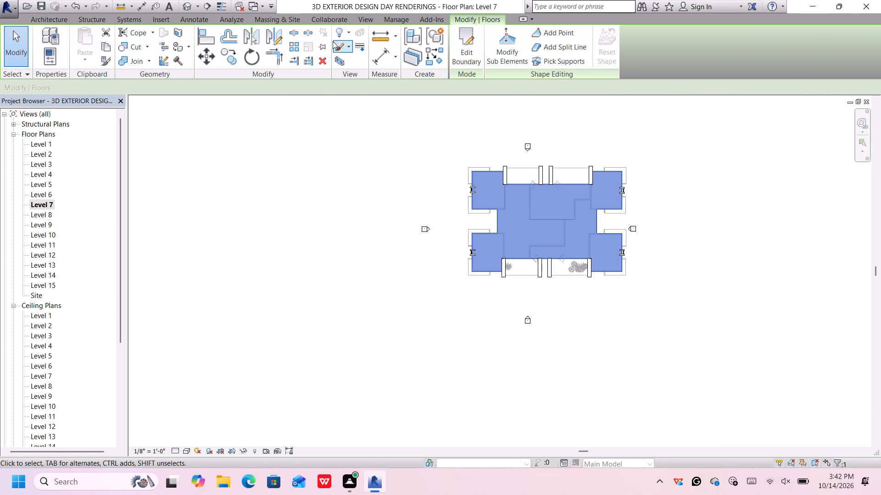
left_click(191, 1)
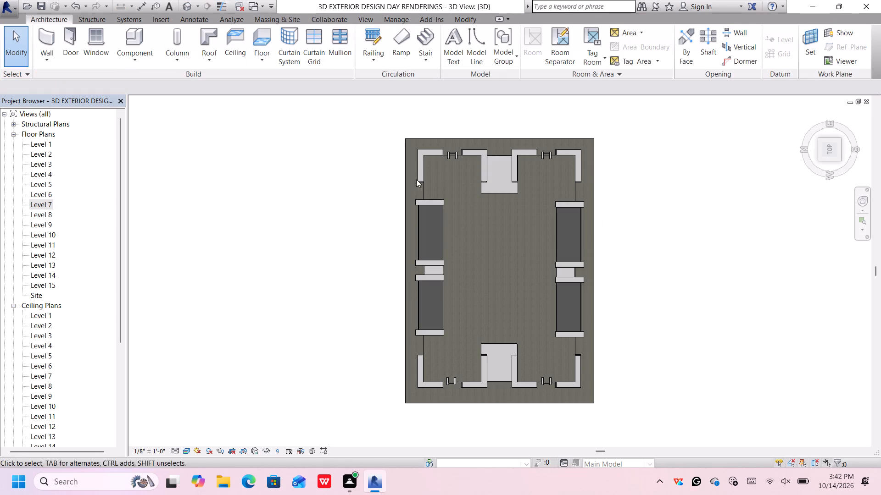
View the building from an isometric corner and change the new Level 7 floor's type to Generic - 2'.
left_click(819, 160)
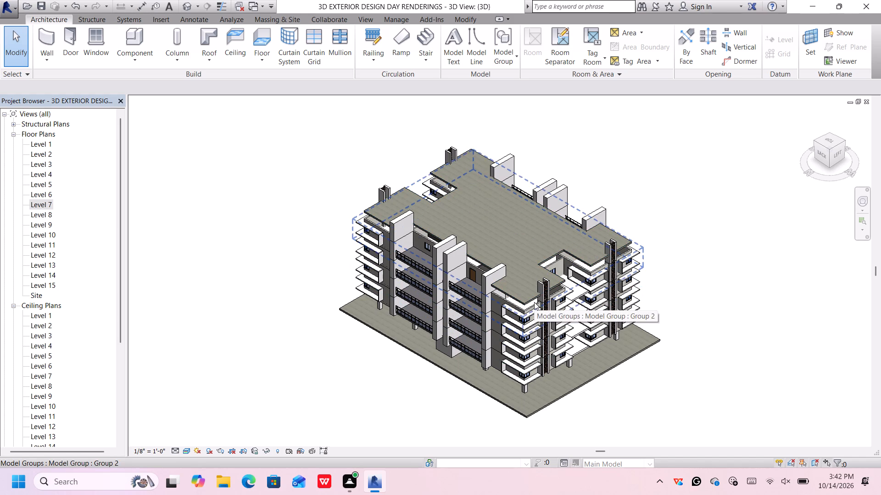
scroll(535, 302, "up", 5)
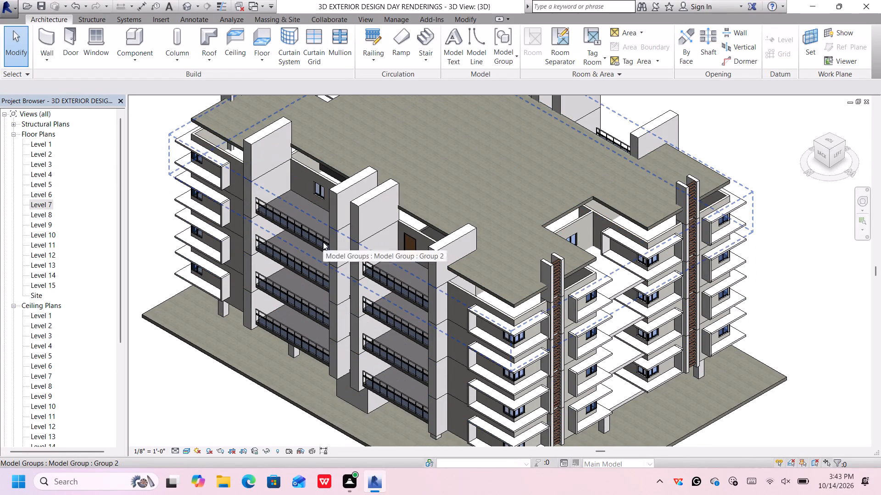
scroll(742, 299, "down", 3)
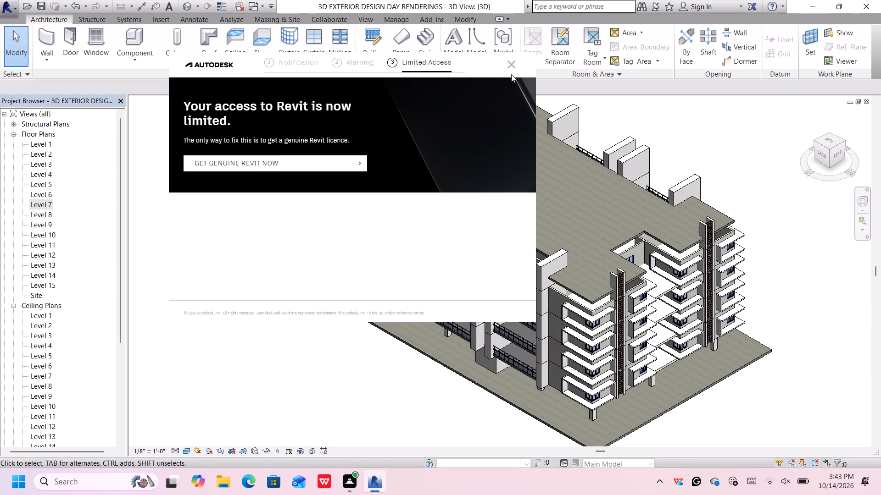
left_click(512, 64)
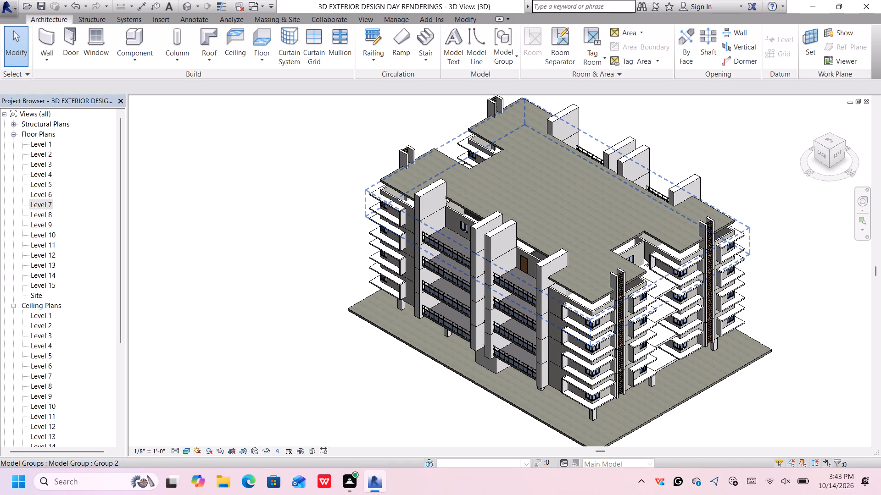
left_click(595, 297)
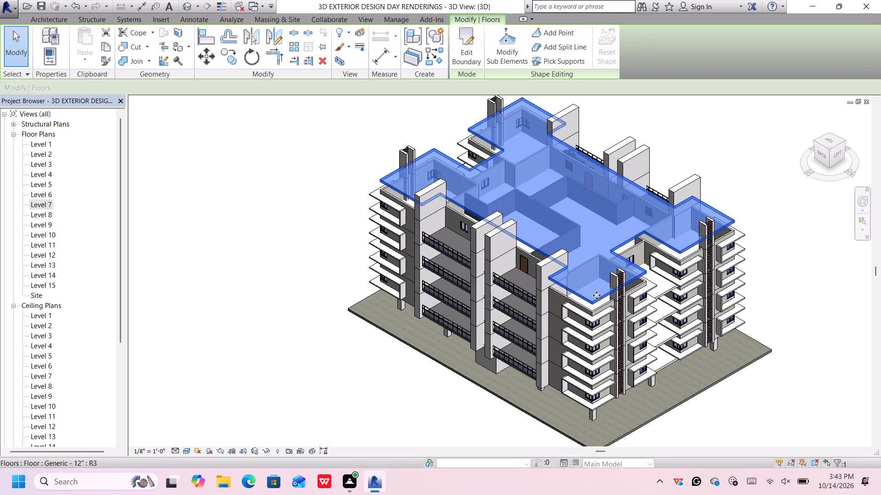
right_click(597, 296)
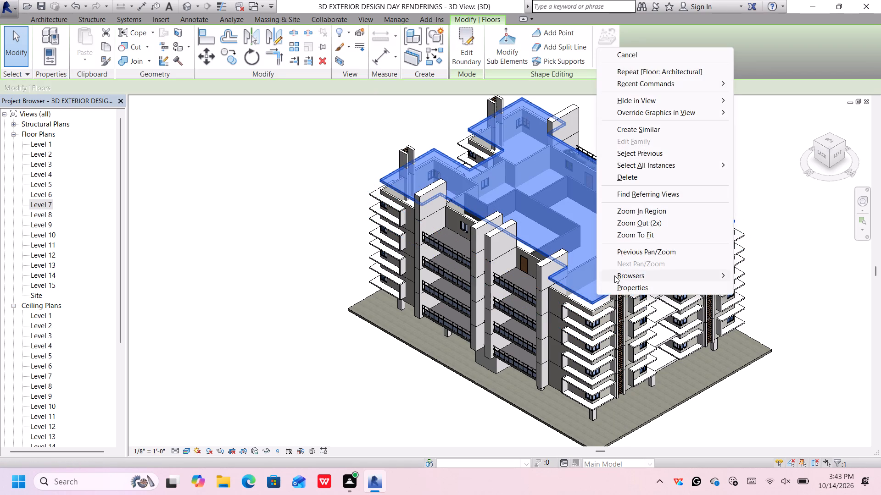
left_click(609, 289)
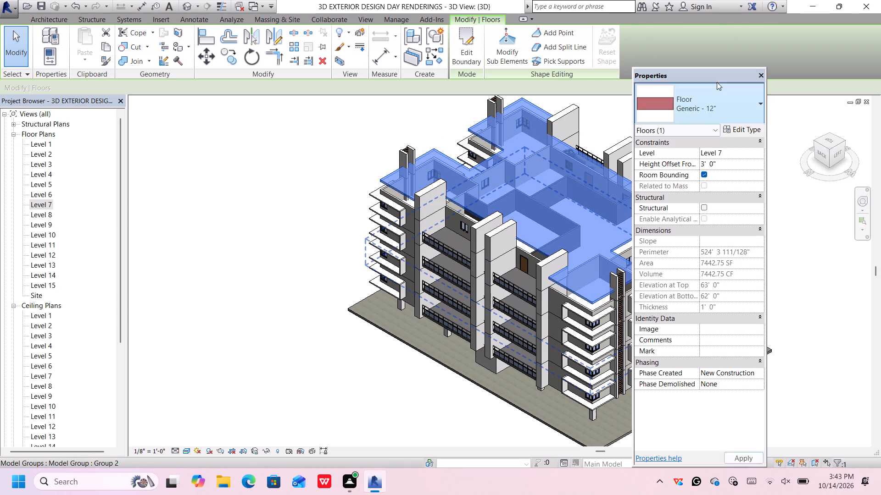
left_click(710, 100)
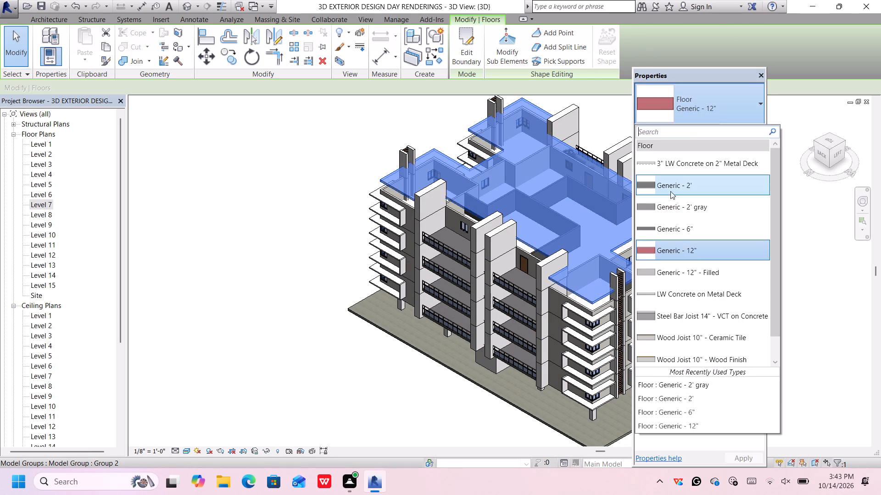
left_click(673, 188)
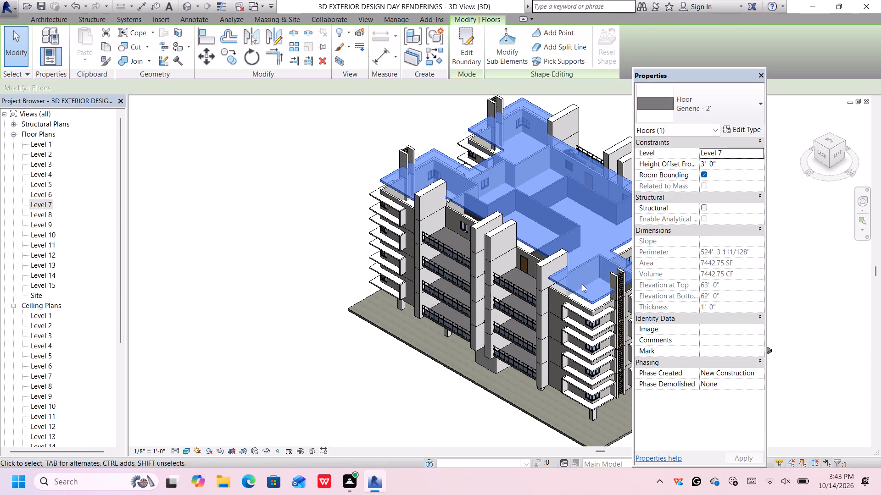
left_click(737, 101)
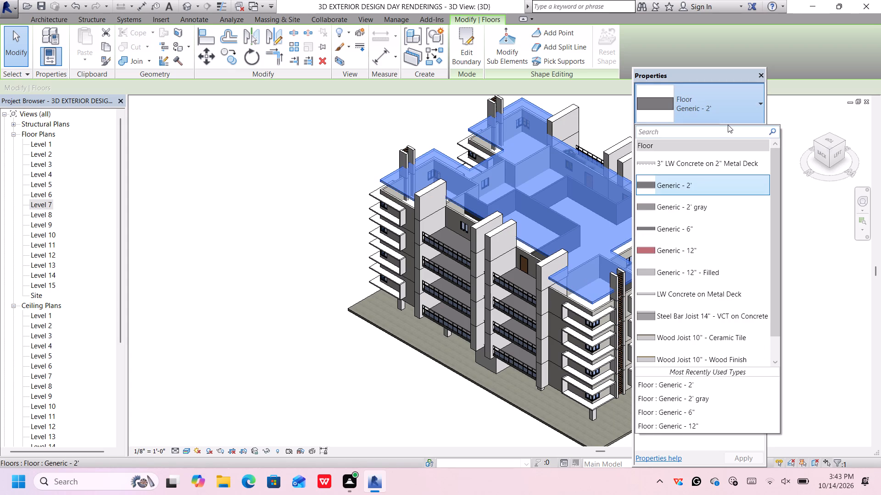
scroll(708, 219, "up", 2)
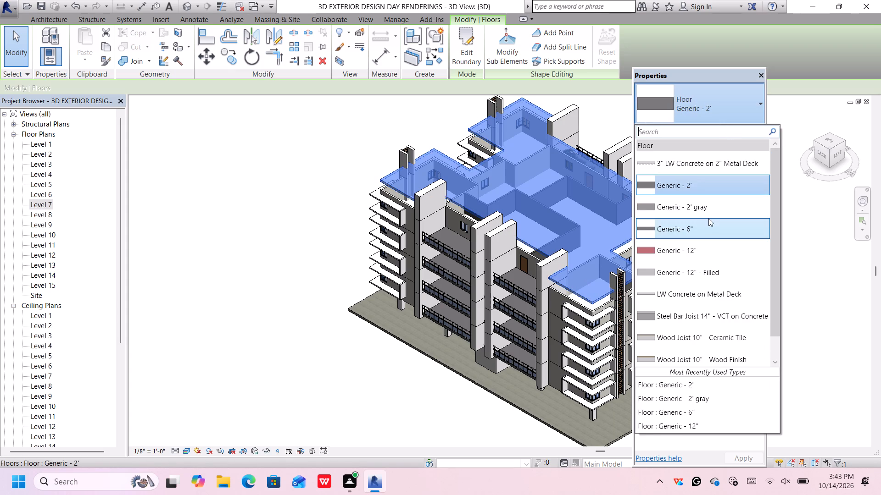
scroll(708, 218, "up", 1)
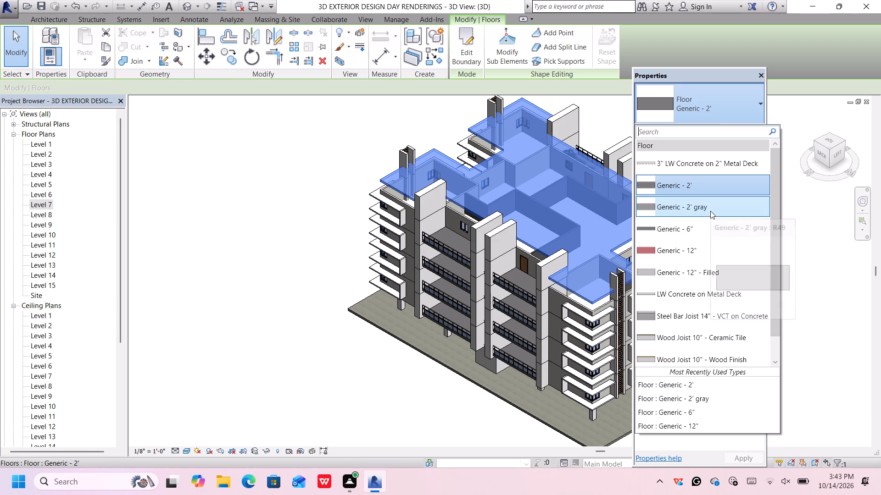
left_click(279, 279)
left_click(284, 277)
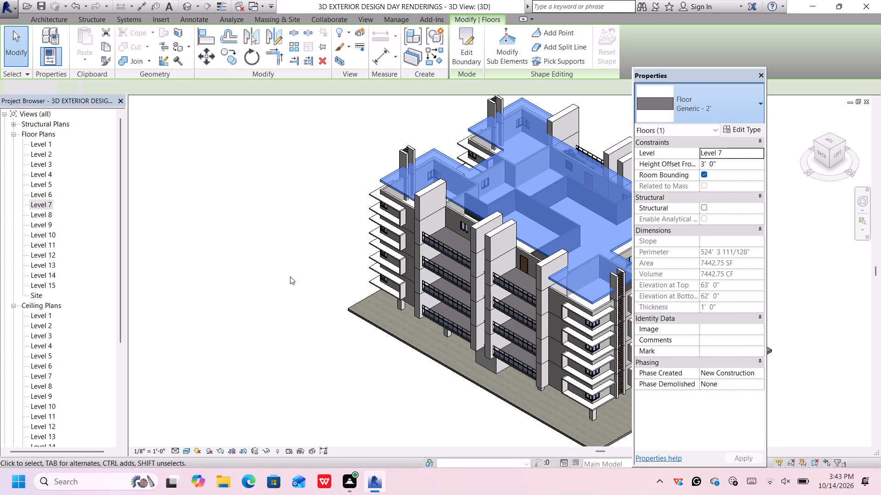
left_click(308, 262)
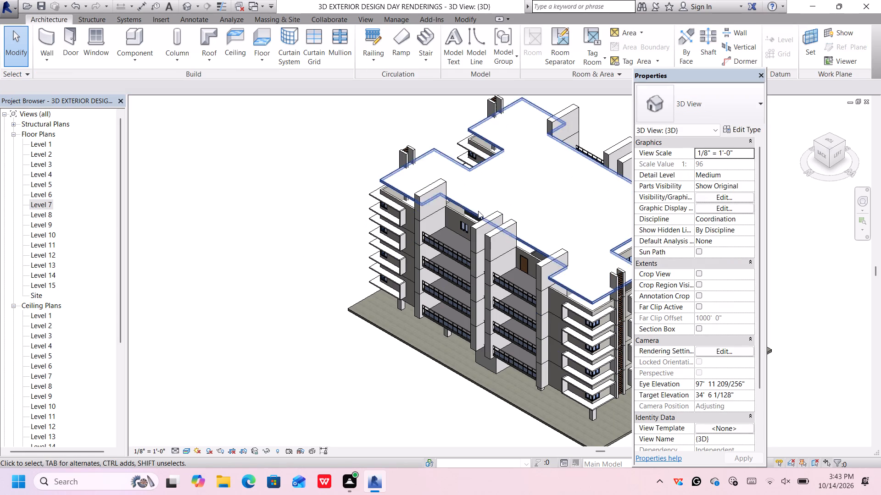
Duplicate the Level 7 floor's Generic - 2' type as a new floor type named Generic - 4'.
left_click(397, 189)
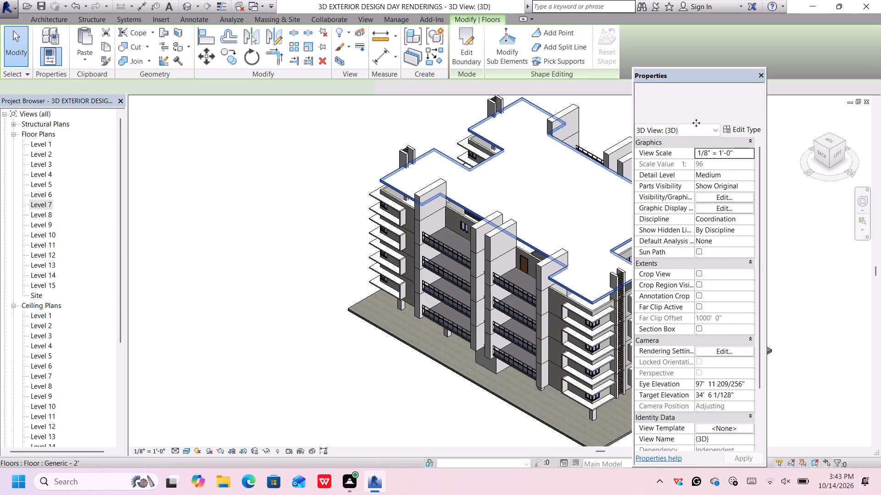
left_click(738, 130)
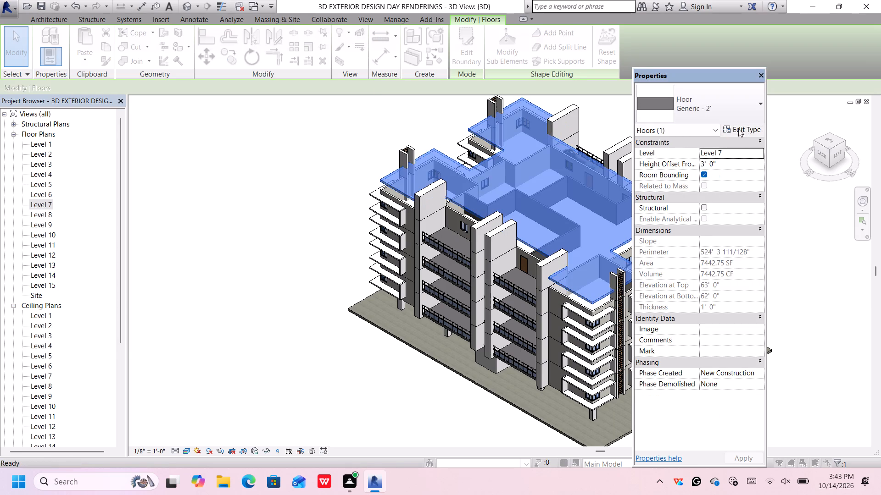
left_click(274, 247)
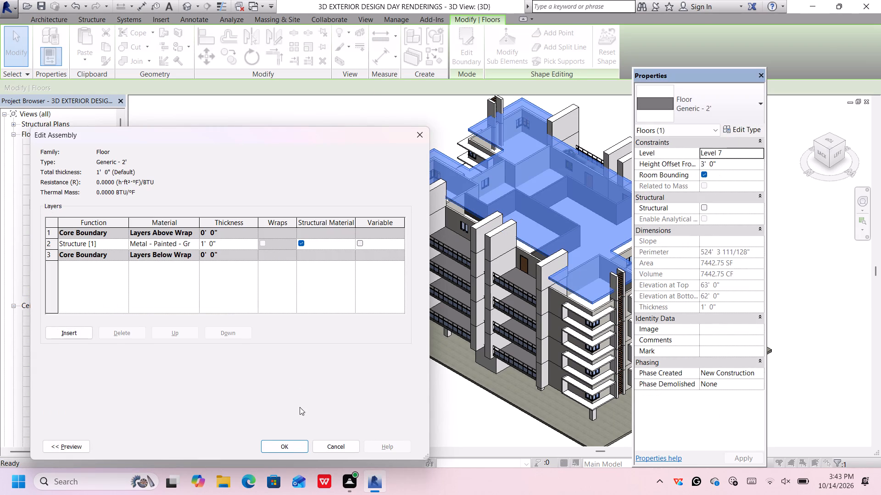
left_click(324, 446)
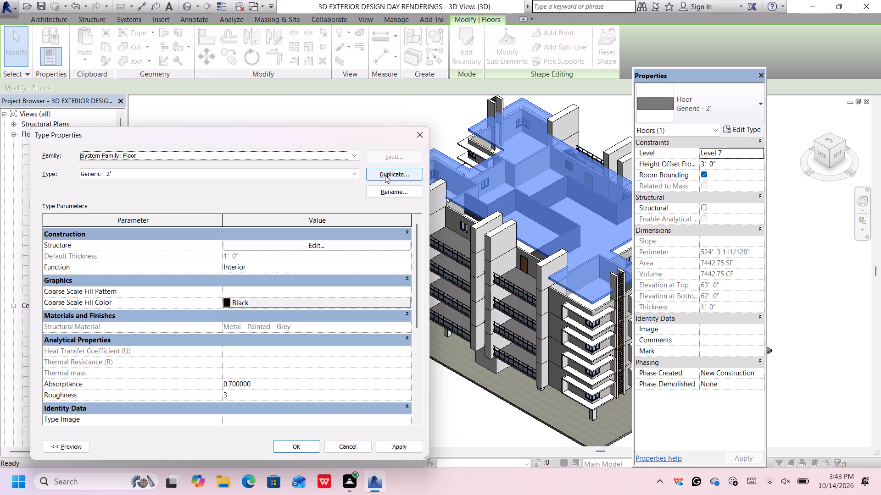
left_click(385, 175)
left_click(260, 288)
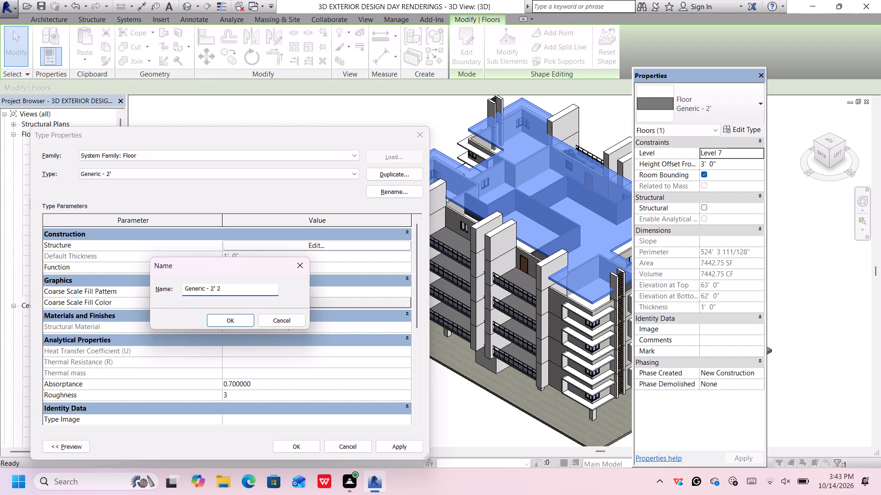
key("BackSpace")
key("BackSpace")
key("BackSpace")
key("BackSpace")
type("4'")
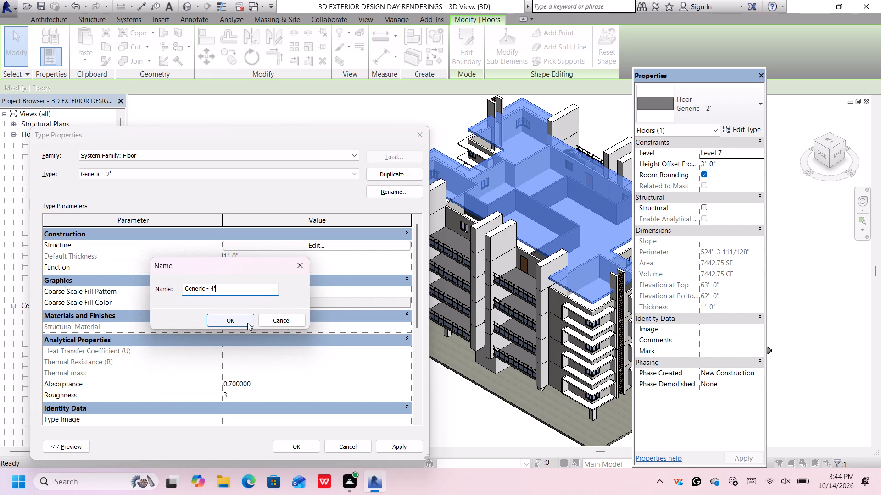
left_click(246, 323)
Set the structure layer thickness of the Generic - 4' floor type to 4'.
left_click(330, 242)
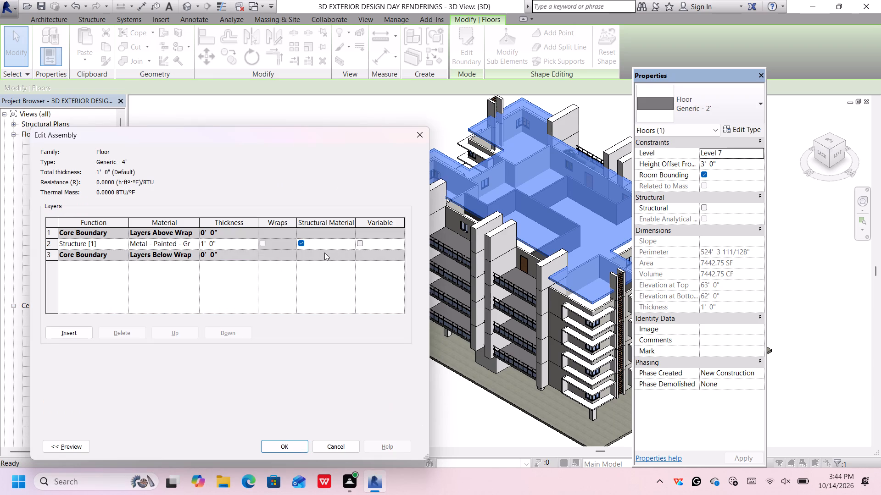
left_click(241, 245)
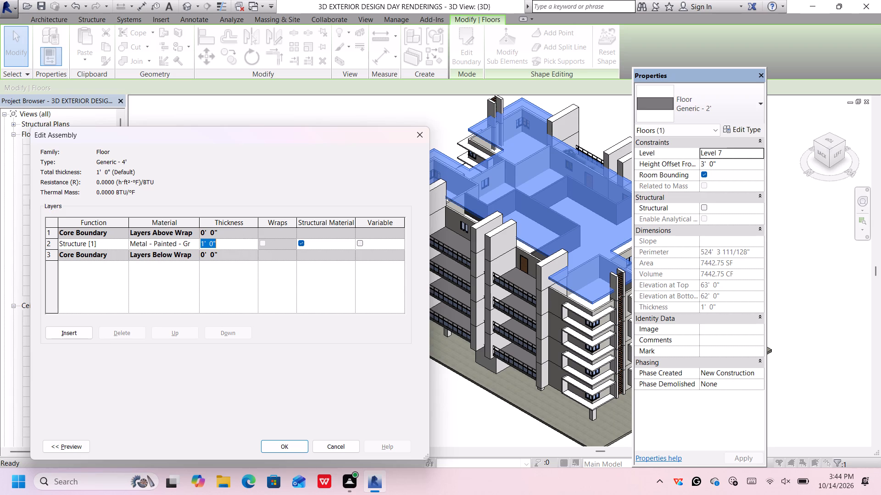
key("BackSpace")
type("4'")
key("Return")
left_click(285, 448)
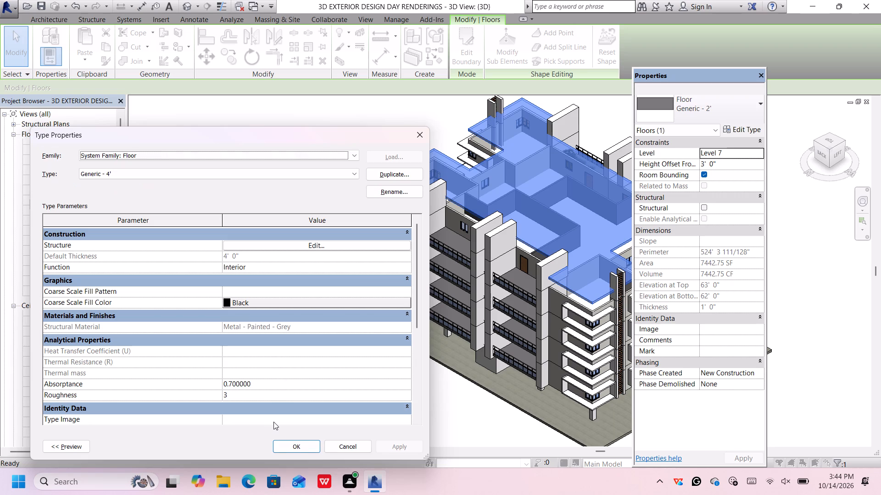
Set the structure layer thickness of the Generic - 4' floor type to 3'.
left_click(286, 242)
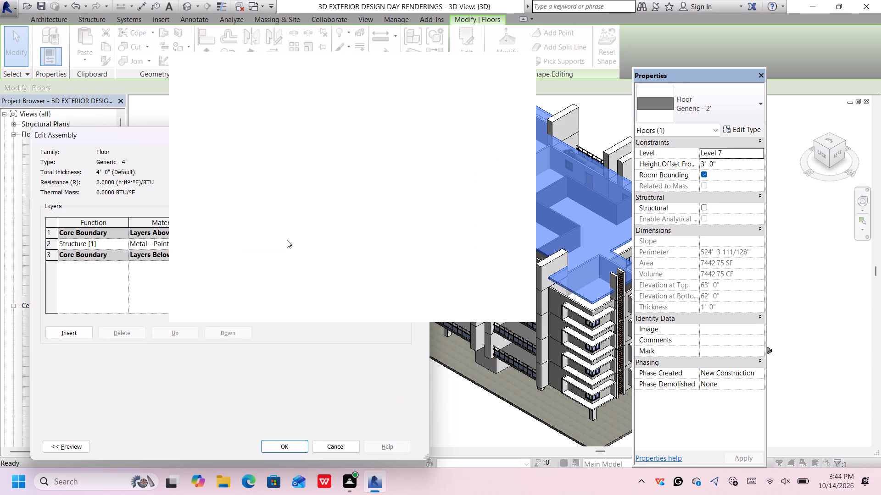
left_click(513, 63)
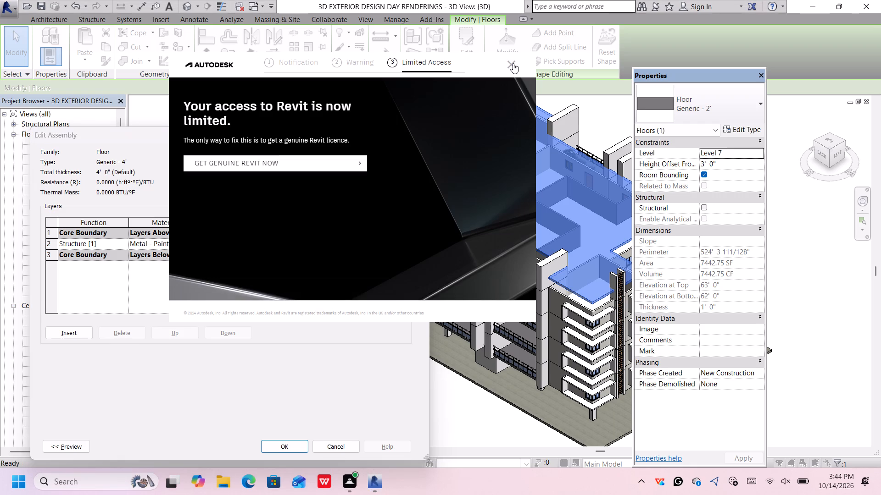
left_click(222, 243)
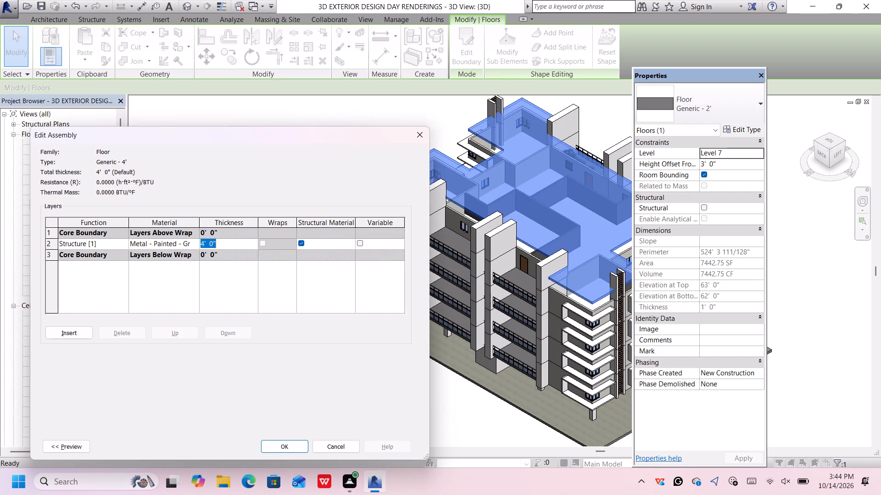
key("BackSpace")
key("Page_Down")
key("apostrophe")
key("BackSpace")
key("3")
key("apostrophe")
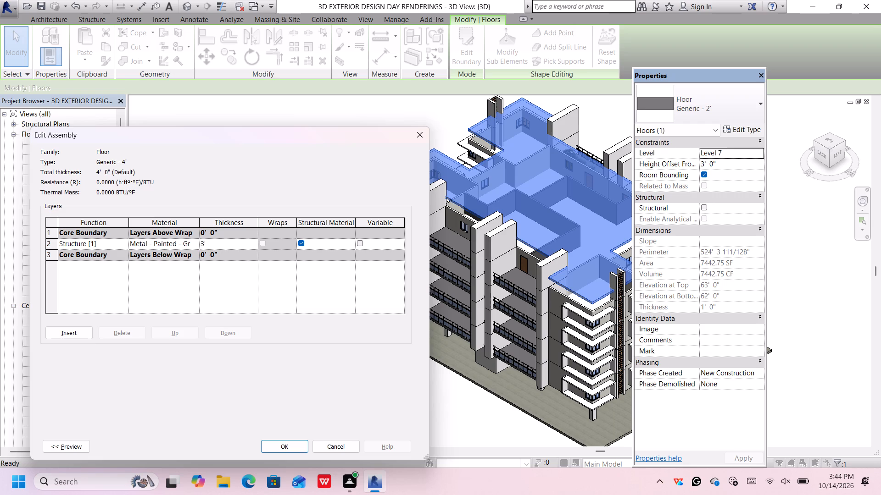
key("Return")
left_click(284, 445)
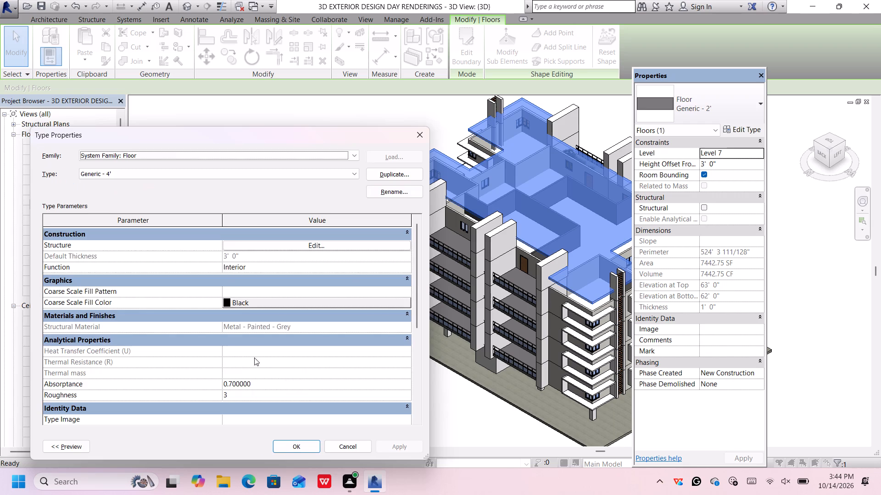
Duplicate the Generic - 4' floor type as Generic - 3' and apply it to the Level 7 floor.
left_click(382, 173)
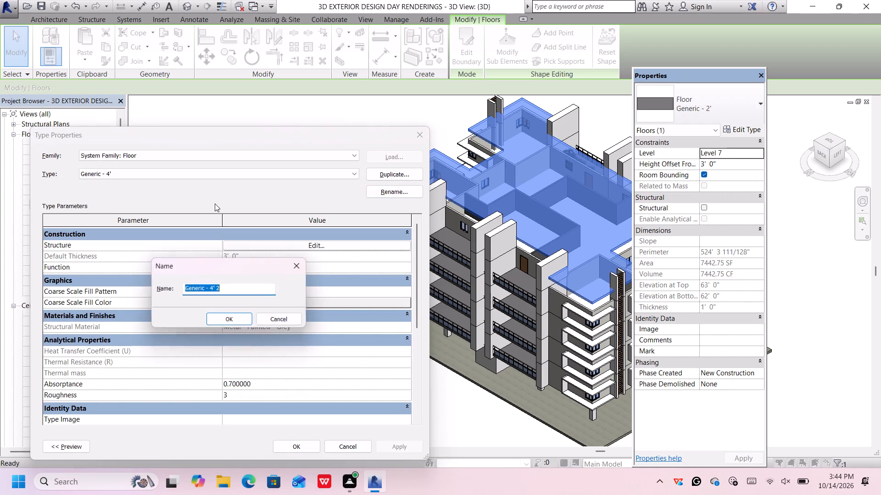
left_click(235, 291)
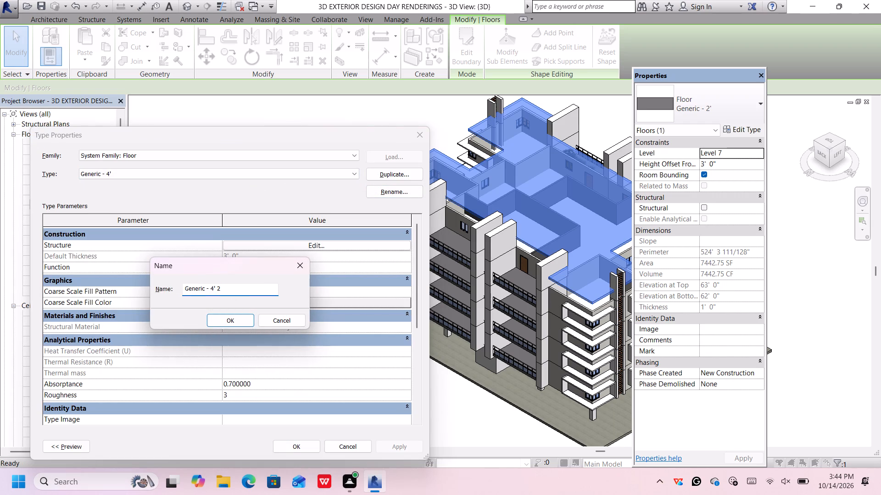
key("BackSpace")
key("BackSpace")
key("BackSpace")
key("BackSpace")
type("3'")
key("Return")
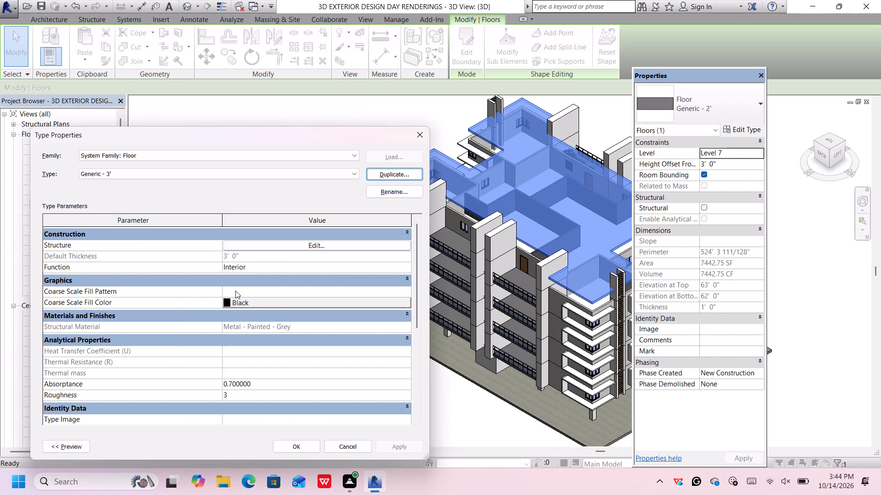
left_click(302, 446)
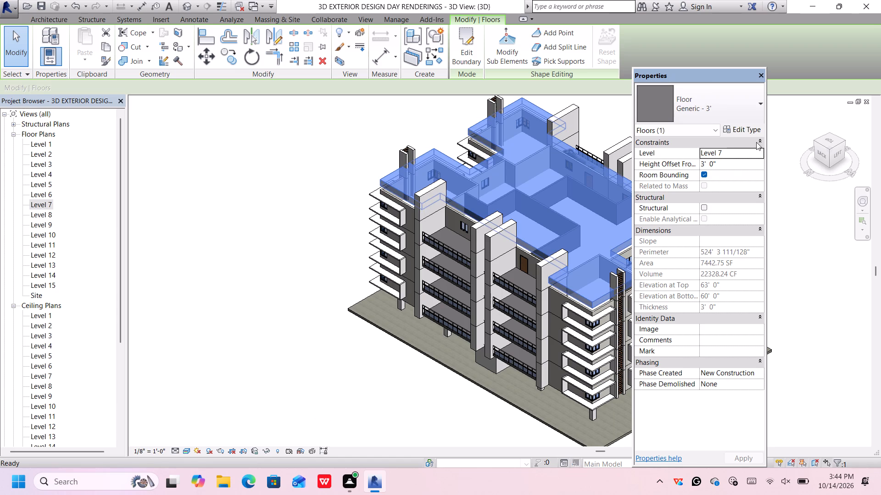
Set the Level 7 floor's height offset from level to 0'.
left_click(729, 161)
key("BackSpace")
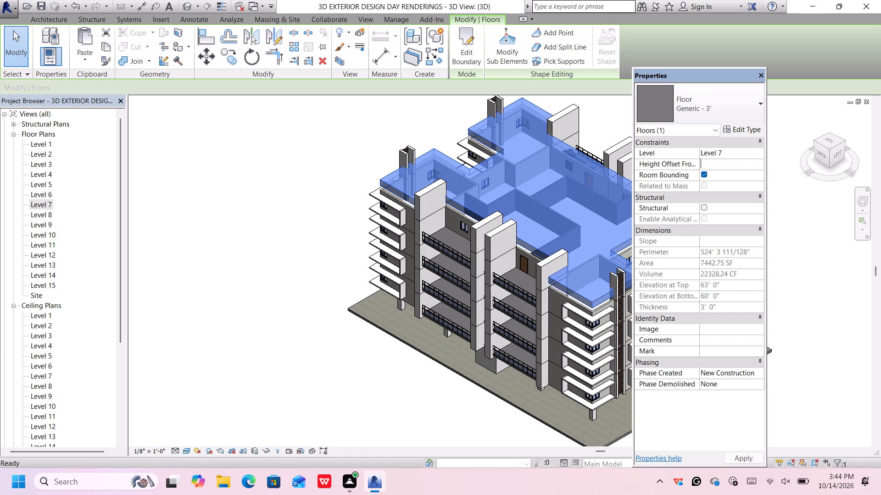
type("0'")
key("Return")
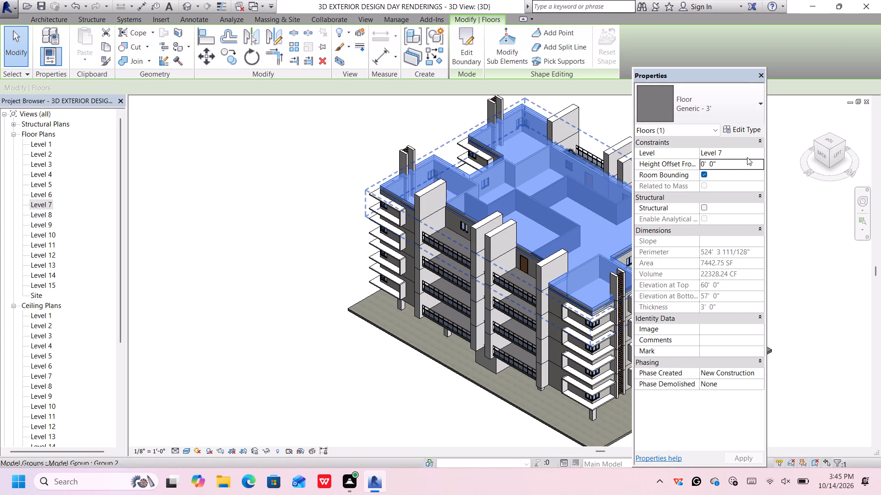
Set the Level 7 floor's height offset from level to 1'.
left_click(735, 166)
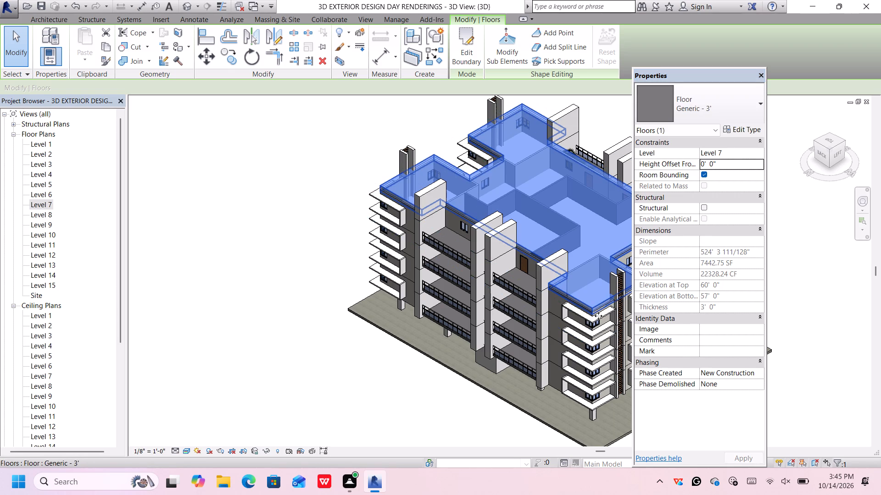
scroll(580, 309, "up", 5)
left_click(721, 162)
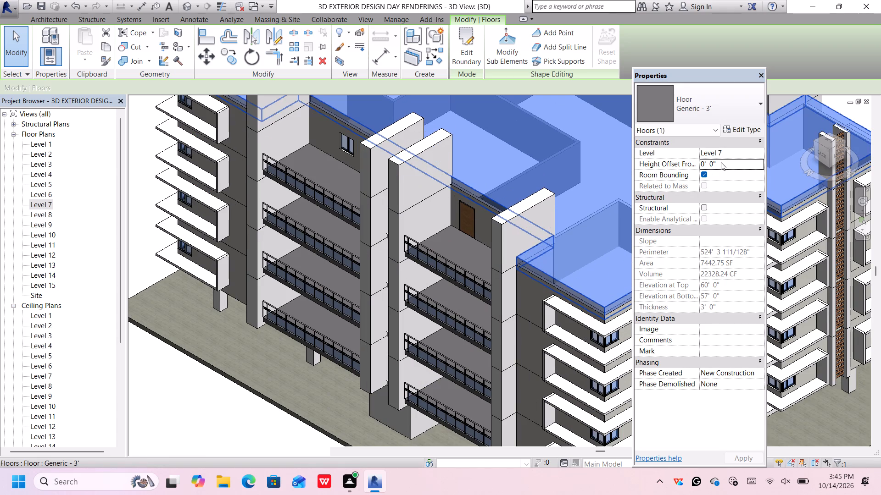
key("BackSpace")
key("BackSpace")
key("BackSpace")
key("BackSpace")
key("BackSpace")
key("BackSpace")
key("BackSpace")
key("BackSpace")
key("BackSpace")
key("BackSpace")
key("BackSpace")
key("BackSpace")
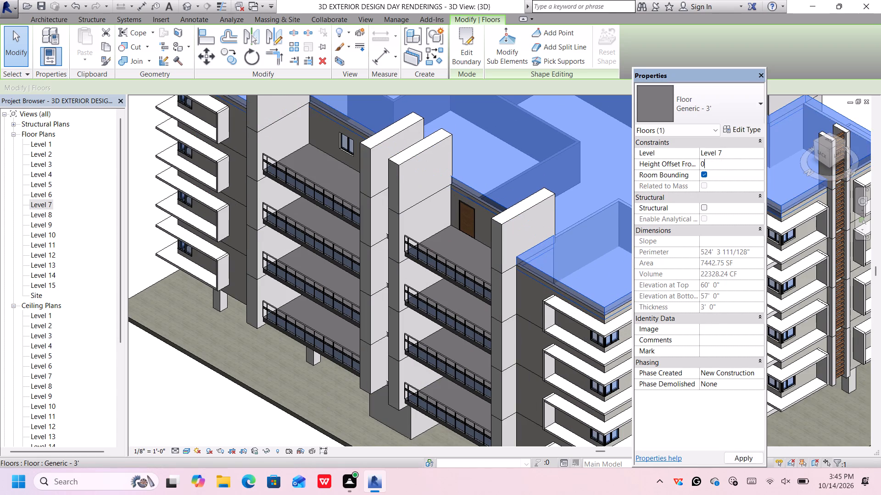
type("1'")
key("Return")
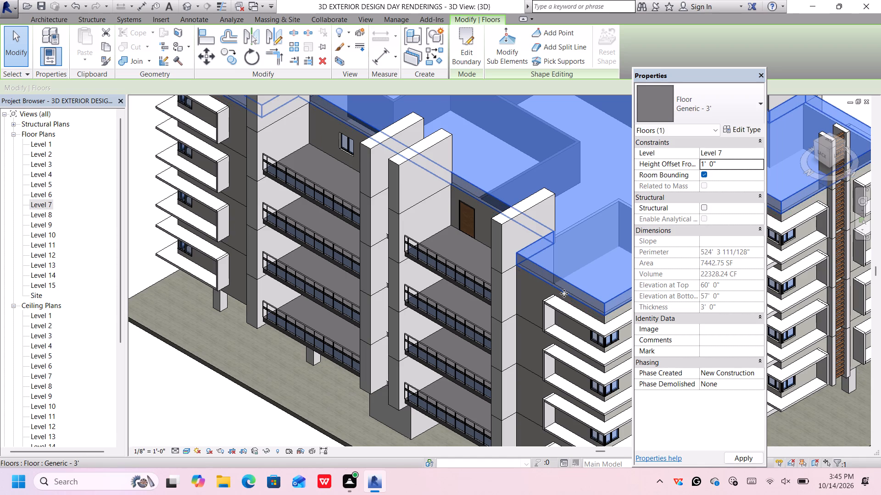
Examine the Level 7 floor's edge against the outer walls and the whole building from the left and an isometric corner.
scroll(518, 269, "up", 8)
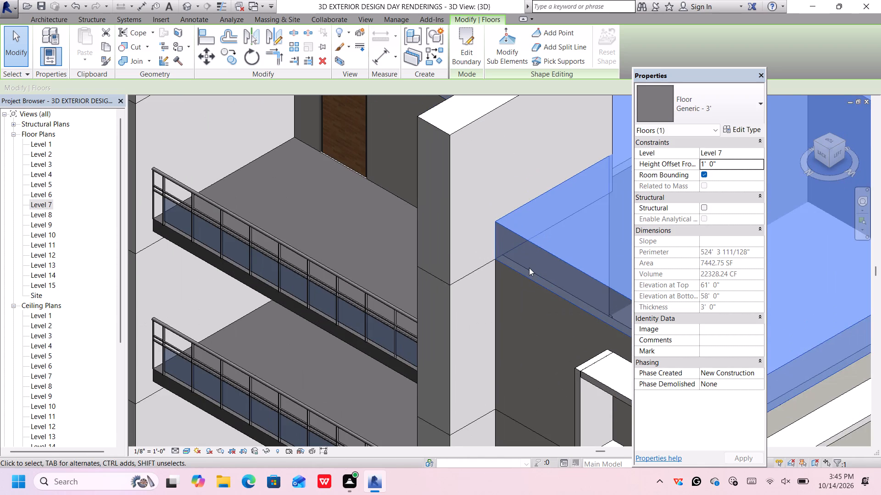
scroll(529, 268, "down", 14)
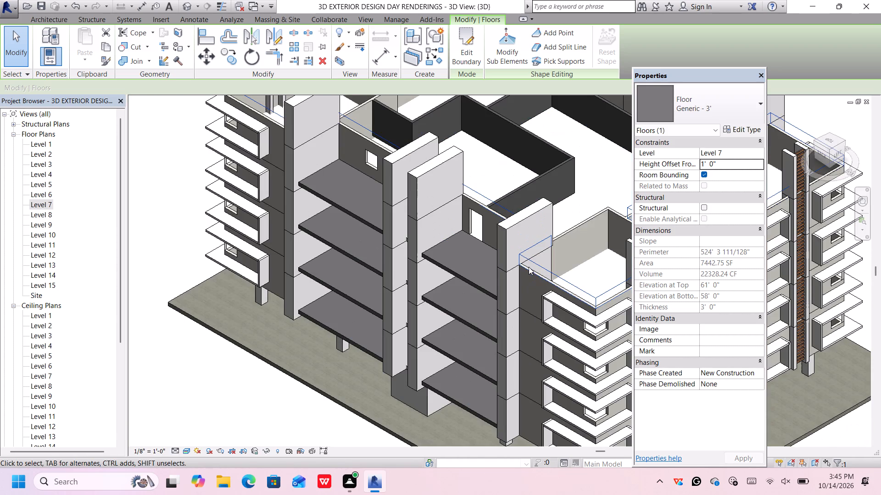
scroll(529, 267, "down", 2)
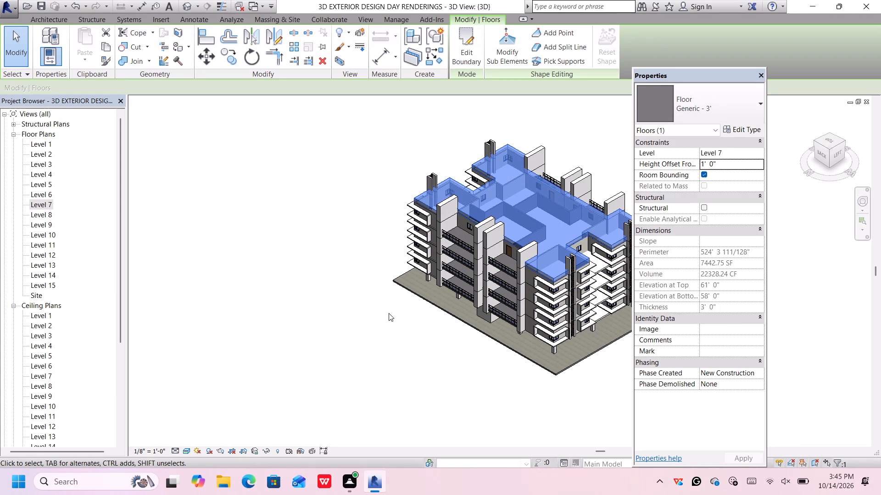
left_click(389, 313)
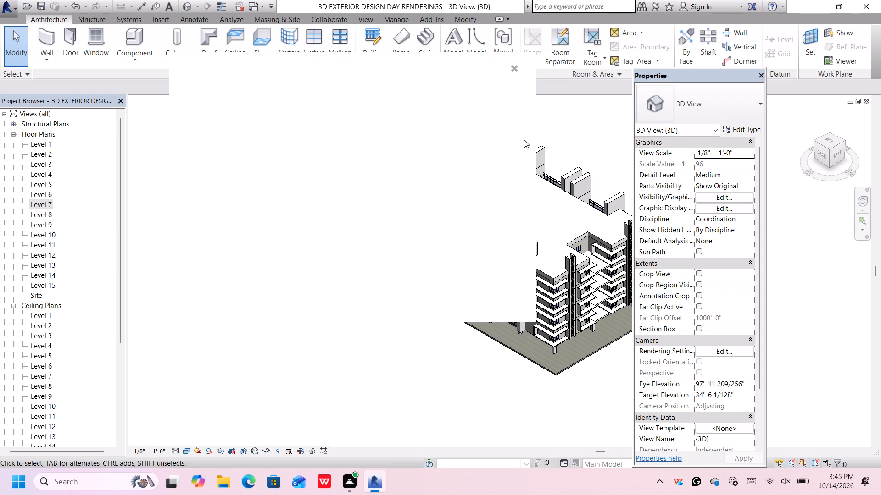
left_click(516, 68)
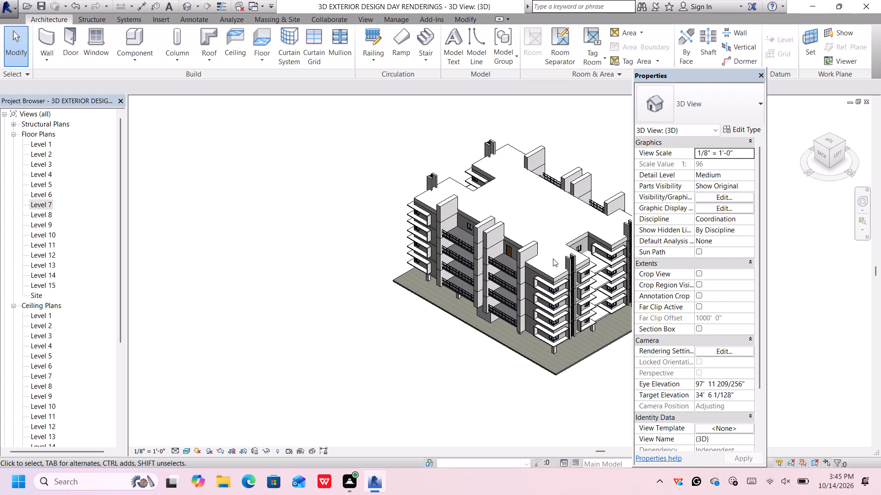
scroll(569, 266, "up", 4)
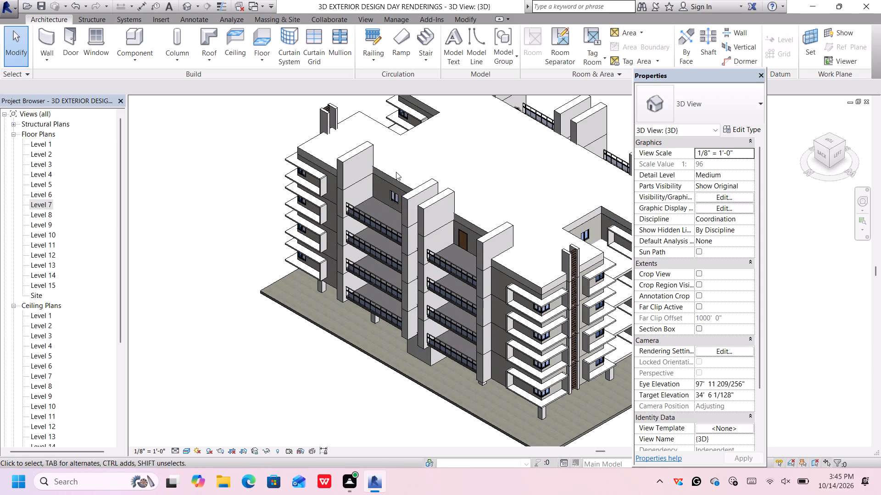
scroll(429, 193, "down", 3)
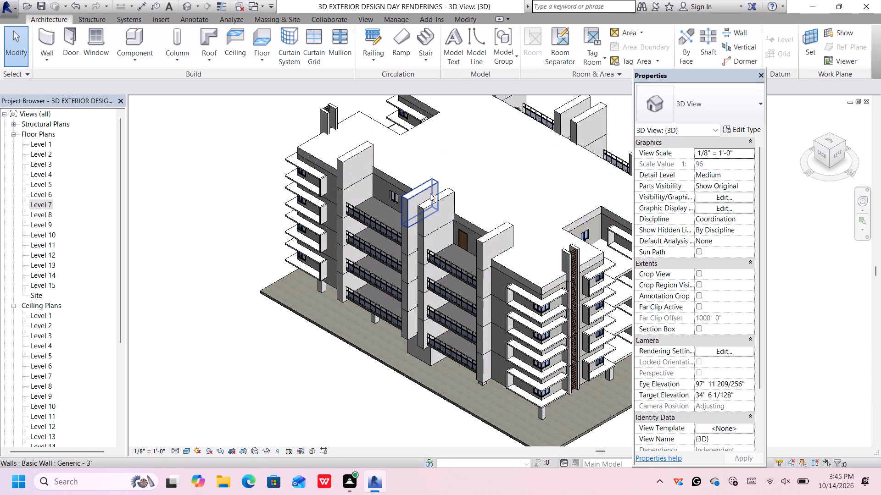
scroll(428, 198, "down", 1)
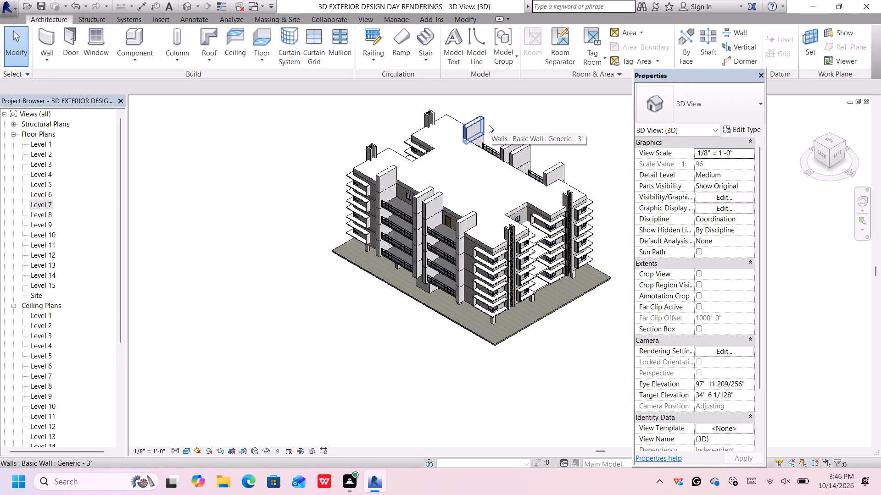
left_click(839, 153)
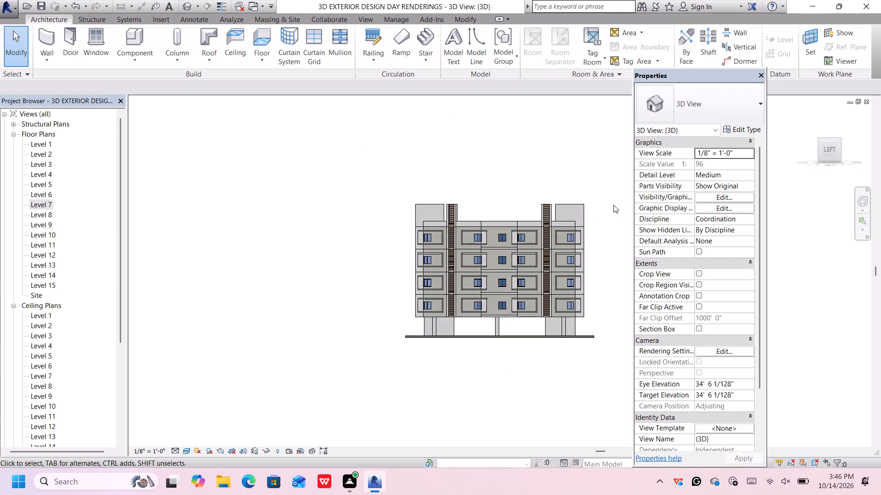
left_click(820, 140)
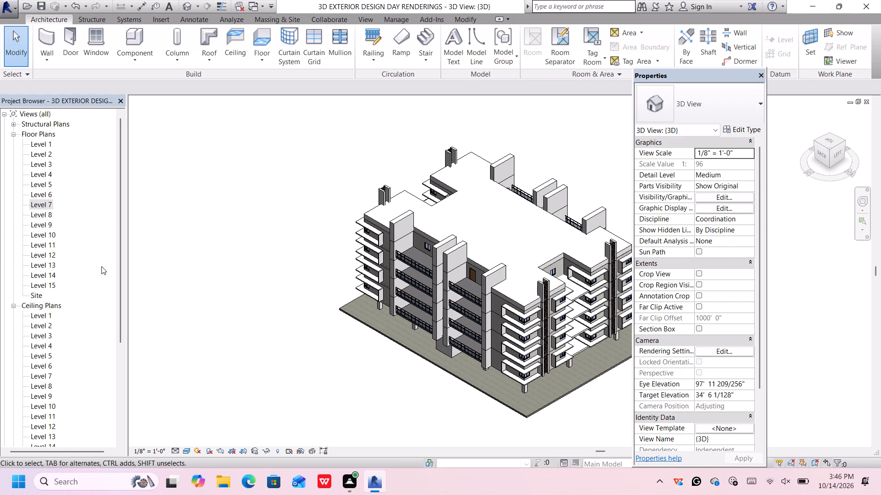
Open the Level 7 floor plan and show the building's lower-left wing and lower balconies close up.
double_click(49, 202)
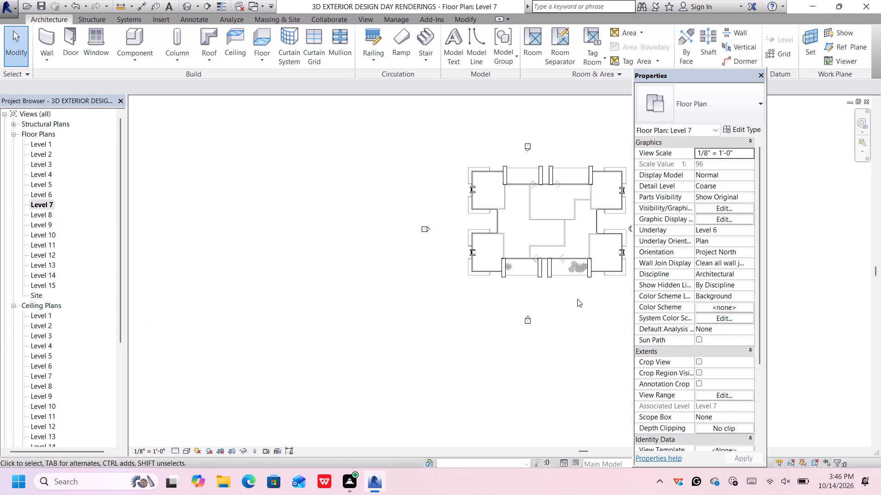
scroll(578, 299, "up", 1)
middle_click_drag(569, 295, 507, 313)
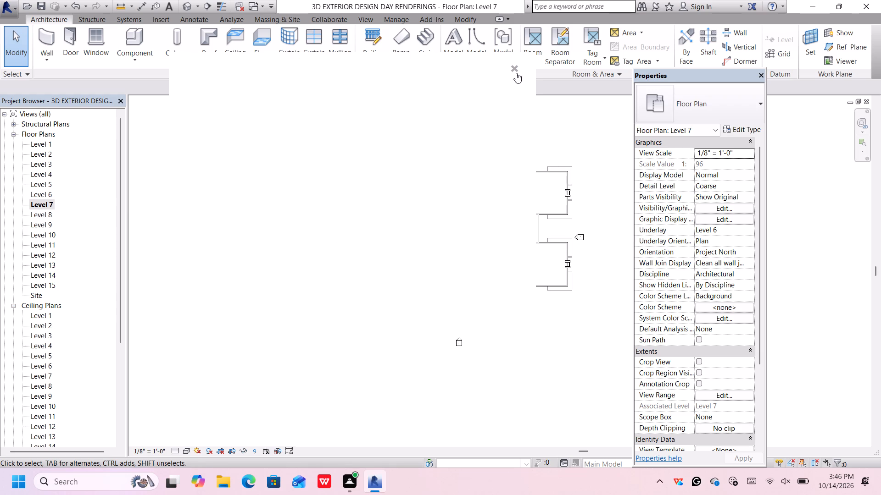
left_click(516, 71)
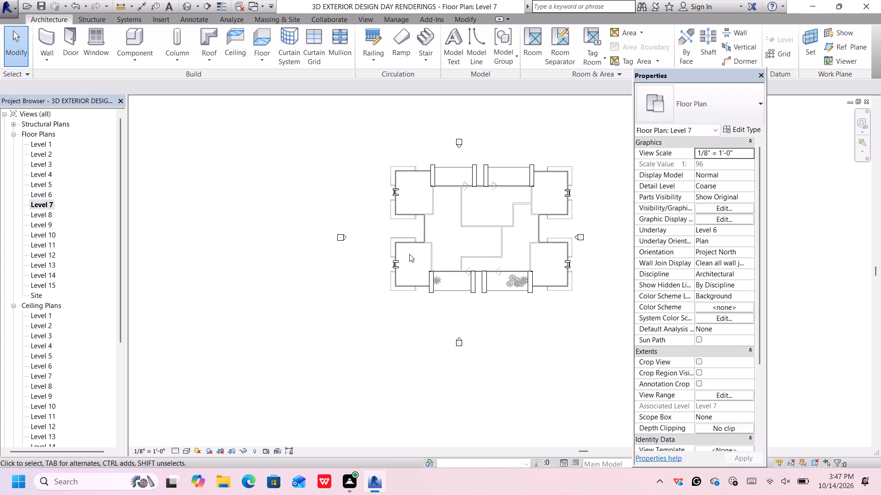
scroll(408, 256, "up", 5)
middle_click_drag(435, 259, 420, 257)
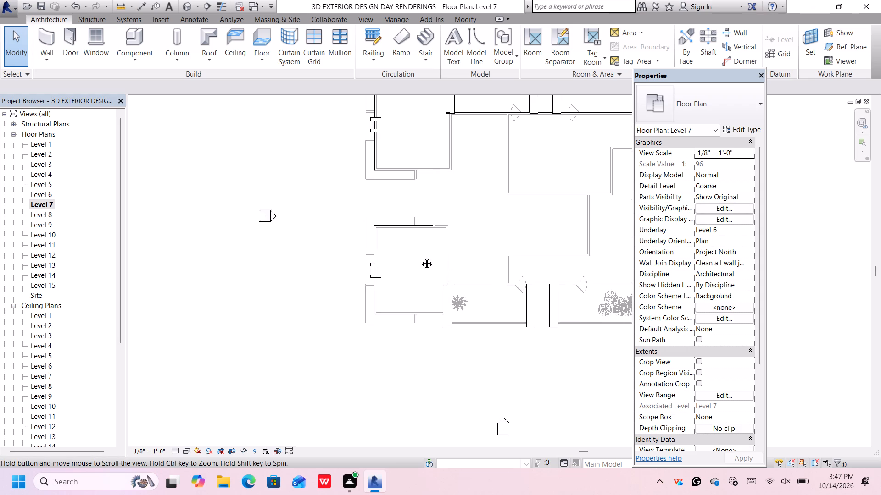
middle_click_drag(420, 257, 386, 257)
middle_click(384, 257)
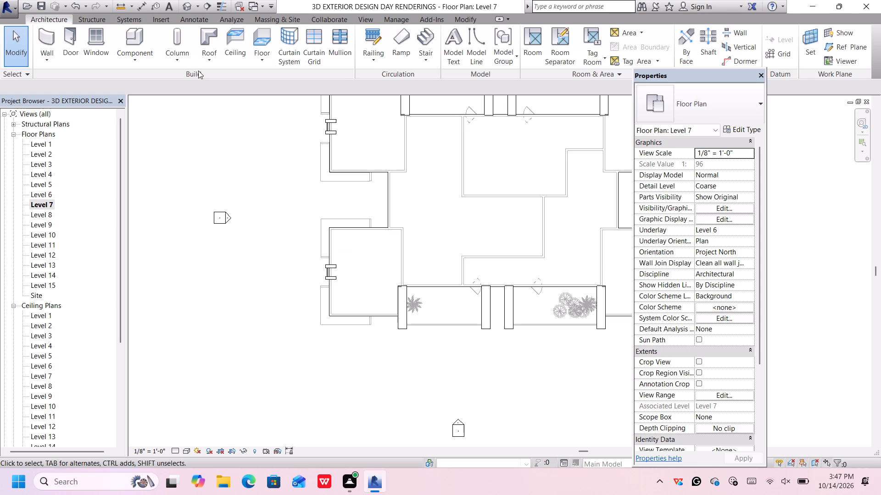
Start an architectural column and load the Wood Timber Column family from the US Imperial Columns library.
left_click(184, 59)
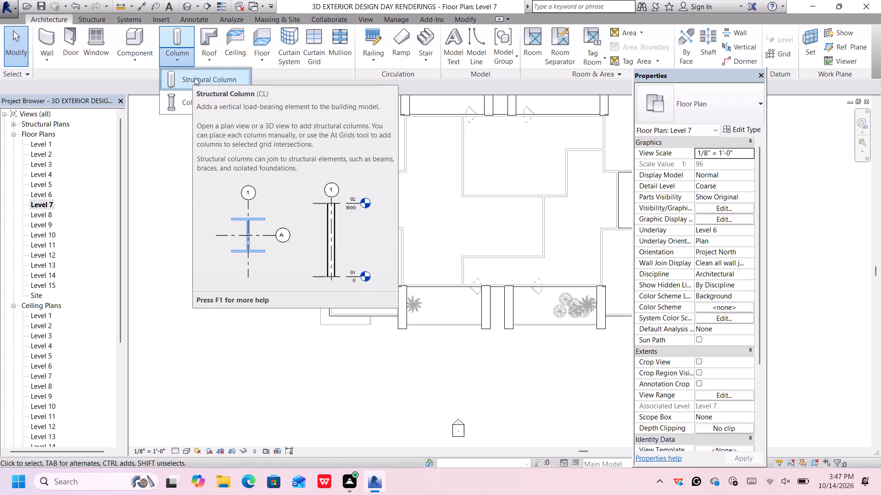
left_click(189, 99)
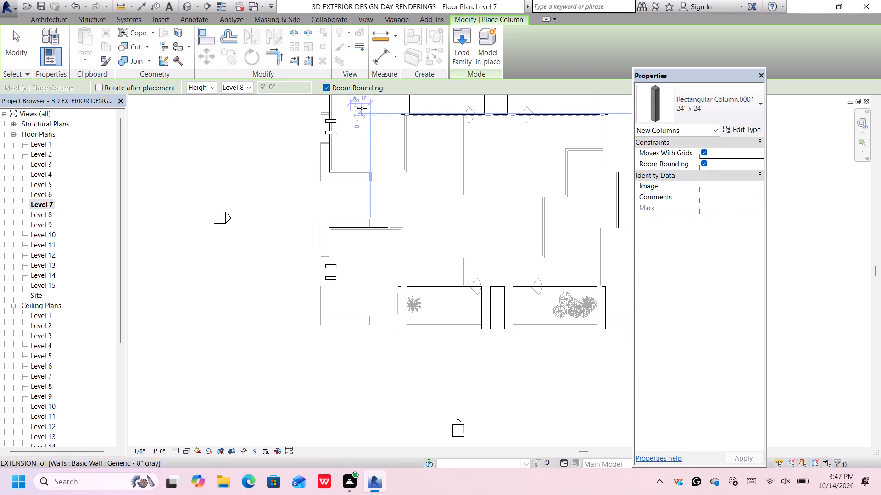
left_click(458, 44)
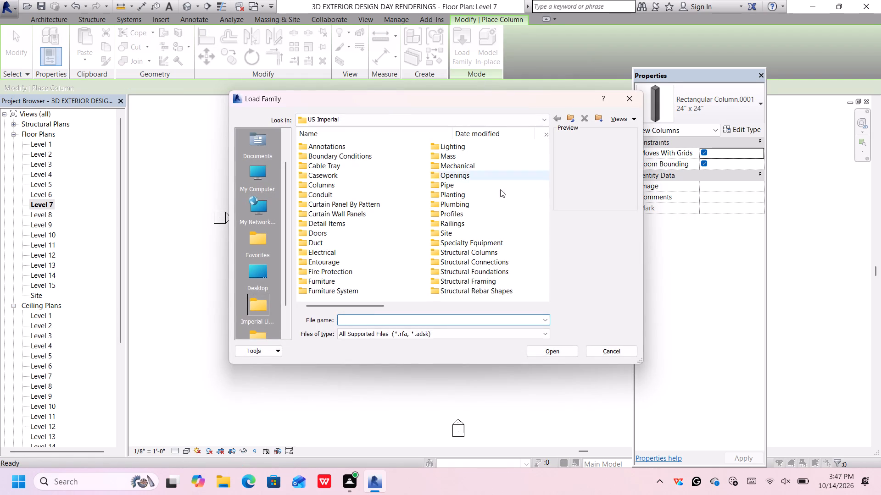
scroll(483, 217, "down", 1)
scroll(429, 241, "up", 2)
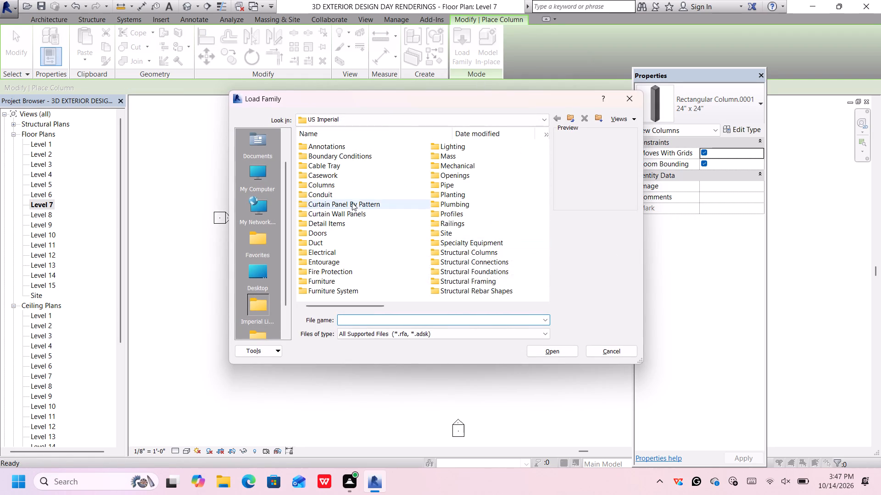
double_click(357, 187)
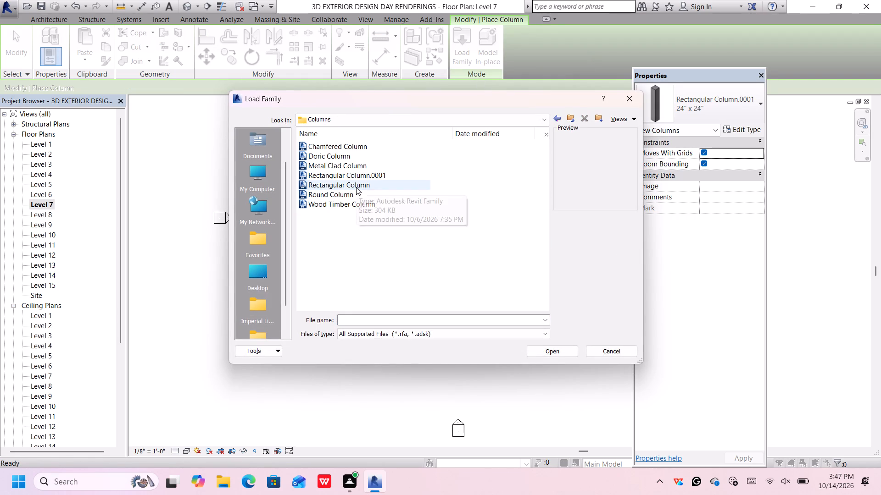
left_click(352, 203)
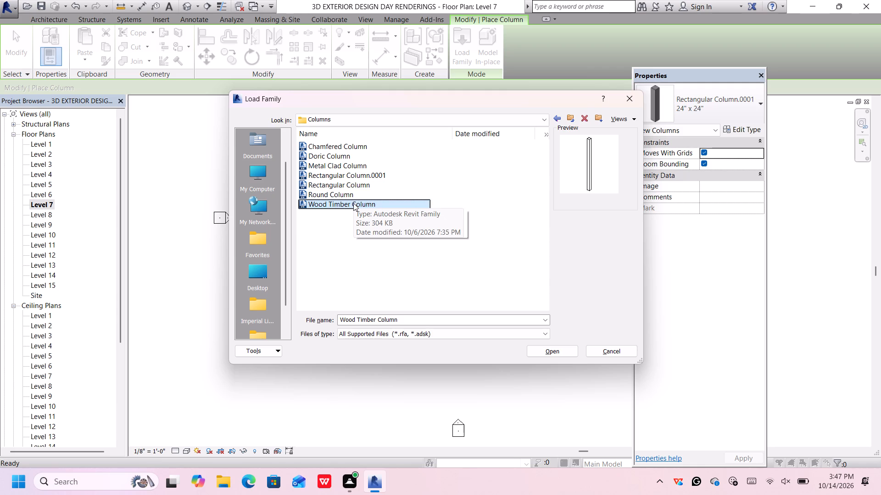
double_click(353, 203)
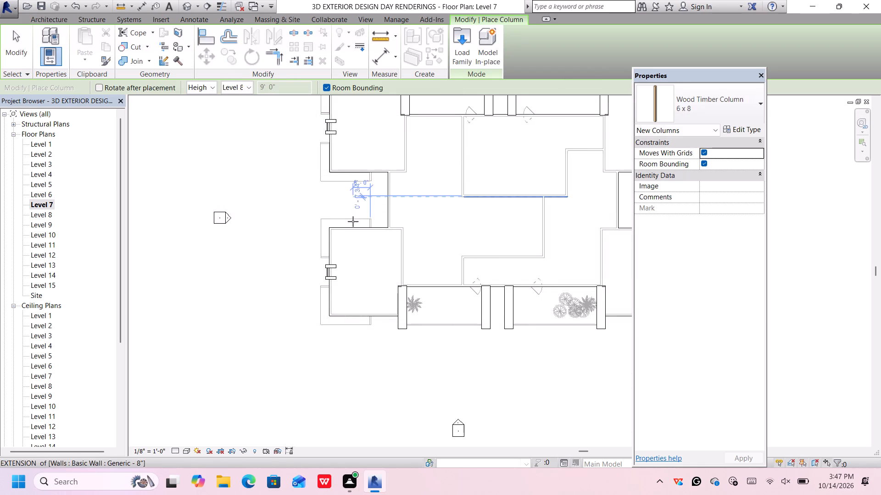
Choose the 8 x 10 Wood Timber Column type for placement by the short projecting walls on the lower-left wing's outer wall.
left_click(731, 109)
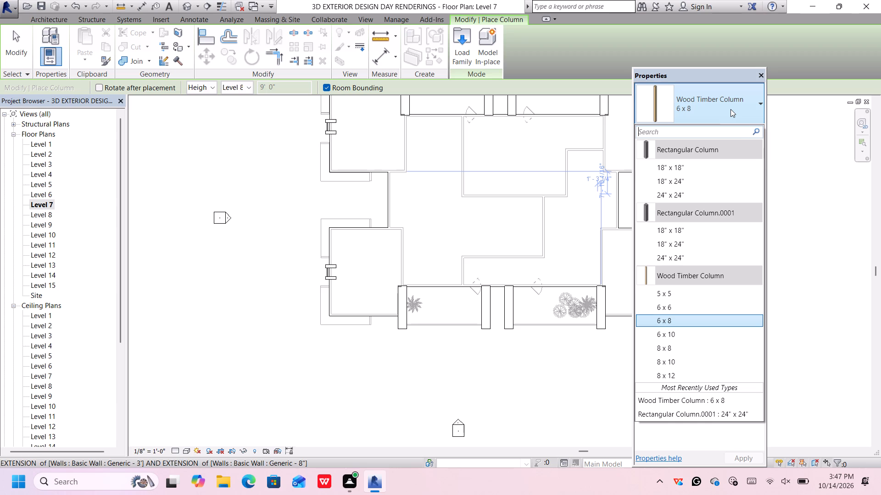
left_click(689, 358)
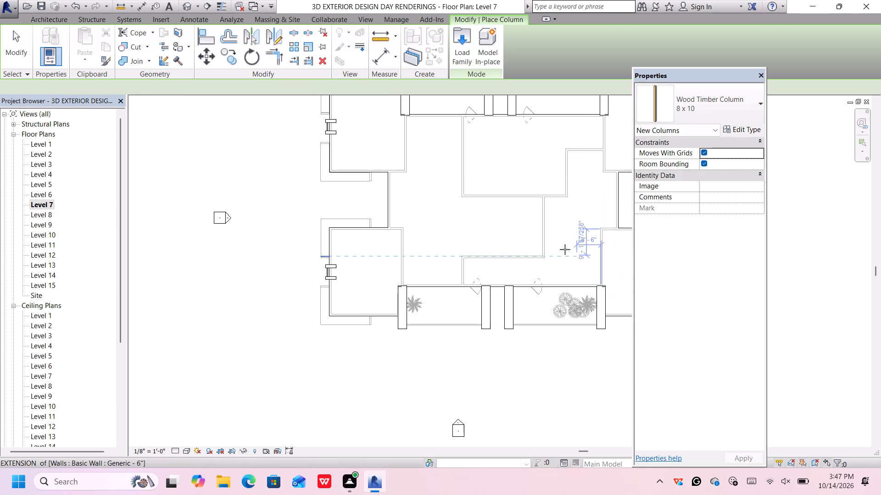
scroll(326, 259, "up", 4)
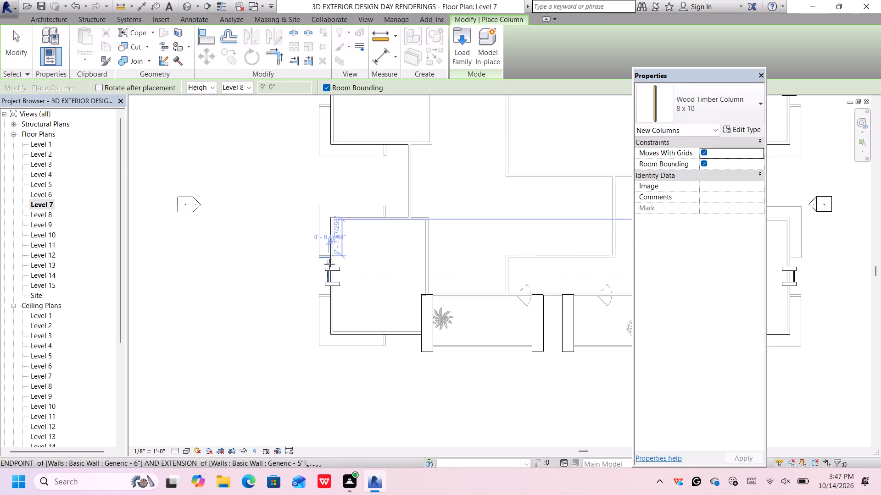
scroll(329, 264, "up", 5)
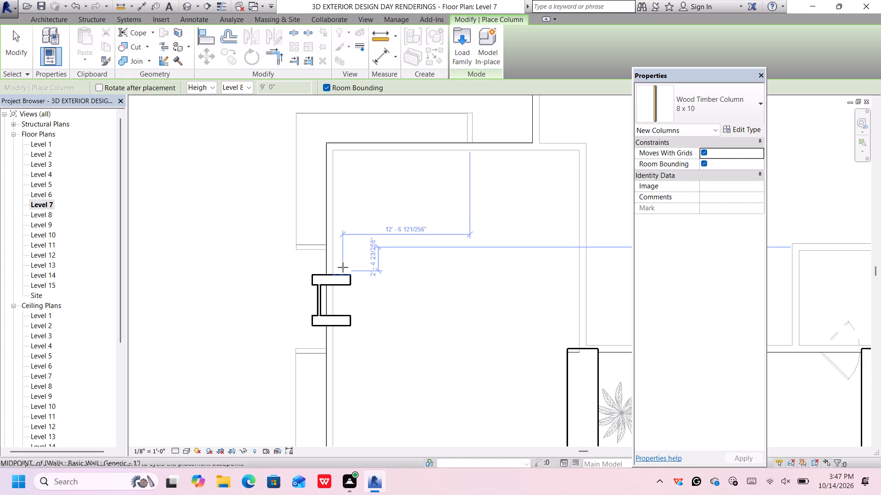
scroll(340, 269, "up", 4)
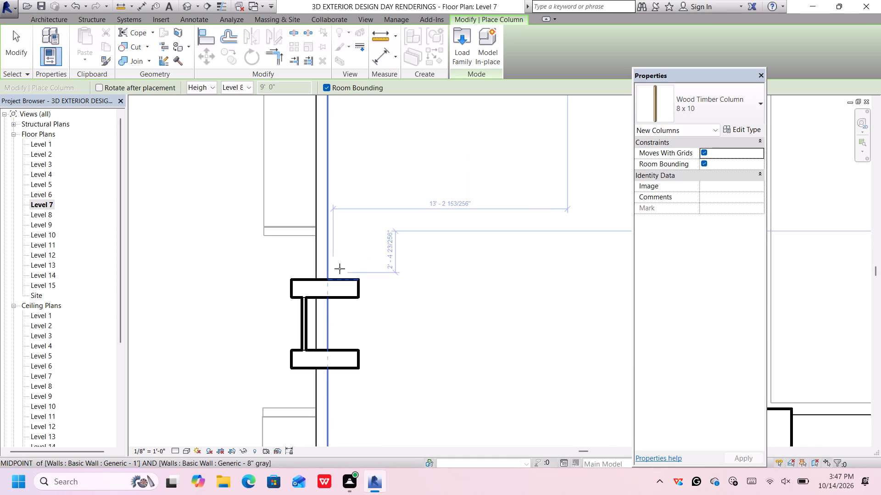
scroll(340, 269, "down", 4)
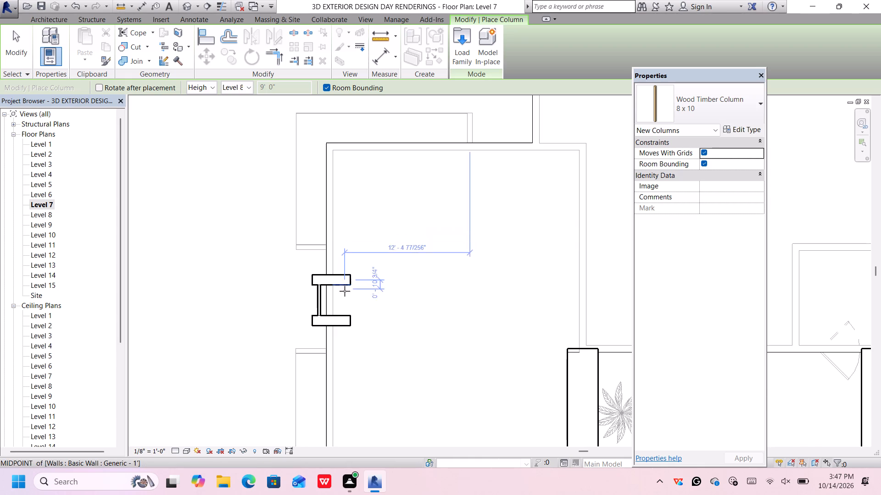